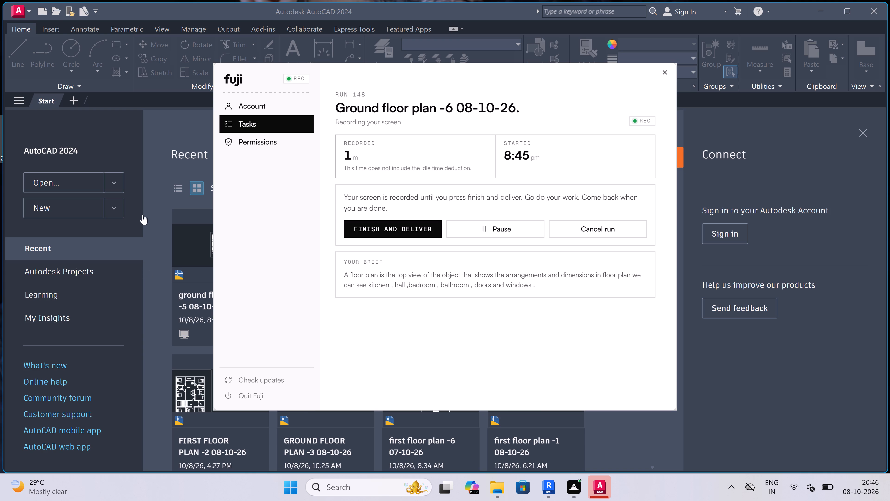
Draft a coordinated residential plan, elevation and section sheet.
Start a new blank drawing.
{"action": "left_click", "coordinate": [147, 210]}
{"action": "double_click", "coordinate": [86, 208]}
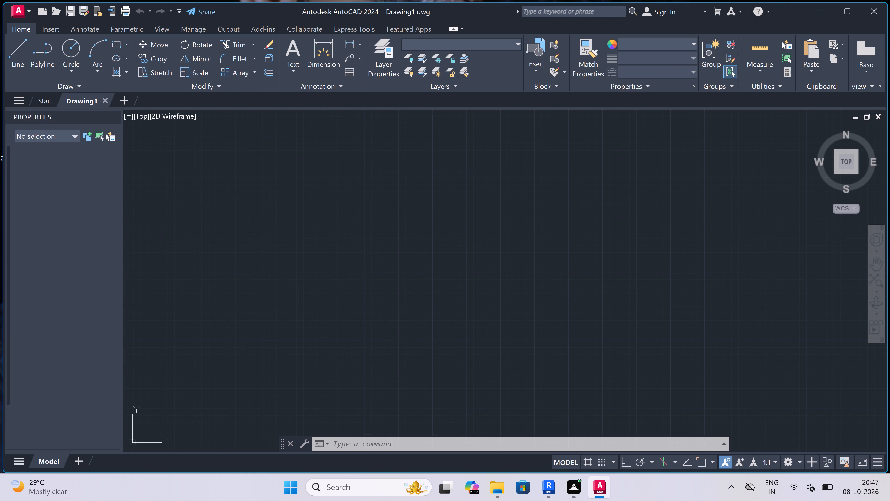
Configure the drawing units to Engineering length with 0'-0" precision and an insertion scale of Inches.
{"action": "type", "text": "un"}
{"action": "key", "text": "space"}
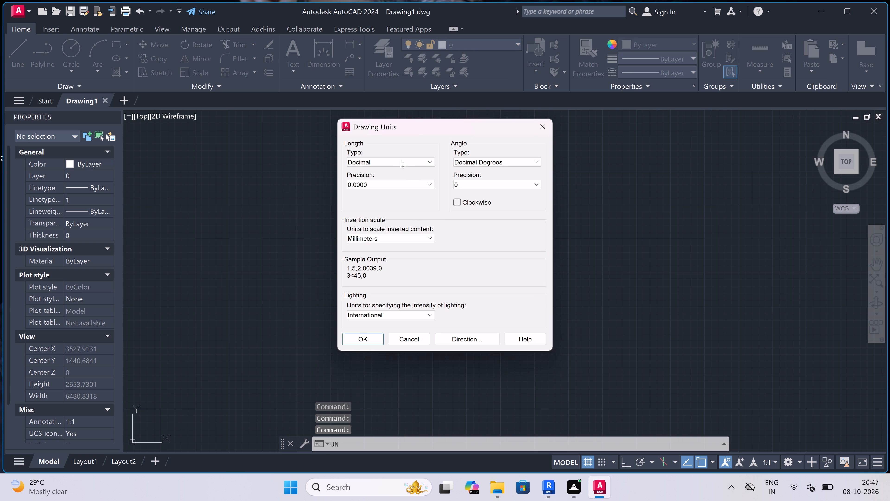
{"action": "left_click", "coordinate": [383, 157]}
{"action": "double_click", "coordinate": [383, 184]}
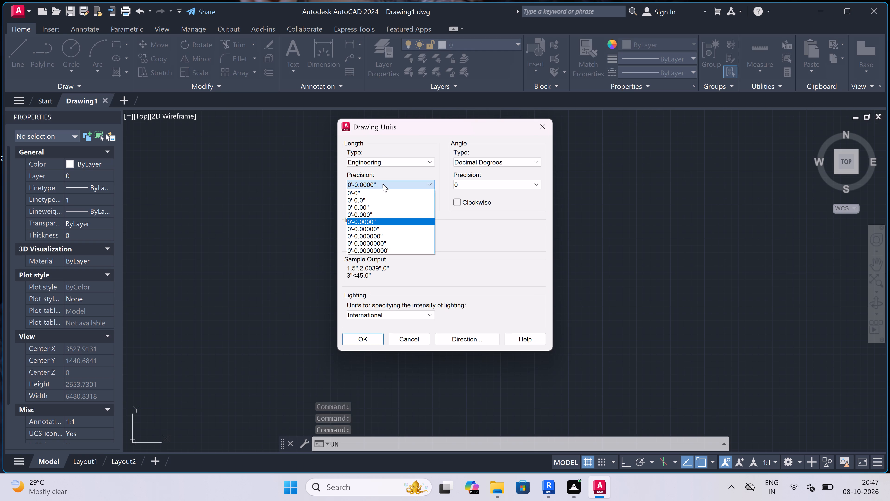
{"action": "left_click", "coordinate": [383, 184]}
{"action": "left_click", "coordinate": [383, 184]}
{"action": "double_click", "coordinate": [380, 193]}
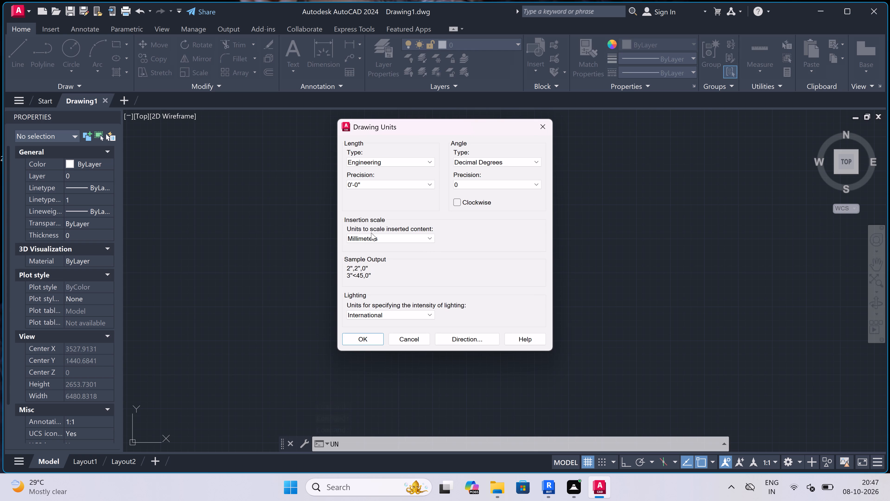
{"action": "left_click", "coordinate": [369, 237]}
{"action": "left_click", "coordinate": [367, 254]}
{"action": "left_click", "coordinate": [357, 339]}
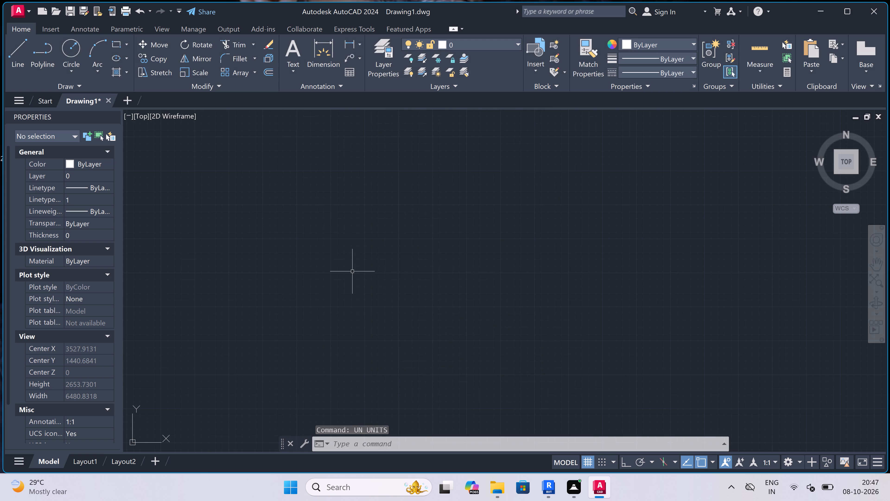
Draw one horizontal and one vertical construction line crossing at a common point, with Ortho on.
{"action": "type", "text": "xl"}
{"action": "key", "text": "space"}
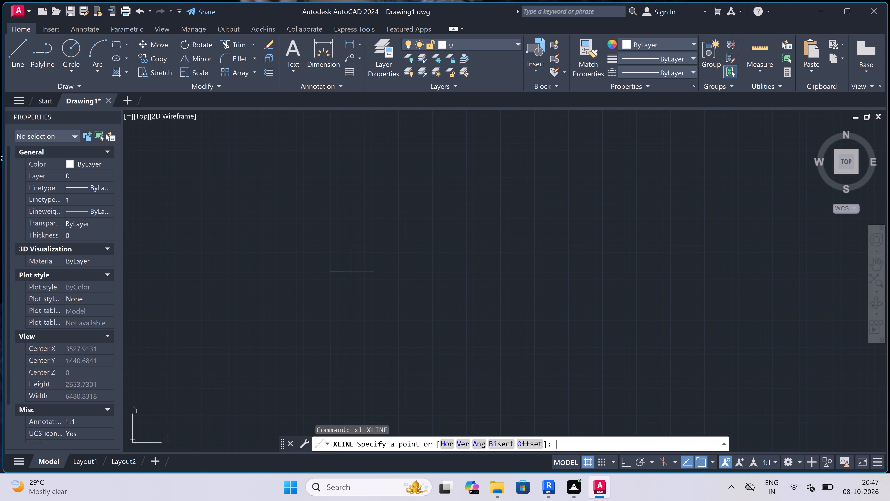
{"action": "left_click", "coordinate": [311, 143]}
{"action": "key", "text": "F8"}
{"action": "left_click", "coordinate": [358, 141]}
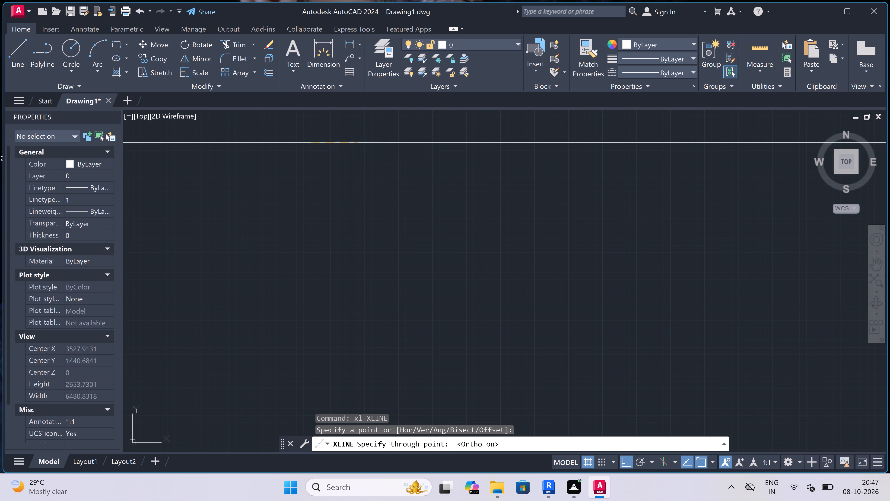
{"action": "left_click", "coordinate": [332, 285]}
{"action": "key", "text": "Escape"}
Trim the construction lines above and to the left of their intersection to form the plan's upper-left outer corner.
{"action": "scroll", "coordinate": [332, 280], "scroll_direction": "down", "scroll_amount": 2}
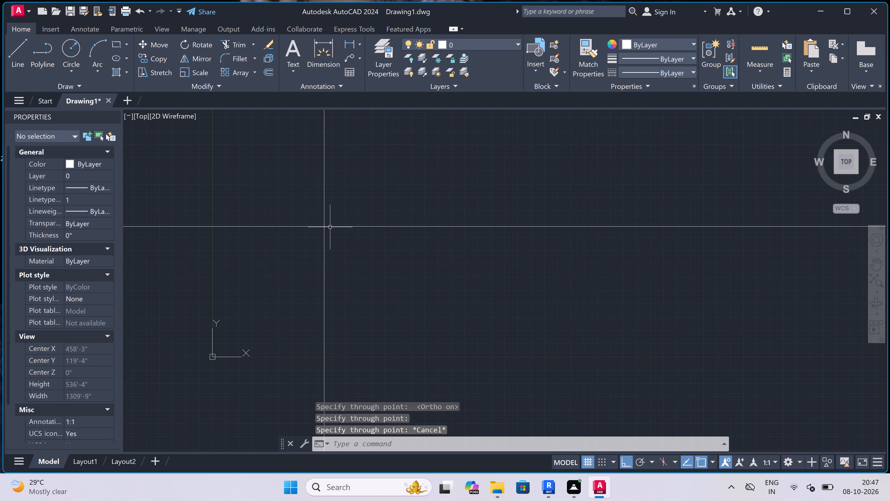
{"action": "scroll", "coordinate": [327, 224], "scroll_direction": "up", "scroll_amount": 6}
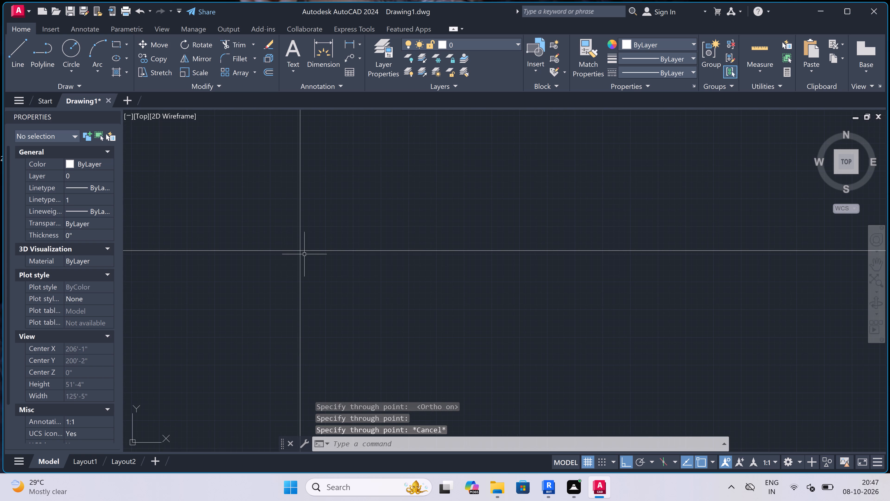
{"action": "type", "text": "tr"}
{"action": "key", "text": "space"}
{"action": "left_click", "coordinate": [311, 189]}
{"action": "left_click", "coordinate": [229, 298]}
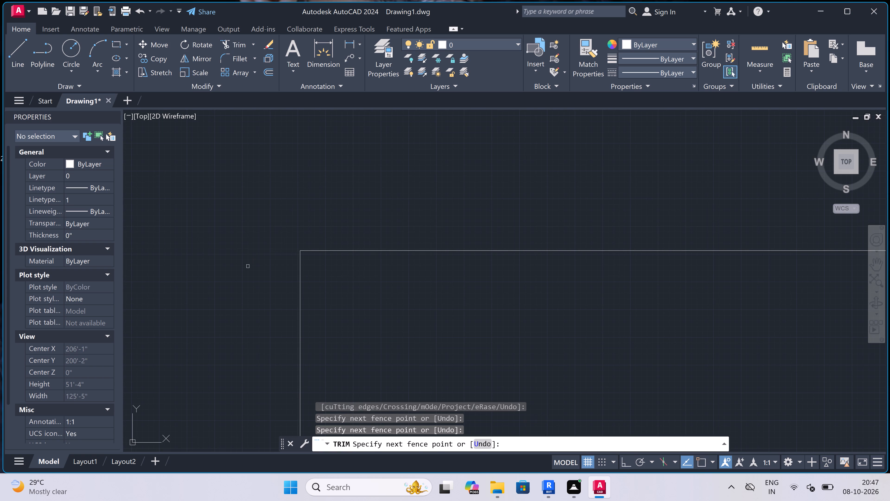
{"action": "key", "text": "Escape"}
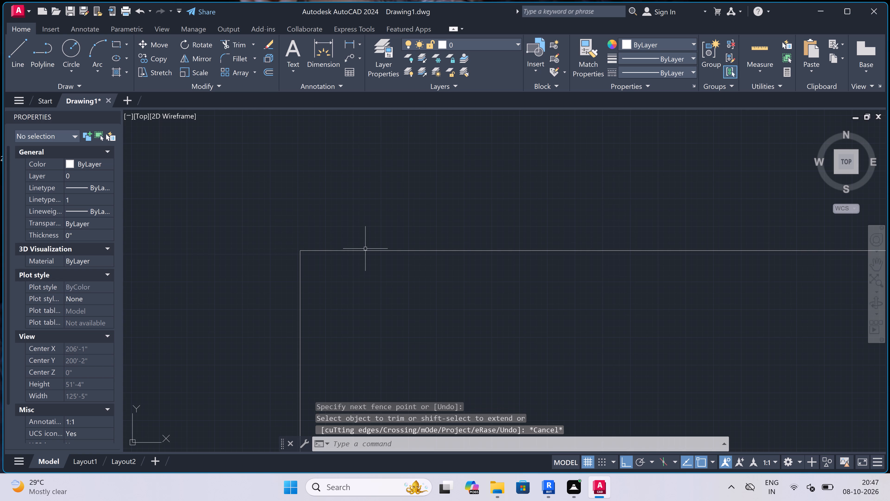
Offset the top and left outer lines inward by 9" to form the exterior wall thickness.
{"action": "type", "text": "o"}
{"action": "key", "text": "space"}
{"action": "left_click_drag", "start_coordinate": [378, 254], "coordinate": [381, 264]}
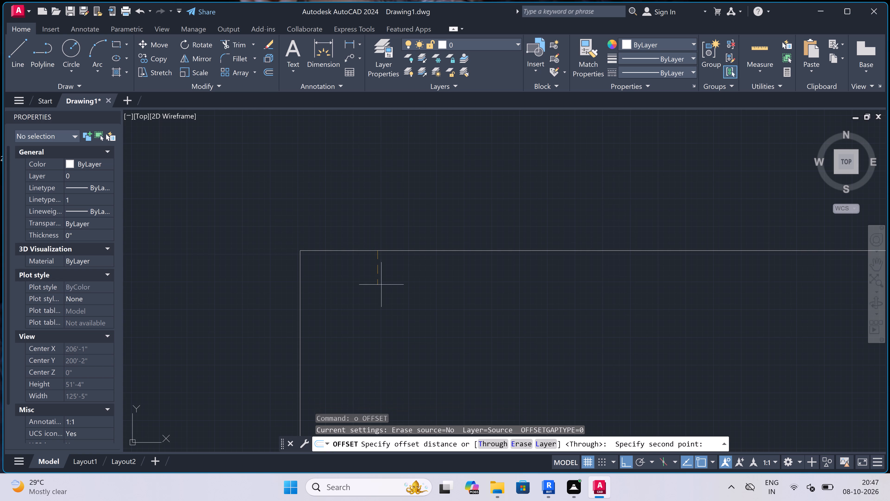
{"action": "type", "text": "9\""}
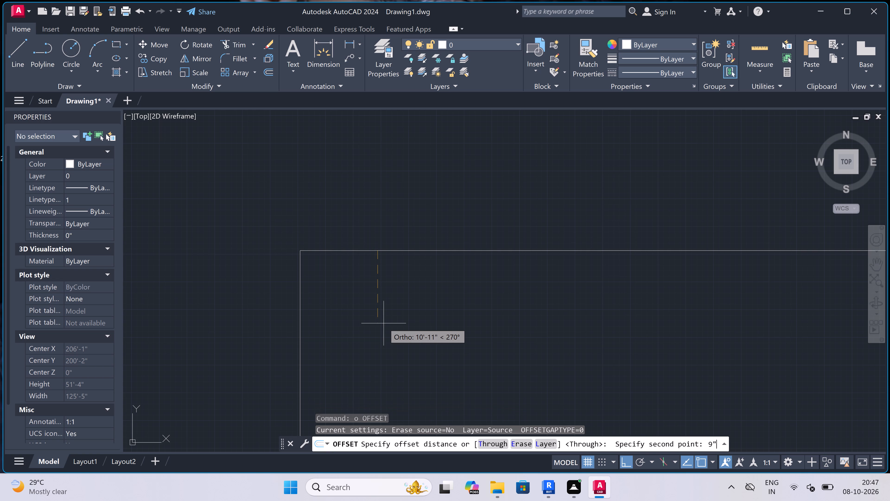
{"action": "key", "text": "space"}
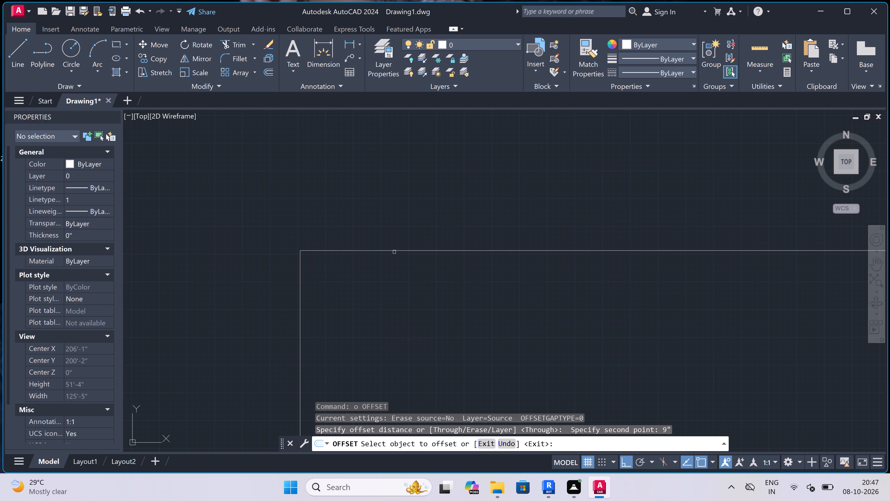
{"action": "left_click_drag", "start_coordinate": [394, 250], "coordinate": [394, 254]}
{"action": "left_click", "coordinate": [378, 311]}
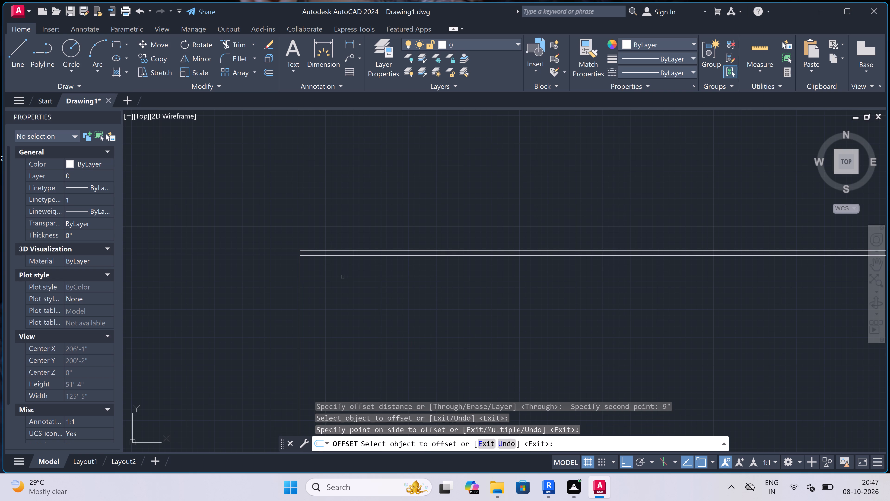
{"action": "scroll", "coordinate": [308, 275], "scroll_direction": "up", "scroll_amount": 1}
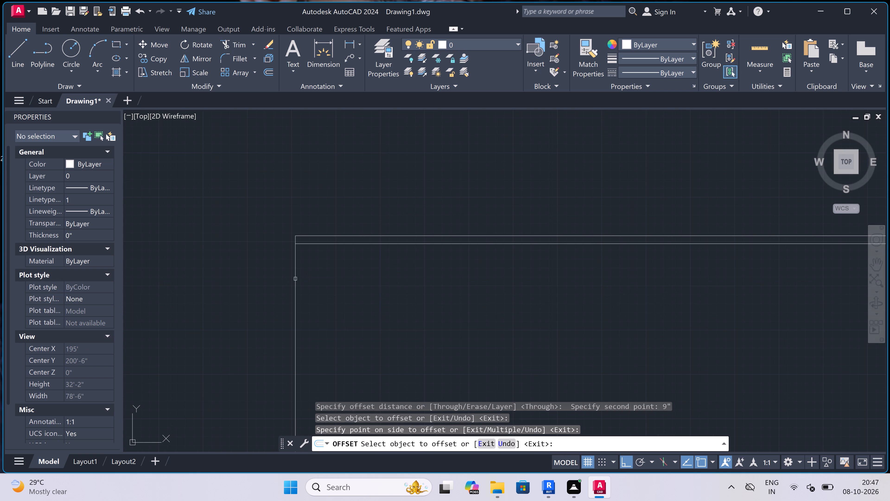
{"action": "left_click", "coordinate": [295, 279]}
{"action": "left_click", "coordinate": [335, 279]}
{"action": "key", "text": "Escape"}
Offset the left wall's inner line 10' to the right to set the first room's width.
{"action": "key", "text": "space"}
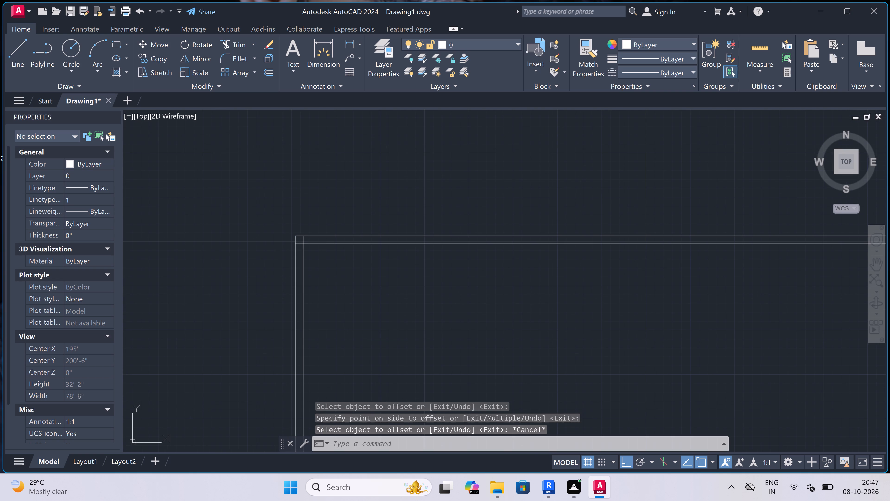
{"action": "left_click", "coordinate": [303, 317]}
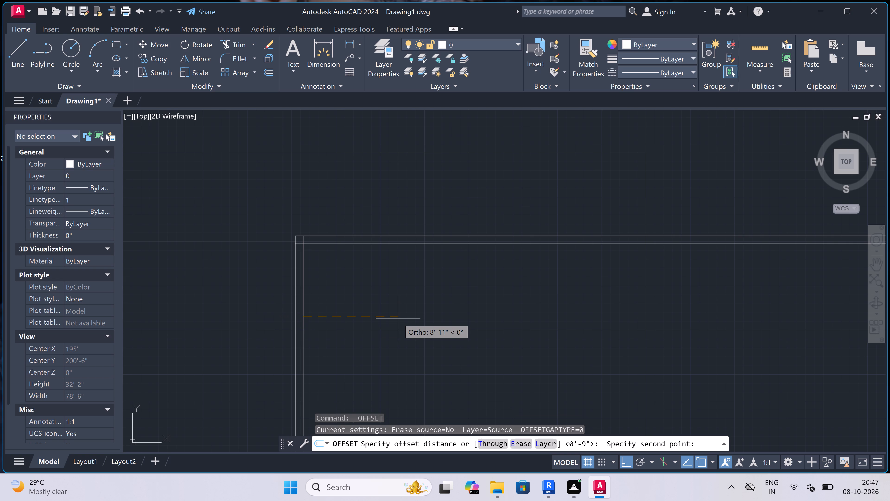
{"action": "type", "text": "10'"}
{"action": "key", "text": "space"}
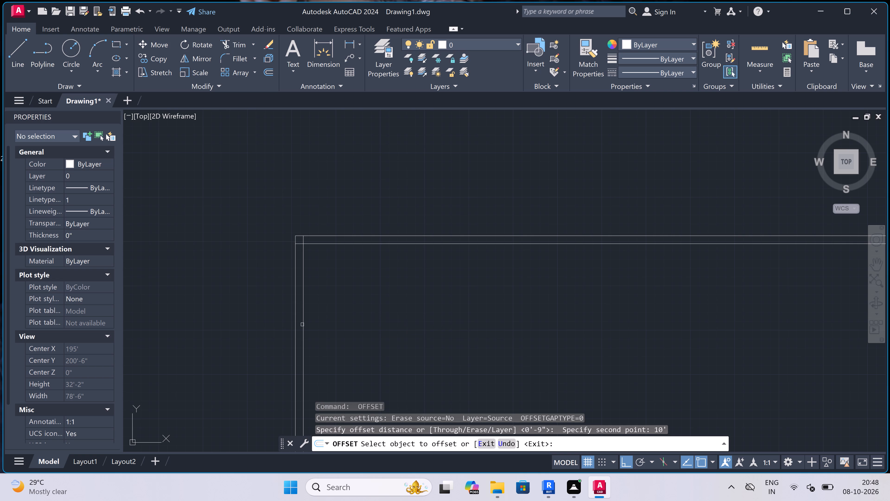
{"action": "double_click", "coordinate": [302, 324]}
{"action": "left_click", "coordinate": [367, 323]}
{"action": "key", "text": "Escape"}
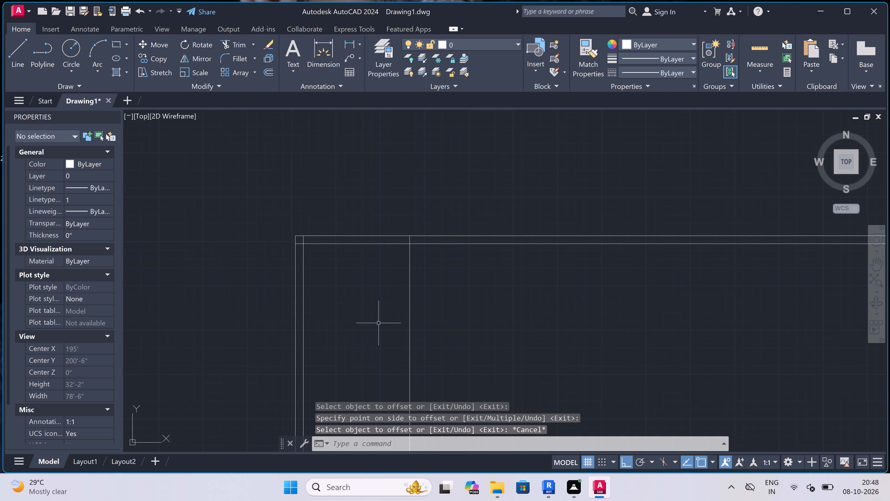
Offset the line at the first room's right edge 4.5" to the right to form a partition wall.
{"action": "key", "text": "space"}
{"action": "left_click_drag", "start_coordinate": [406, 321], "coordinate": [409, 321]}
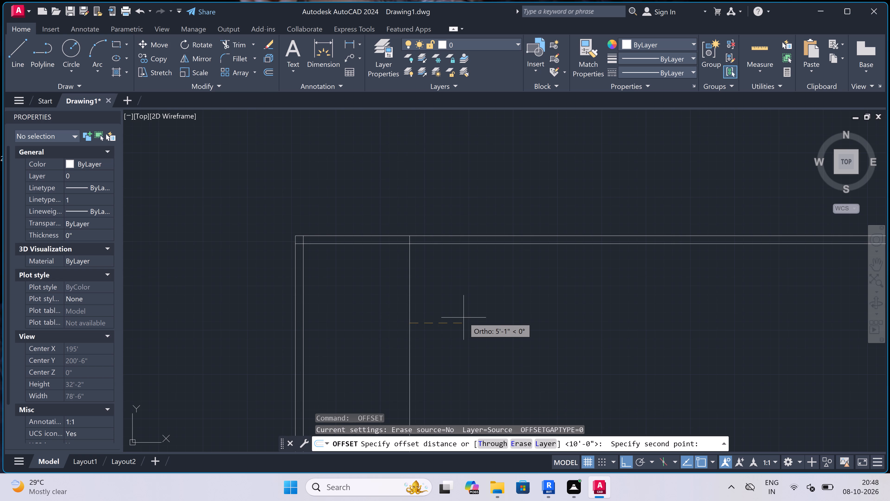
{"action": "type", "text": "4.5\""}
{"action": "key", "text": "space"}
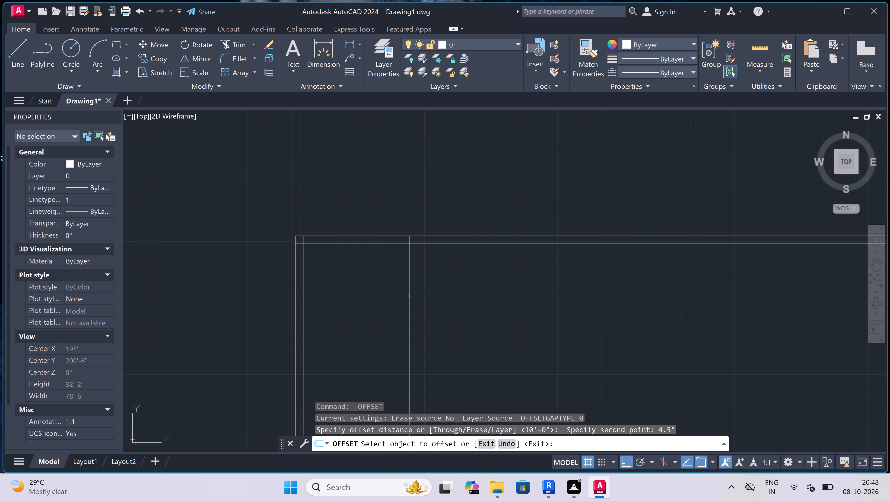
{"action": "left_click_drag", "start_coordinate": [409, 291], "coordinate": [415, 292]}
{"action": "left_click", "coordinate": [445, 292]}
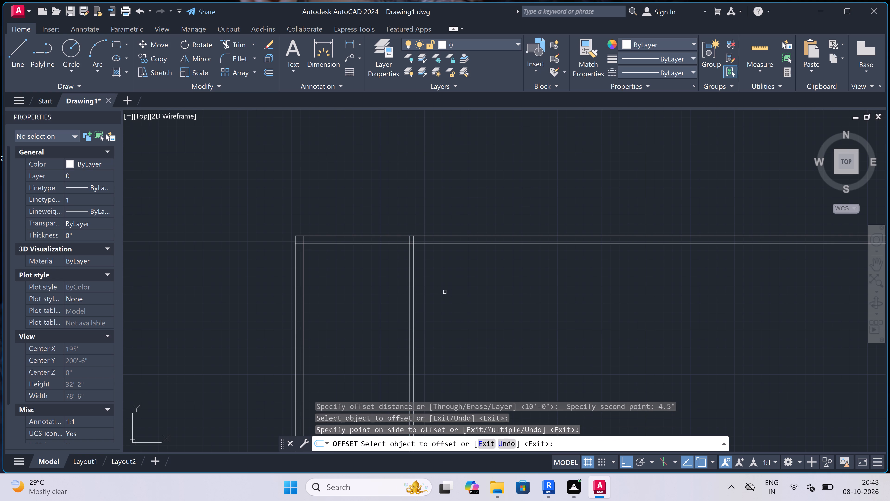
{"action": "key", "text": "Escape"}
Offset the first partition's right face 4' to the right to set the second space's width.
{"action": "key", "text": "space"}
{"action": "left_click", "coordinate": [416, 284]}
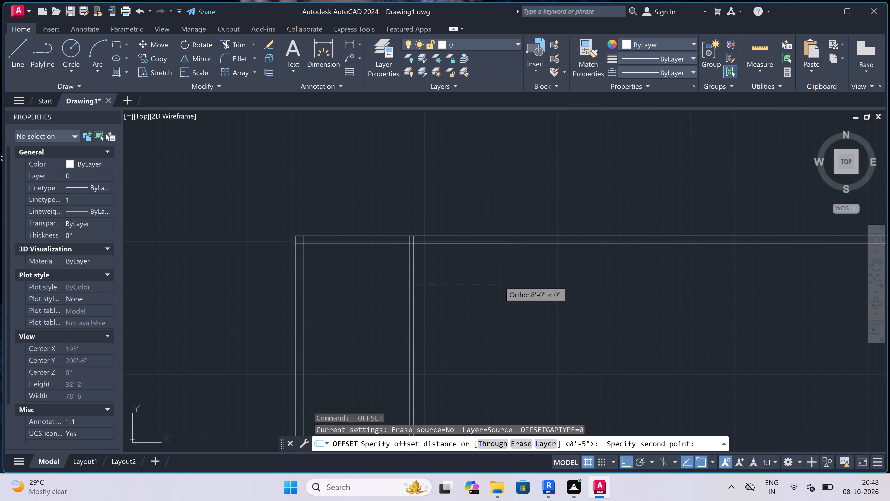
{"action": "type", "text": "4'"}
{"action": "key", "text": "space"}
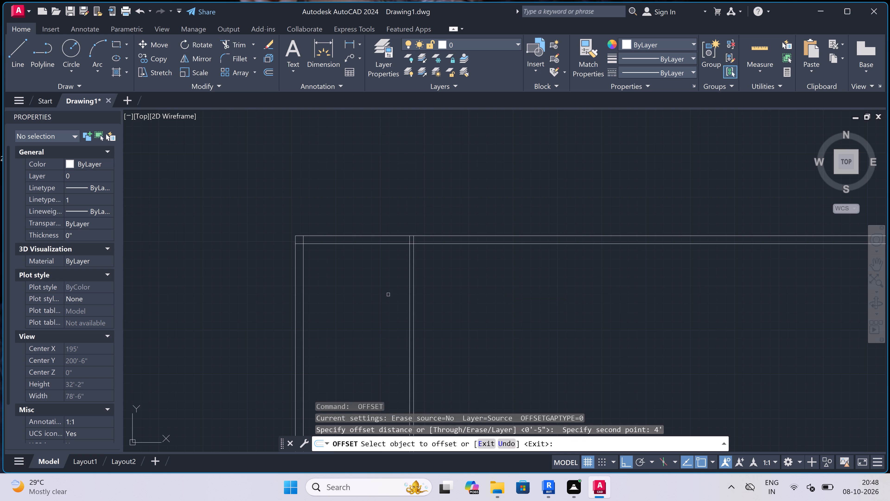
{"action": "left_click_drag", "start_coordinate": [414, 291], "coordinate": [423, 291]}
{"action": "left_click", "coordinate": [450, 292]}
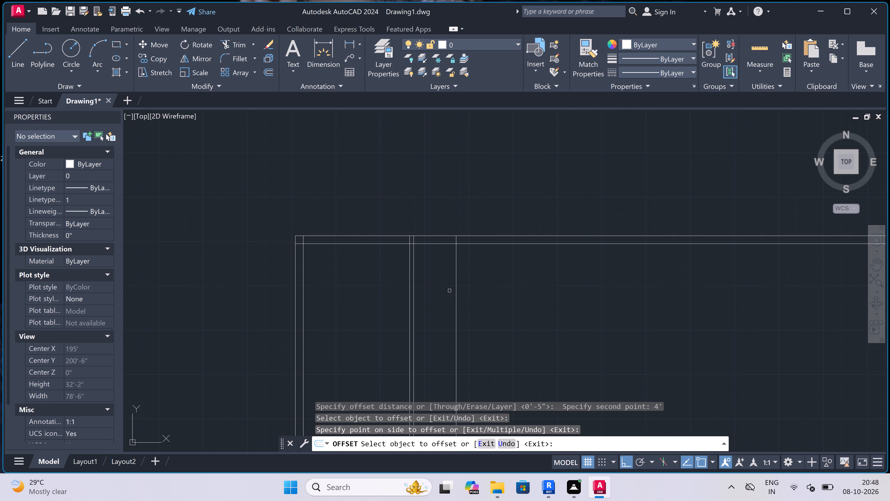
{"action": "key", "text": "Escape"}
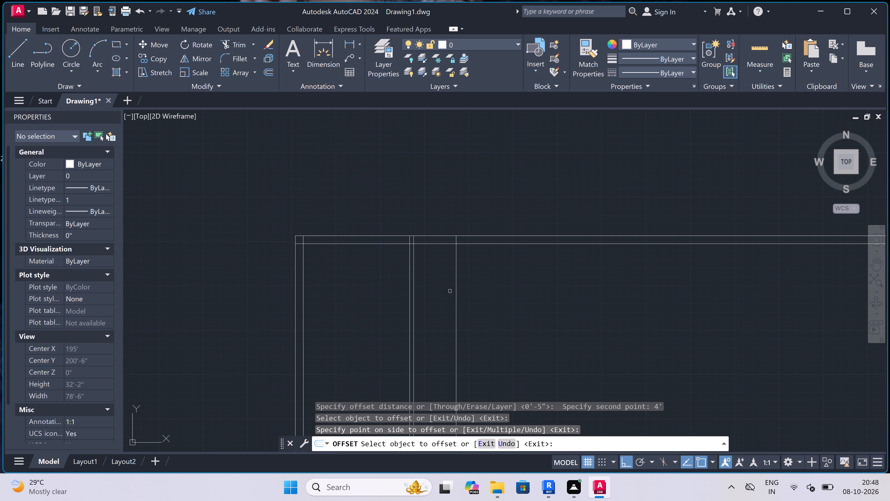
Offset the line at the 4' space's right edge 4.5" to the right to form the second partition wall.
{"action": "key", "text": "space"}
{"action": "left_click", "coordinate": [453, 290]}
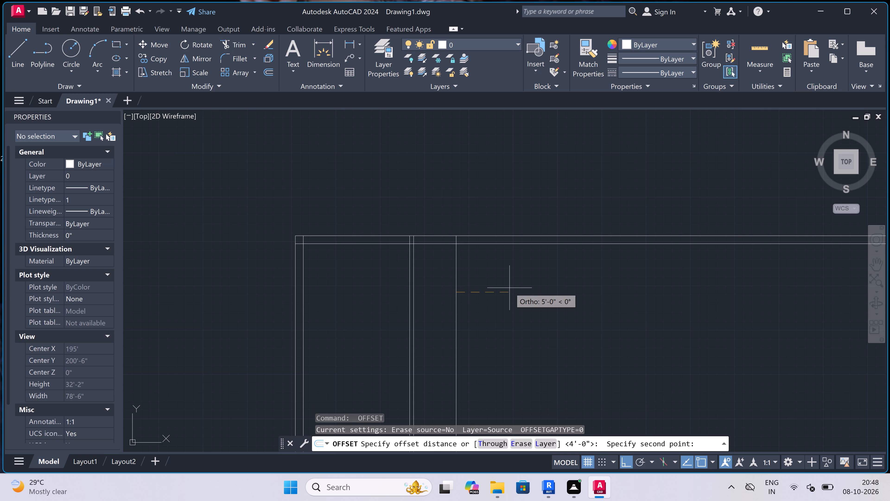
{"action": "type", "text": "4.5\""}
{"action": "key", "text": "space"}
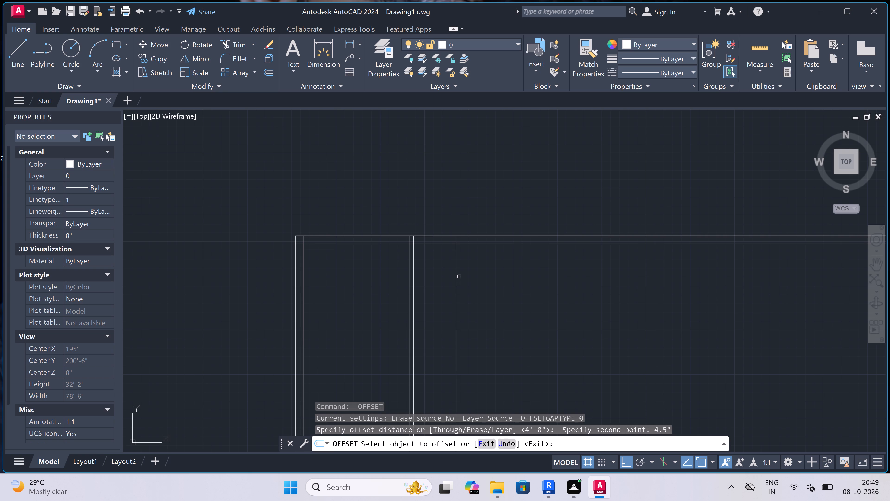
{"action": "left_click_drag", "start_coordinate": [456, 275], "coordinate": [465, 275]}
{"action": "left_click", "coordinate": [478, 273]}
{"action": "key", "text": "Escape"}
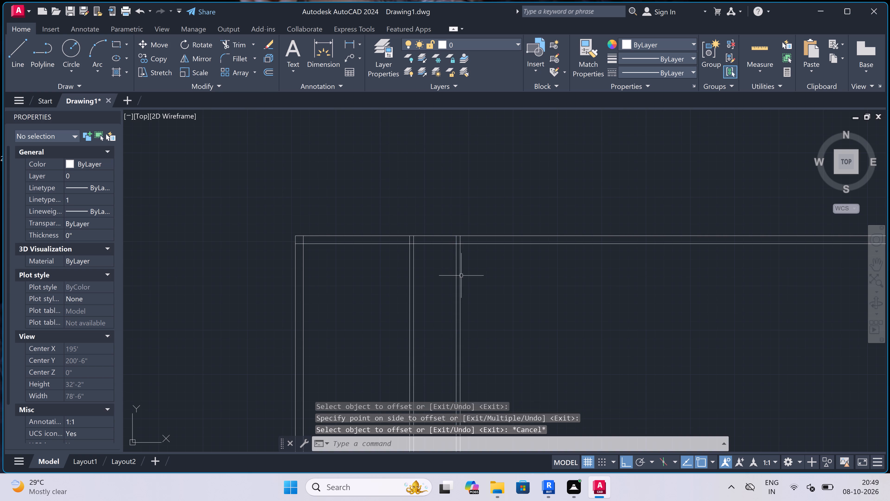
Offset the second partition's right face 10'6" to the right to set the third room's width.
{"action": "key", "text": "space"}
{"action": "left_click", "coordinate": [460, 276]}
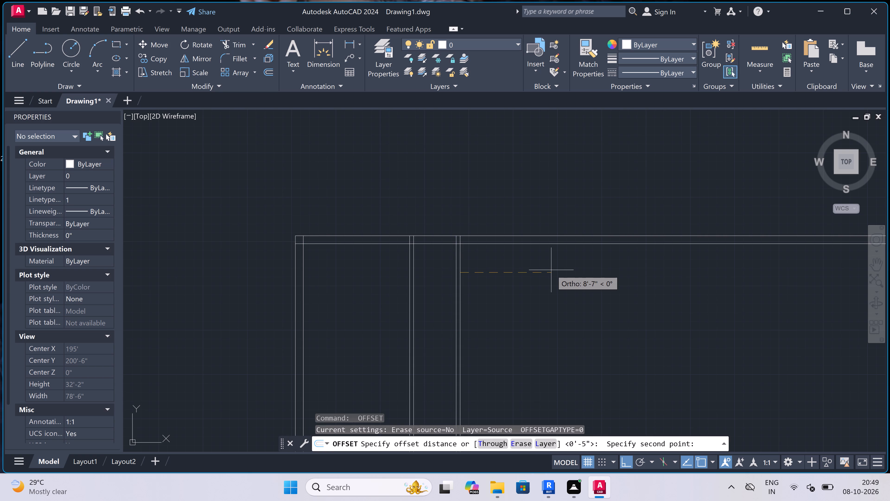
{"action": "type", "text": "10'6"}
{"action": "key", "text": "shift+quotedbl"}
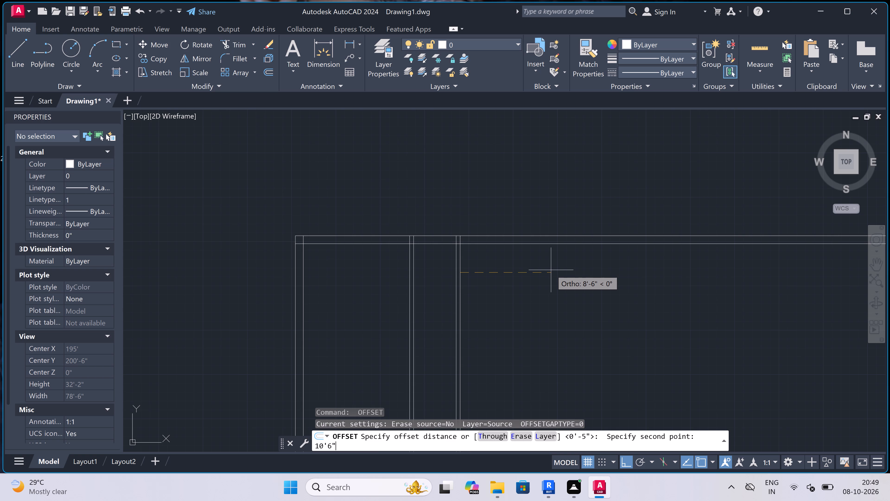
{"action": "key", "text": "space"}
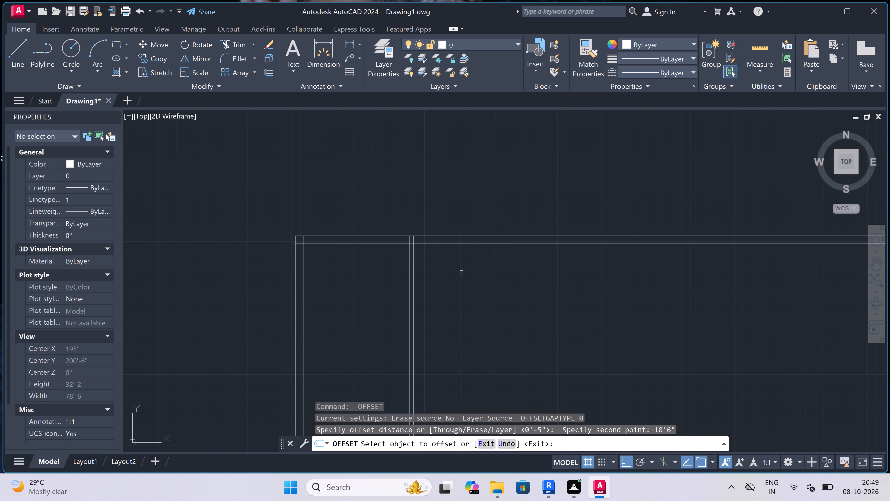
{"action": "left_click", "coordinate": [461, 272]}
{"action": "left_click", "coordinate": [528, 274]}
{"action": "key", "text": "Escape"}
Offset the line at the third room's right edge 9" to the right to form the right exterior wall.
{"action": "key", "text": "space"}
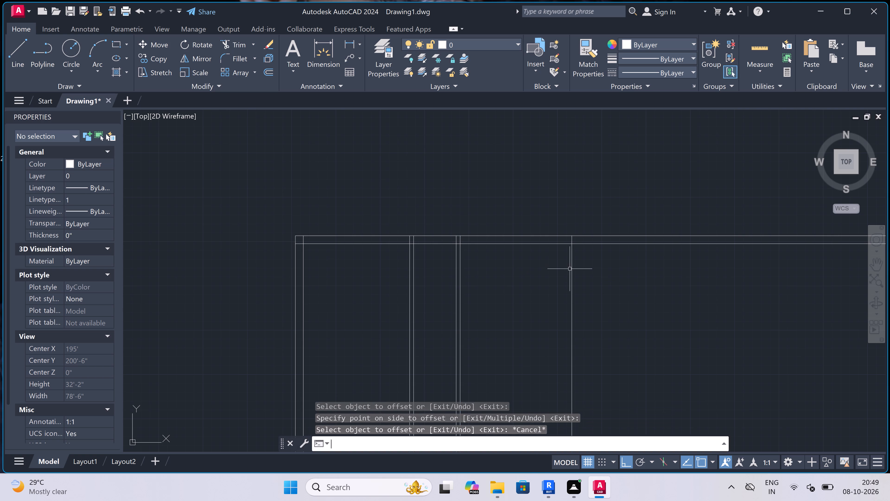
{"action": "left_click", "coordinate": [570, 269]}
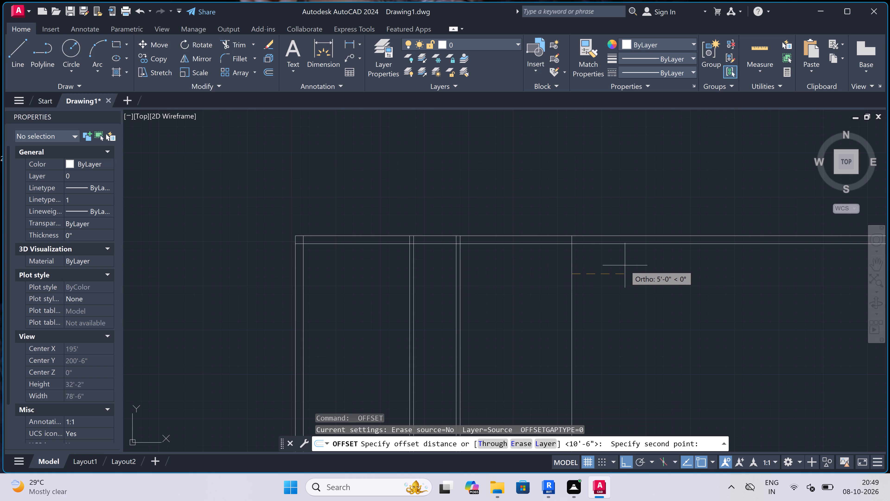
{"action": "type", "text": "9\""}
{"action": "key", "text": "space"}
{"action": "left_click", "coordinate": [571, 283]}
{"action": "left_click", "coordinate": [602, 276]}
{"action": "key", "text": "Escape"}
Trim both top wall lines where they run past the right exterior wall's outer line.
{"action": "type", "text": "tr"}
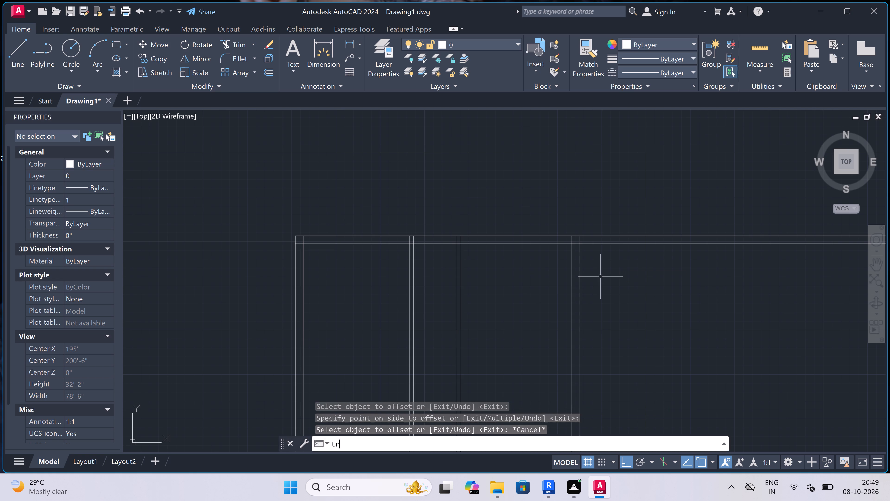
{"action": "key", "text": "space"}
{"action": "left_click", "coordinate": [601, 230]}
{"action": "left_click", "coordinate": [606, 278]}
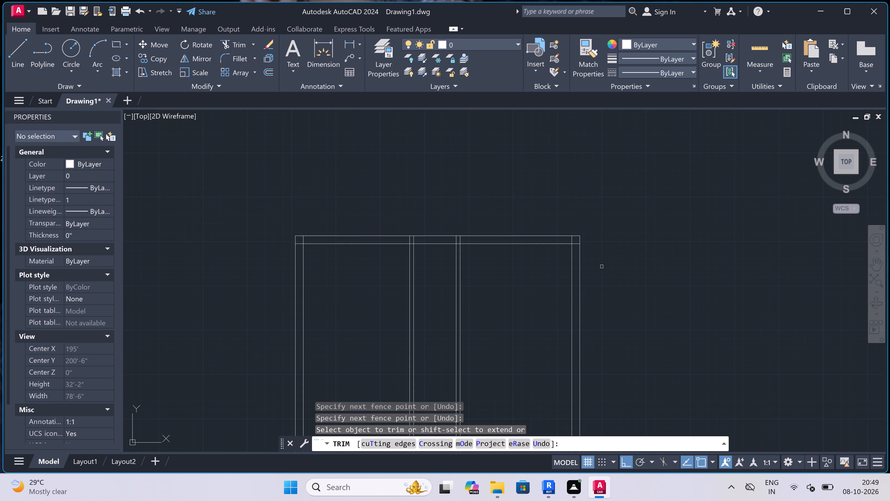
{"action": "key", "text": "Escape"}
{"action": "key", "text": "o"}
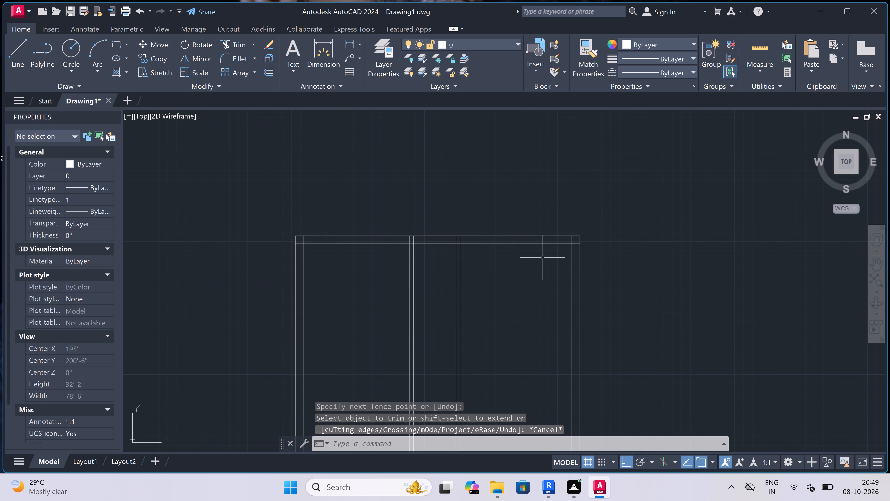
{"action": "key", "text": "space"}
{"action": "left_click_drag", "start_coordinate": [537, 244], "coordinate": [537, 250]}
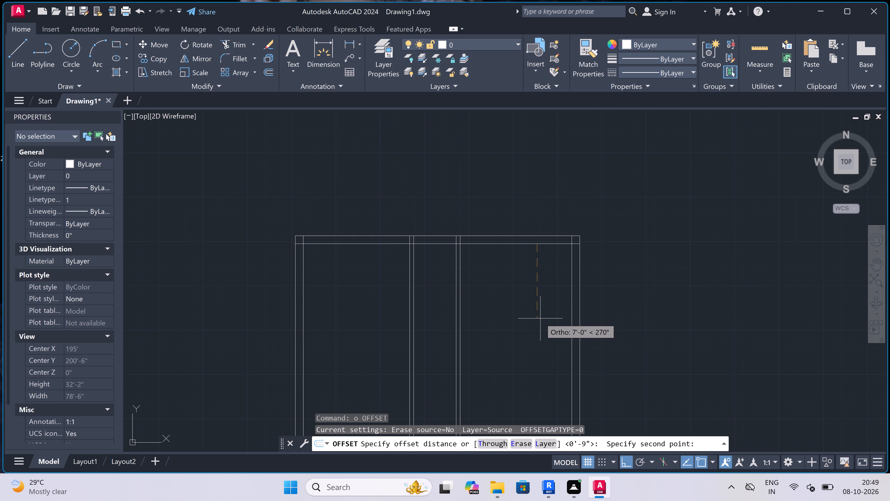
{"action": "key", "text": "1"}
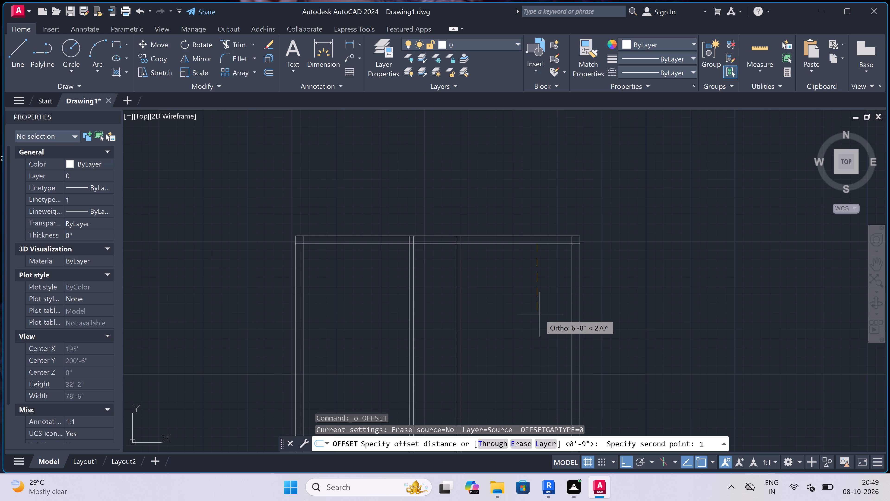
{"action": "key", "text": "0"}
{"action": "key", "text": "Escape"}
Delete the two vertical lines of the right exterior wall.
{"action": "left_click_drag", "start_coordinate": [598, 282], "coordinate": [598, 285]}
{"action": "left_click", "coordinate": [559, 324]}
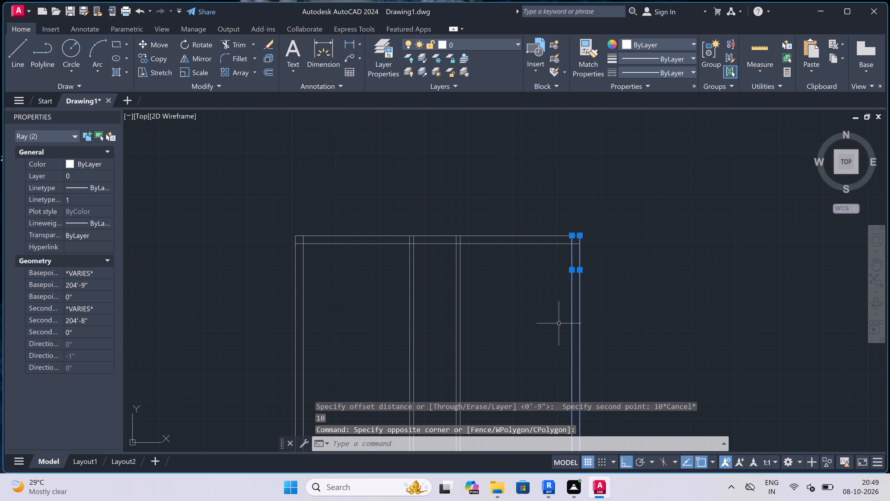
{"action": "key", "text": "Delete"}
Offset the second partition's right face 18' to the right to set the third room's width.
{"action": "key", "text": "o"}
{"action": "key", "text": "space"}
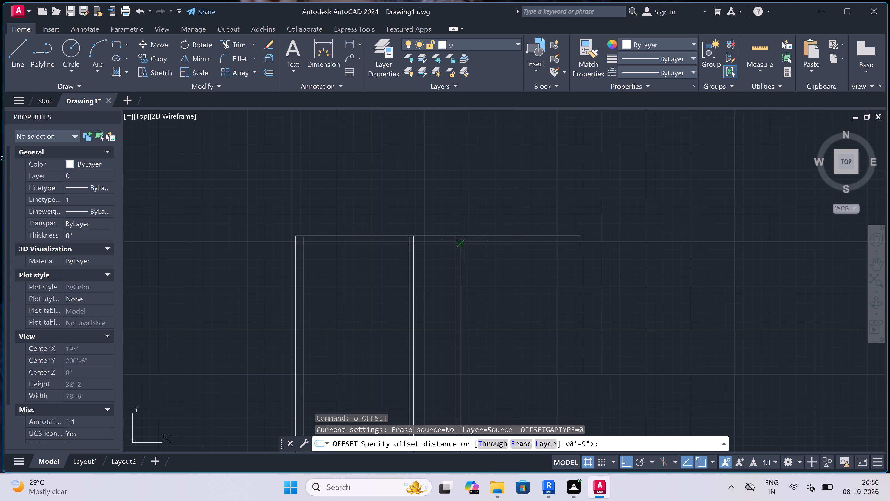
{"action": "left_click_drag", "start_coordinate": [462, 246], "coordinate": [465, 246]}
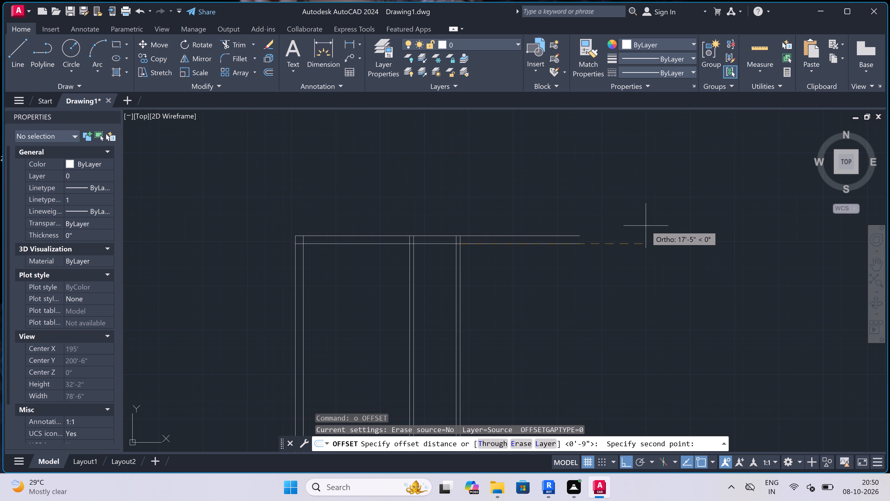
{"action": "type", "text": "18'"}
{"action": "key", "text": "space"}
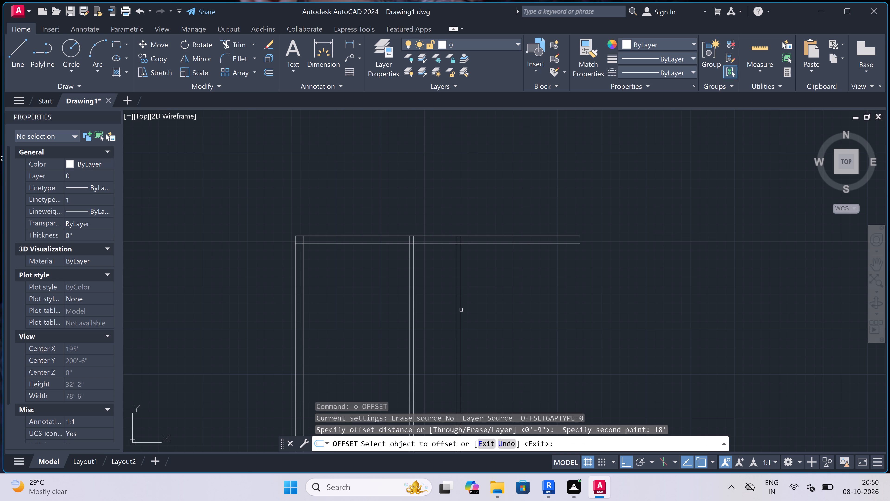
{"action": "left_click_drag", "start_coordinate": [460, 302], "coordinate": [481, 301]}
{"action": "left_click", "coordinate": [581, 291]}
{"action": "key", "text": "Escape"}
Offset the line at the 18' room's right edge 9" to the right to form the right exterior wall.
{"action": "scroll", "coordinate": [558, 267], "scroll_direction": "down", "scroll_amount": 3}
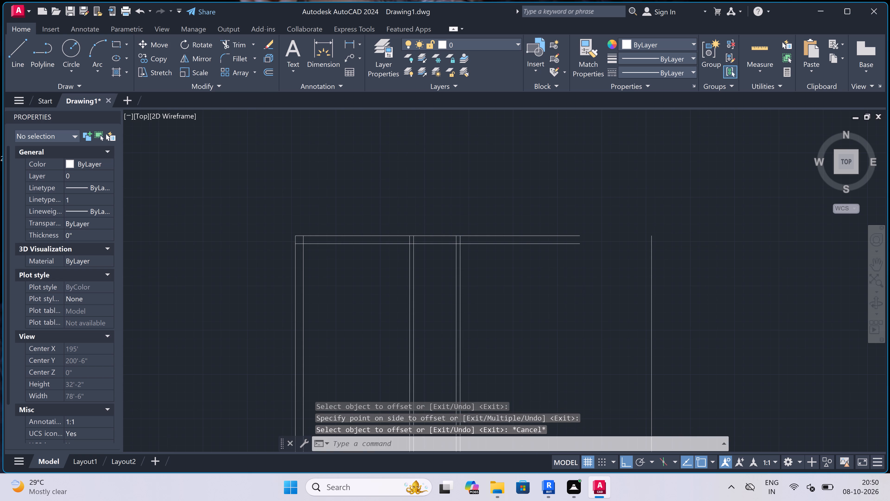
{"action": "scroll", "coordinate": [597, 273], "scroll_direction": "up", "scroll_amount": 2}
{"action": "key", "text": "space"}
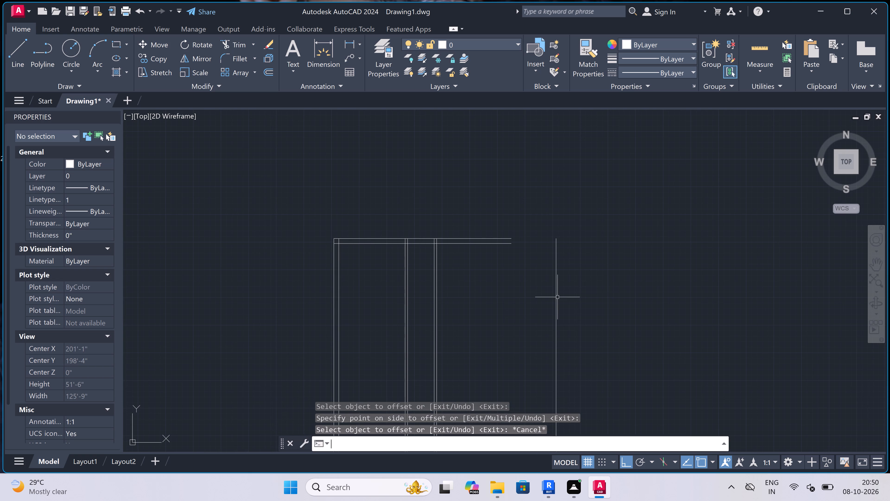
{"action": "left_click", "coordinate": [557, 297]}
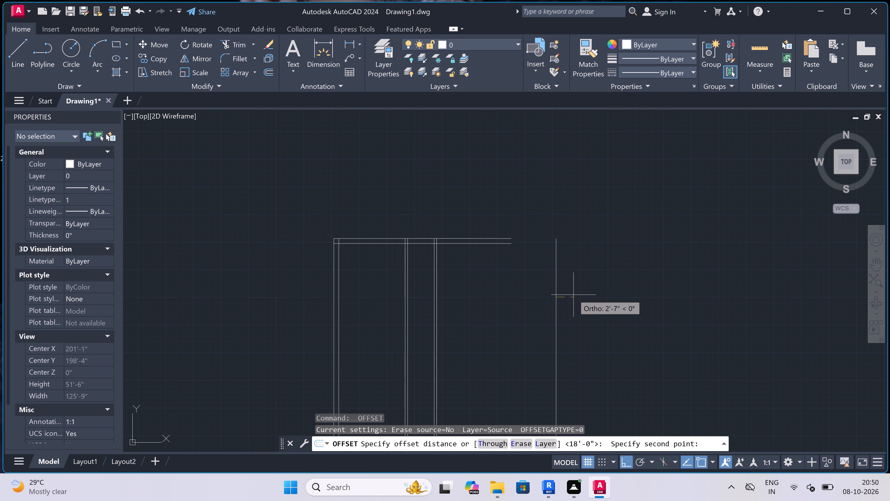
{"action": "type", "text": "9\""}
{"action": "key", "text": "space"}
{"action": "left_click", "coordinate": [558, 293]}
{"action": "left_click", "coordinate": [597, 276]}
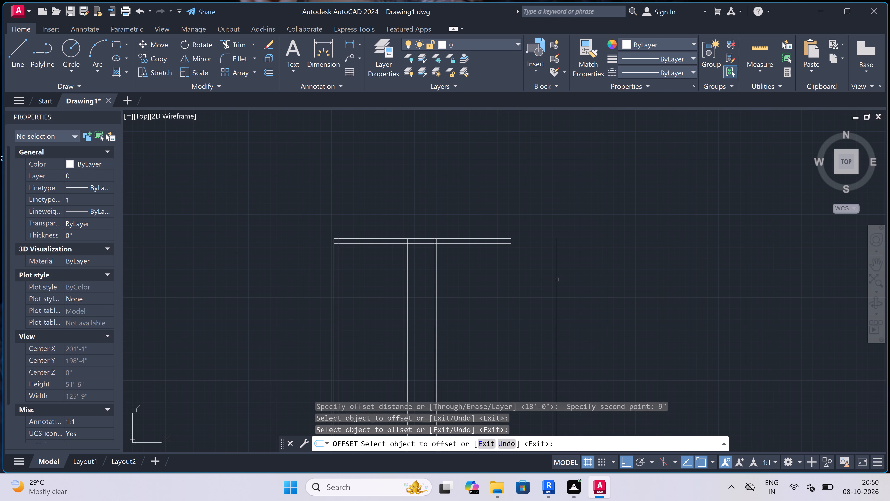
{"action": "left_click", "coordinate": [557, 279]}
{"action": "left_click", "coordinate": [582, 276]}
{"action": "key", "text": "Escape"}
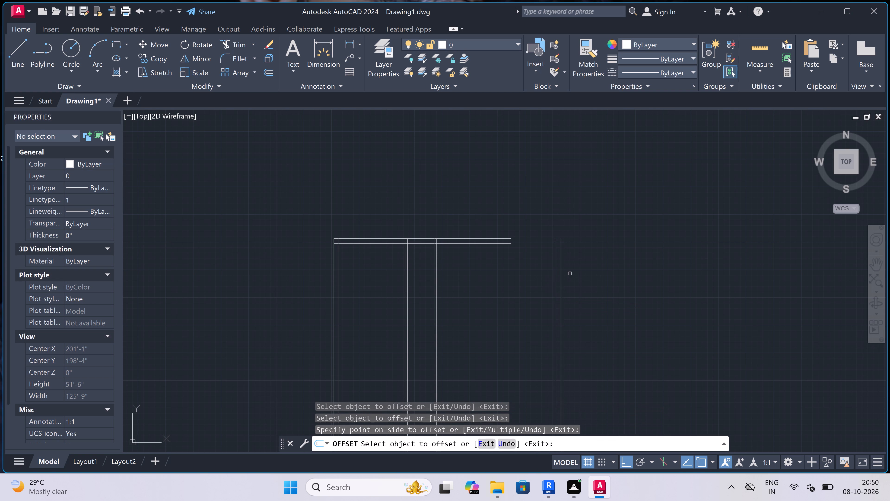
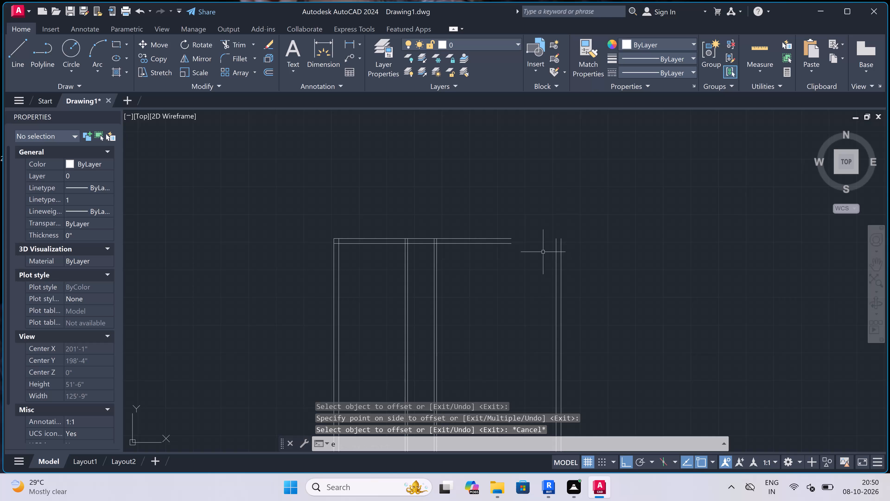
Extend both top wall lines to the outer line of the right exterior wall.
{"action": "key", "text": "space"}
{"action": "left_click", "coordinate": [511, 202]}
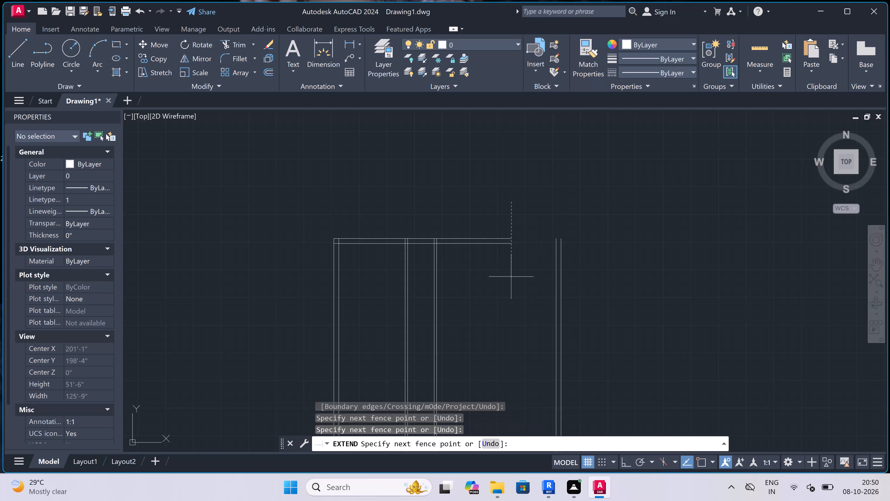
{"action": "left_click", "coordinate": [512, 278]}
{"action": "left_click", "coordinate": [488, 218]}
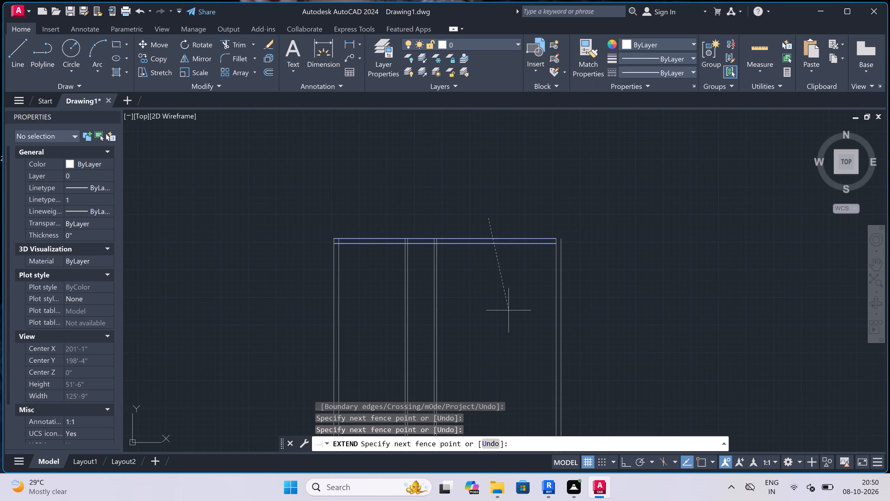
{"action": "left_click", "coordinate": [509, 311]}
{"action": "left_click", "coordinate": [554, 225]}
{"action": "left_click", "coordinate": [555, 307]}
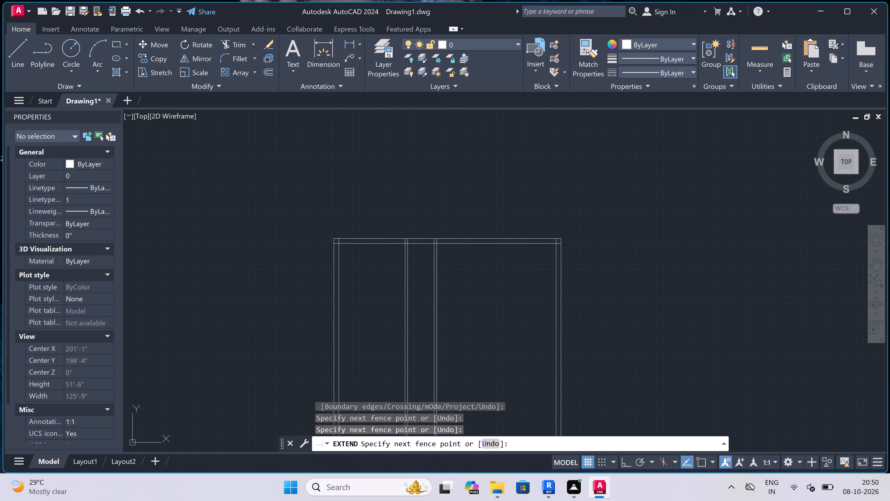
{"action": "key", "text": "Escape"}
Delete the two vertical lines of the left exterior wall.
{"action": "scroll", "coordinate": [542, 274], "scroll_direction": "down", "scroll_amount": 2}
{"action": "scroll", "coordinate": [479, 282], "scroll_direction": "up", "scroll_amount": 1}
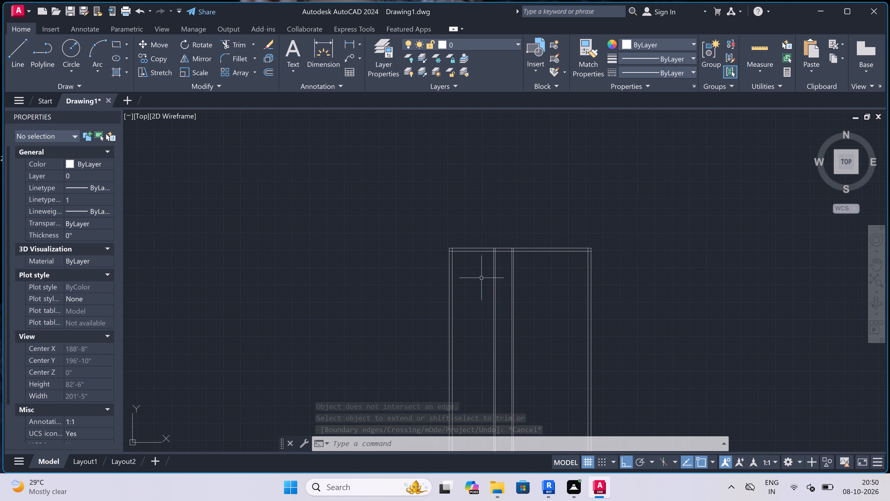
{"action": "scroll", "coordinate": [481, 274], "scroll_direction": "up", "scroll_amount": 1}
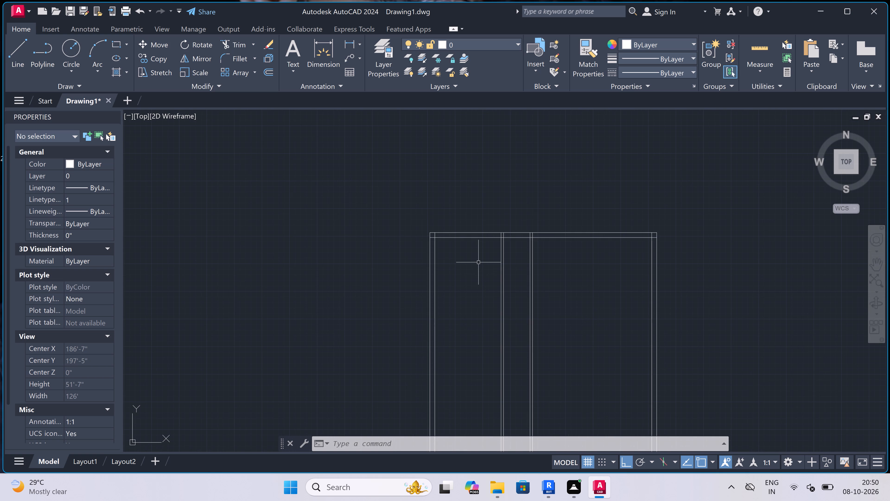
{"action": "left_click", "coordinate": [478, 262]}
{"action": "left_click", "coordinate": [385, 312]}
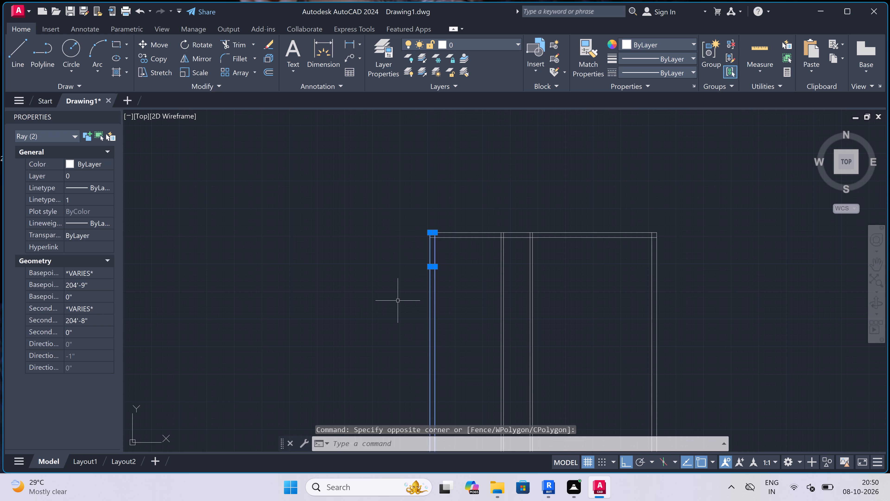
{"action": "key", "text": "Delete"}
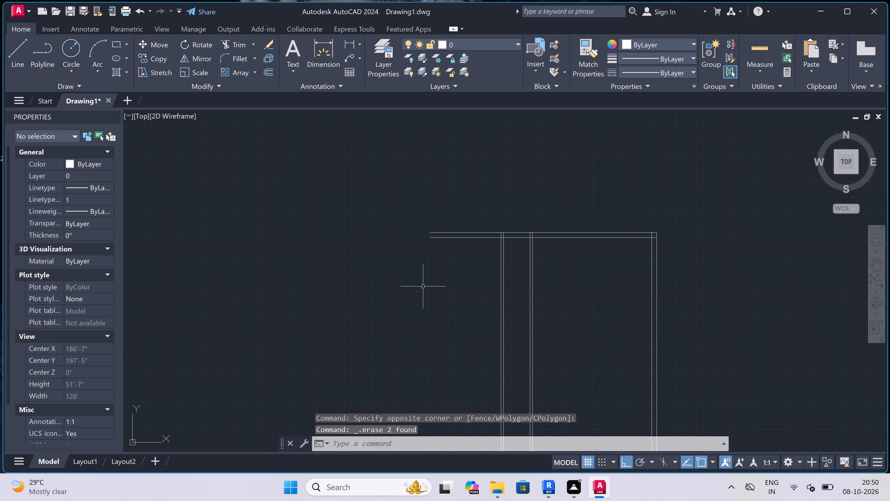
Draw a line 9'6" left from the first partition's left face along the top wall's inner line, continuing about 122' straight down.
{"action": "type", "text": "l"}
{"action": "key", "text": "space"}
{"action": "scroll", "coordinate": [505, 234], "scroll_direction": "up", "scroll_amount": 3}
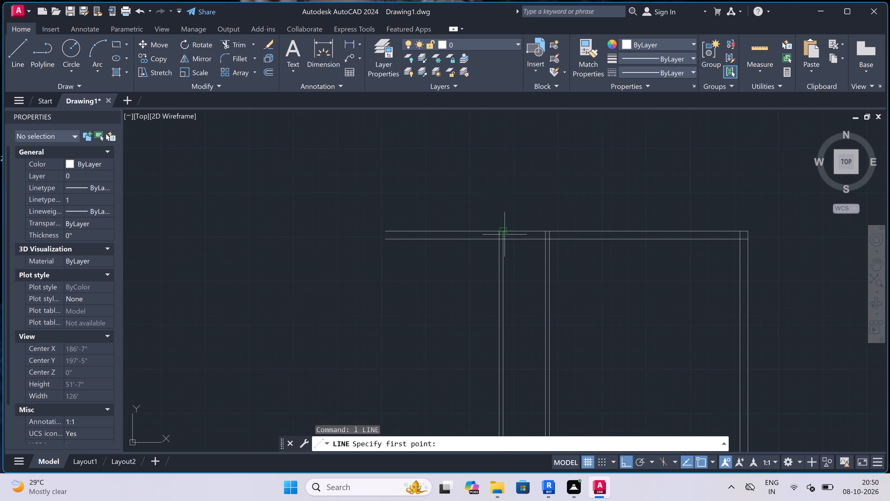
{"action": "left_click", "coordinate": [492, 244]}
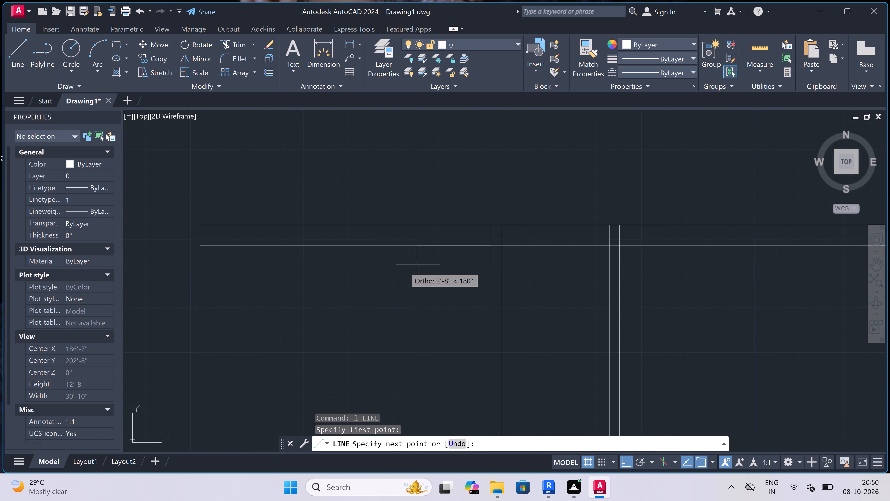
{"action": "type", "text": "9'6\""}
{"action": "key", "text": "space"}
{"action": "scroll", "coordinate": [385, 271], "scroll_direction": "down", "scroll_amount": 3}
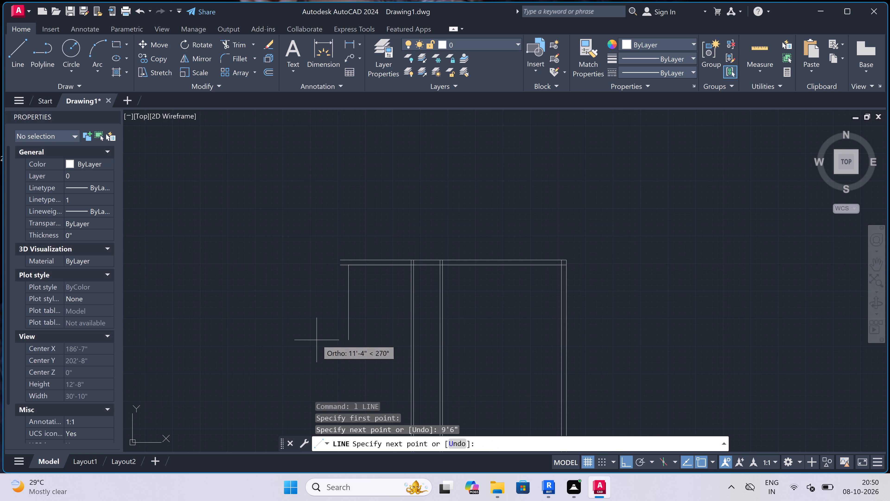
{"action": "scroll", "coordinate": [341, 328], "scroll_direction": "down", "scroll_amount": 4}
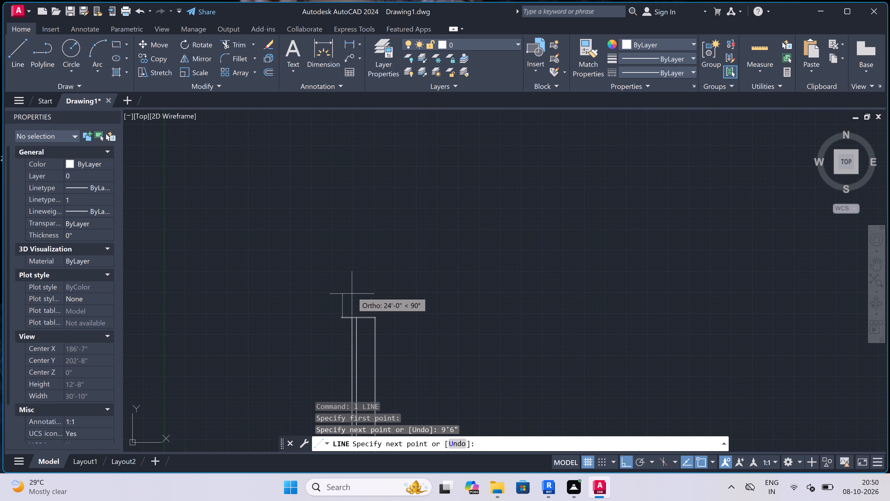
{"action": "scroll", "coordinate": [352, 291], "scroll_direction": "down", "scroll_amount": 4}
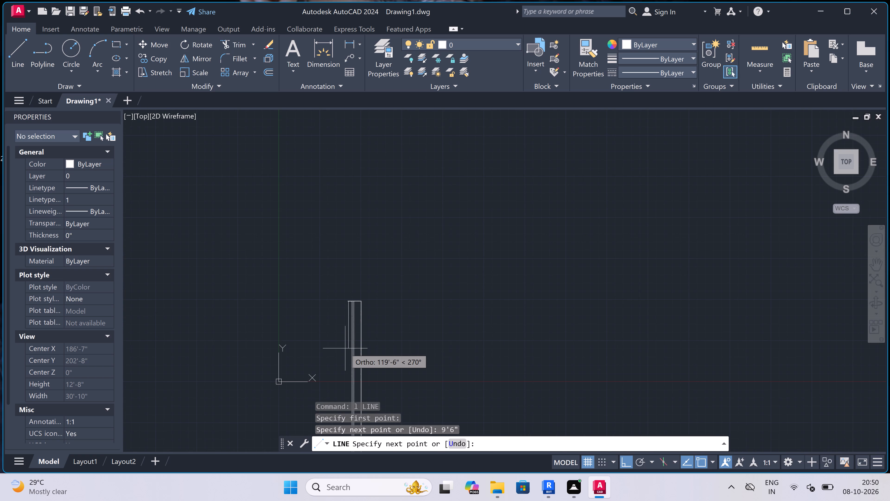
{"action": "scroll", "coordinate": [345, 348], "scroll_direction": "up", "scroll_amount": 6}
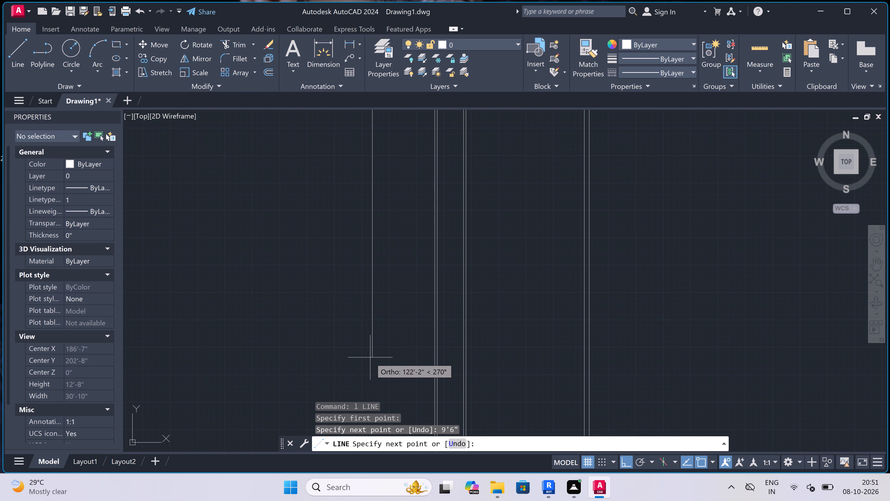
{"action": "left_click", "coordinate": [372, 358]}
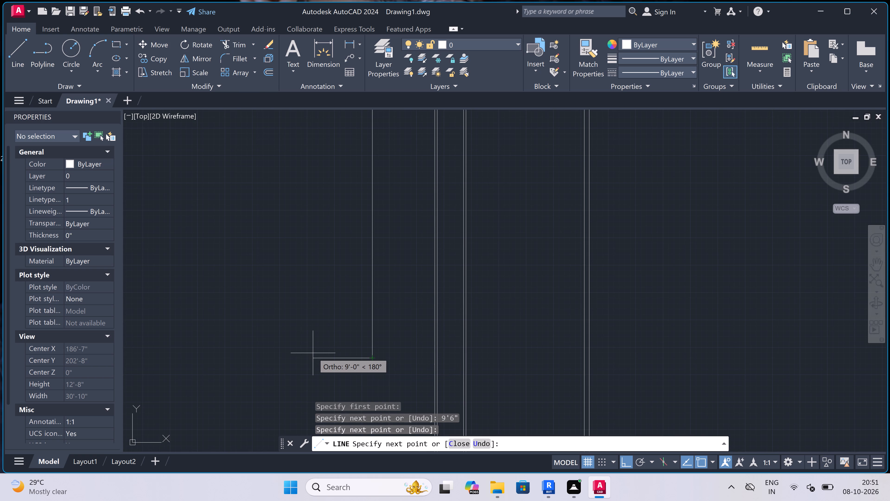
Continue the line 9" to the left and back up to the top wall's outer line to form the left exterior wall.
{"action": "type", "text": "9\""}
{"action": "key", "text": "space"}
{"action": "scroll", "coordinate": [314, 354], "scroll_direction": "down", "scroll_amount": 2}
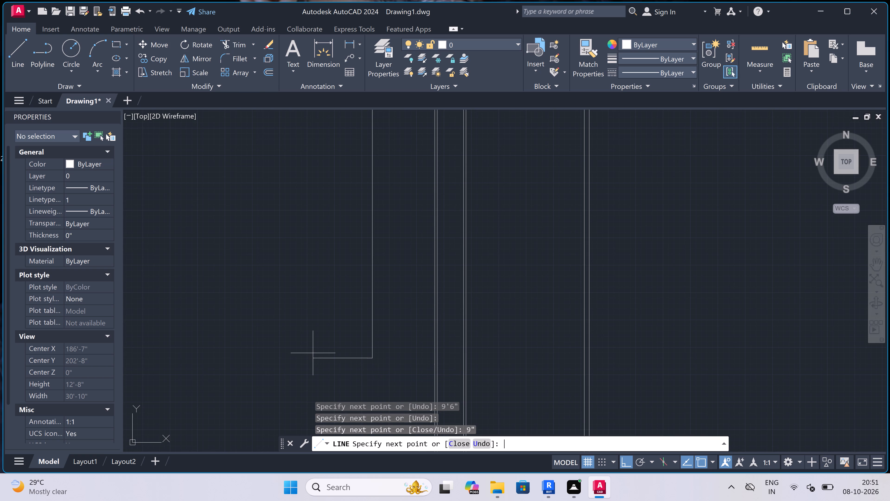
{"action": "scroll", "coordinate": [314, 354], "scroll_direction": "down", "scroll_amount": 4}
{"action": "scroll", "coordinate": [315, 277], "scroll_direction": "up", "scroll_amount": 4}
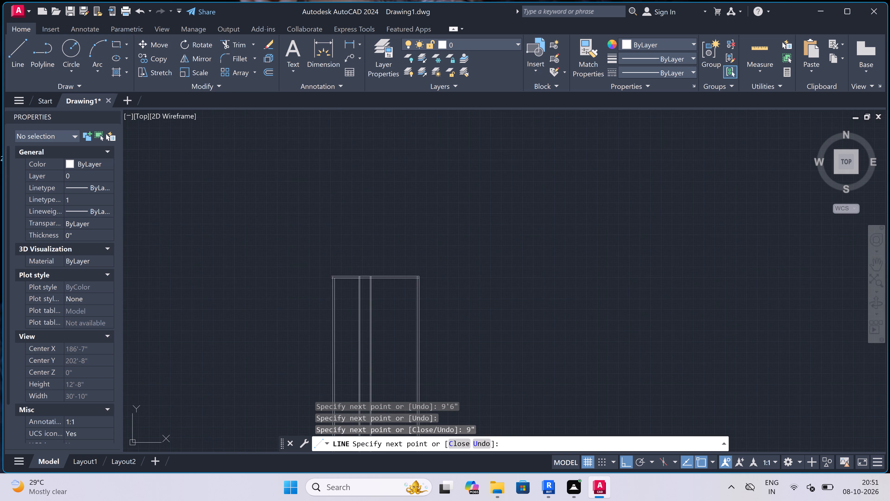
{"action": "scroll", "coordinate": [322, 269], "scroll_direction": "up", "scroll_amount": 4}
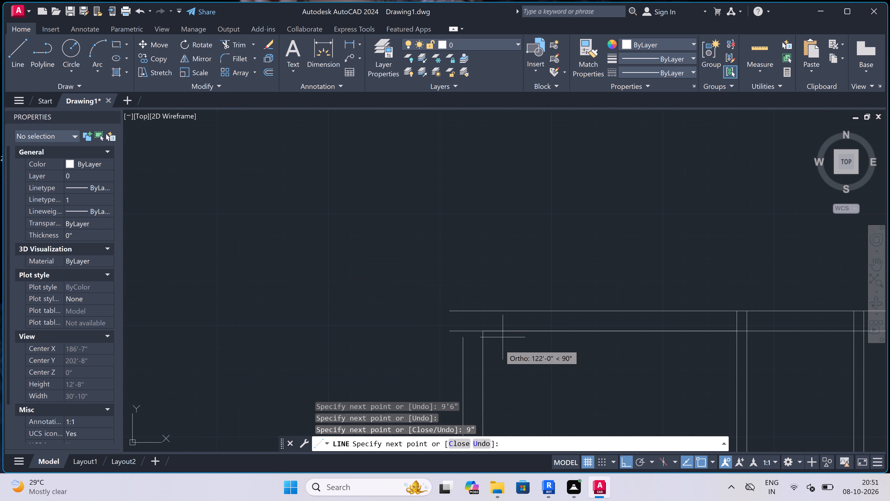
{"action": "scroll", "coordinate": [477, 326], "scroll_direction": "up", "scroll_amount": 2}
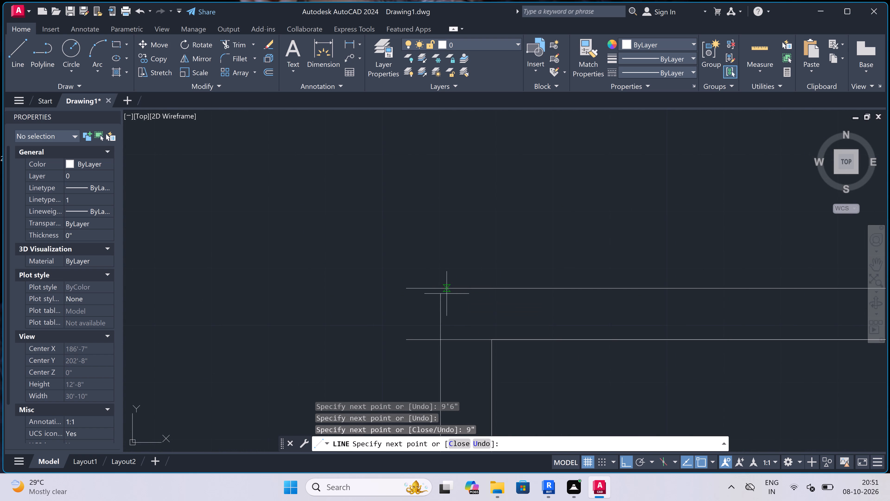
{"action": "left_click", "coordinate": [440, 287]}
{"action": "key", "text": "Escape"}
Trim both top wall lines where they run past the left exterior wall's outer line.
{"action": "type", "text": "tr"}
{"action": "key", "text": "space"}
{"action": "scroll", "coordinate": [430, 279], "scroll_direction": "down", "scroll_amount": 3}
{"action": "left_click", "coordinate": [430, 279]}
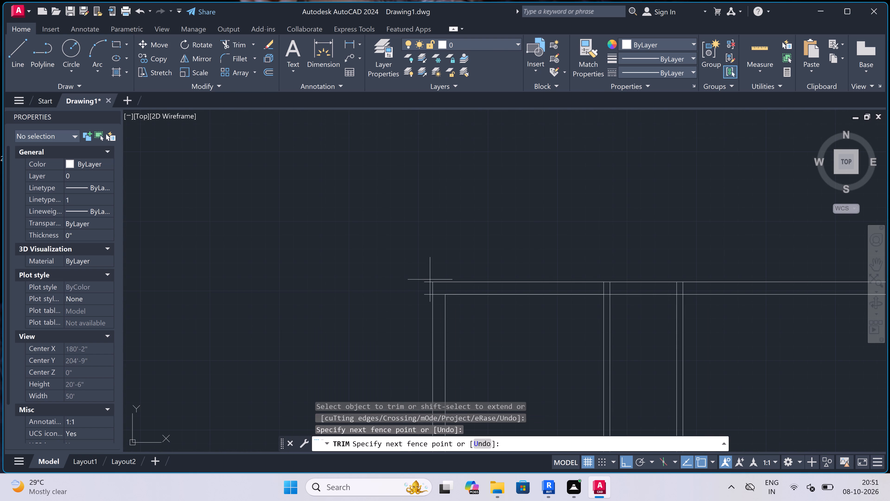
{"action": "scroll", "coordinate": [430, 297], "scroll_direction": "up", "scroll_amount": 2}
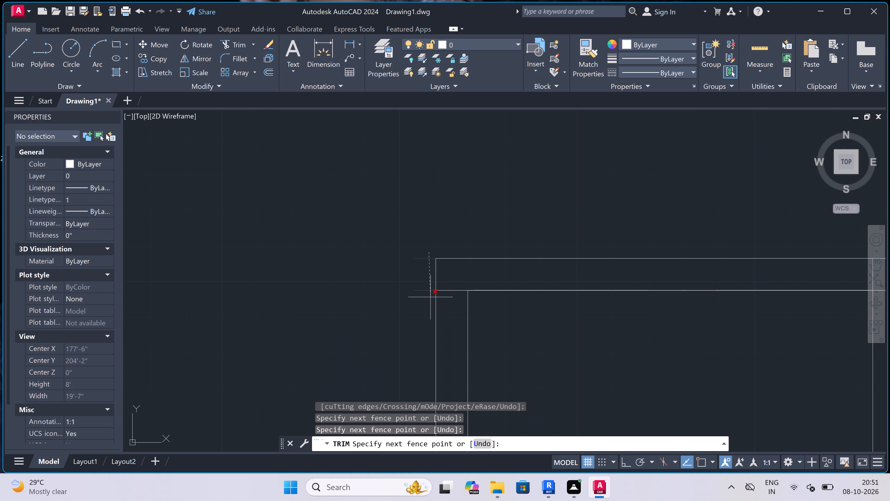
{"action": "left_click", "coordinate": [430, 297]}
{"action": "left_click", "coordinate": [442, 291]}
{"action": "key", "text": "Escape"}
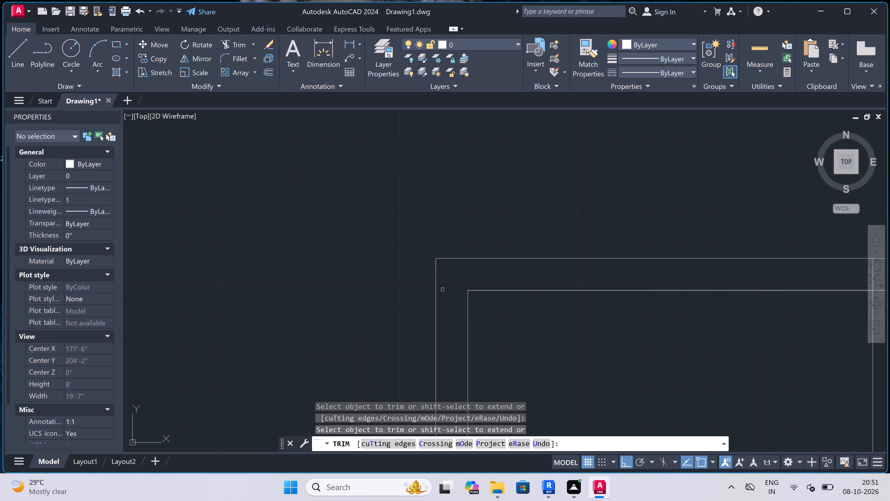
Trim both partitions' vertical lines where they cross the thickness of the top wall.
{"action": "scroll", "coordinate": [436, 275], "scroll_direction": "down", "scroll_amount": 5}
{"action": "scroll", "coordinate": [494, 277], "scroll_direction": "up", "scroll_amount": 3}
{"action": "key", "text": "space"}
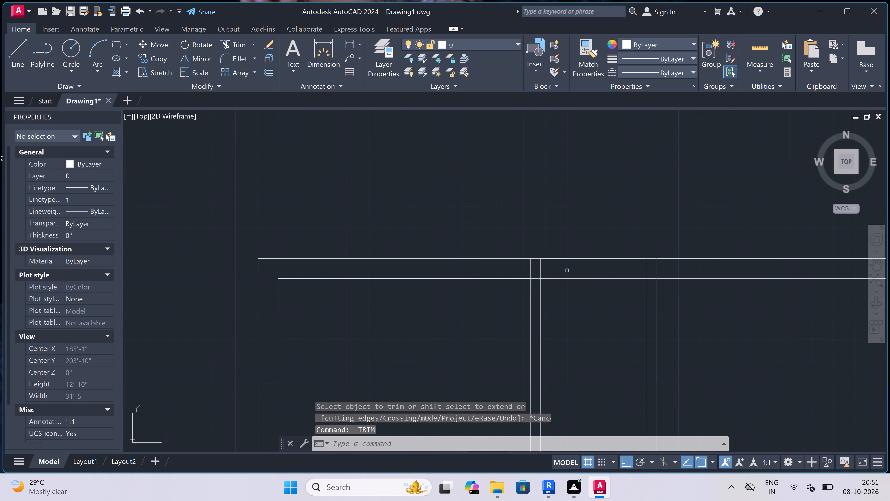
{"action": "scroll", "coordinate": [452, 275], "scroll_direction": "down", "scroll_amount": 2}
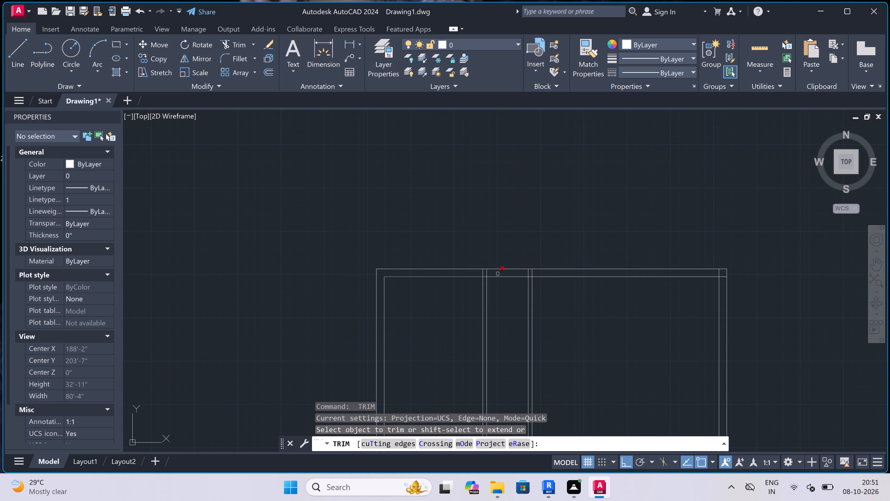
{"action": "scroll", "coordinate": [545, 273], "scroll_direction": "up", "scroll_amount": 3}
{"action": "left_click", "coordinate": [545, 273]}
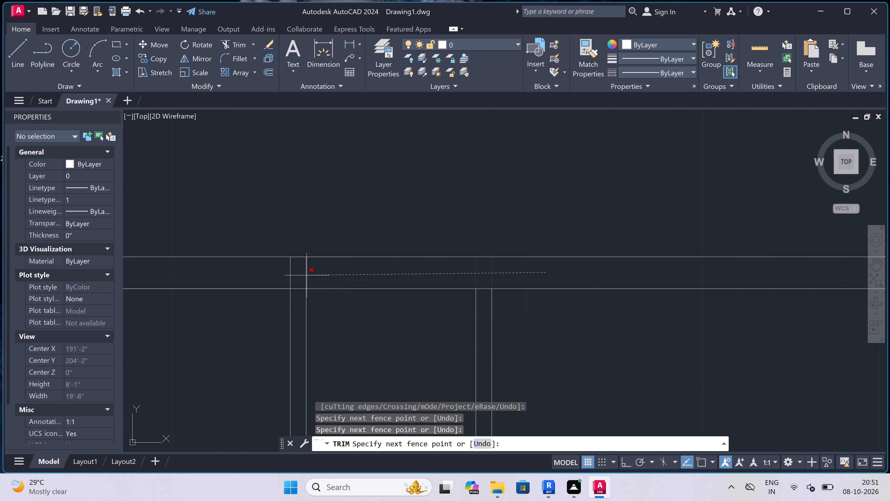
{"action": "left_click", "coordinate": [277, 268]}
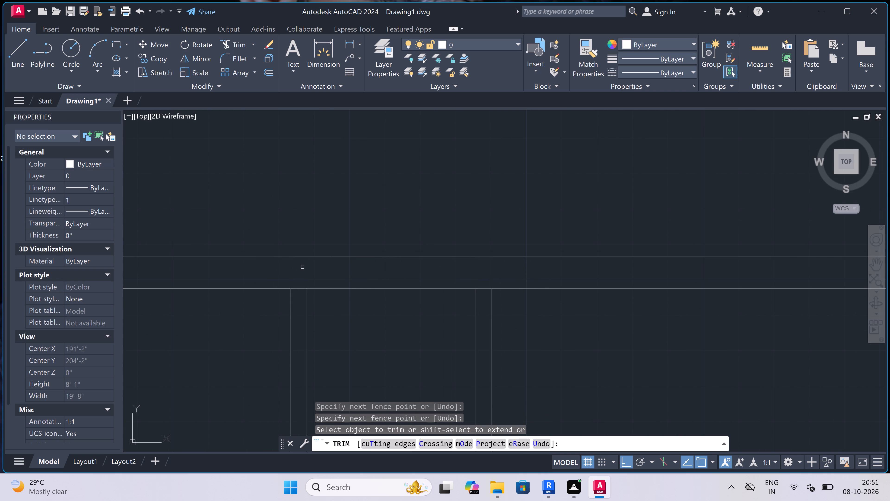
Trim the top wall's inner line between the faces of each partition to open both wall junctions.
{"action": "scroll", "coordinate": [406, 275], "scroll_direction": "down", "scroll_amount": 3}
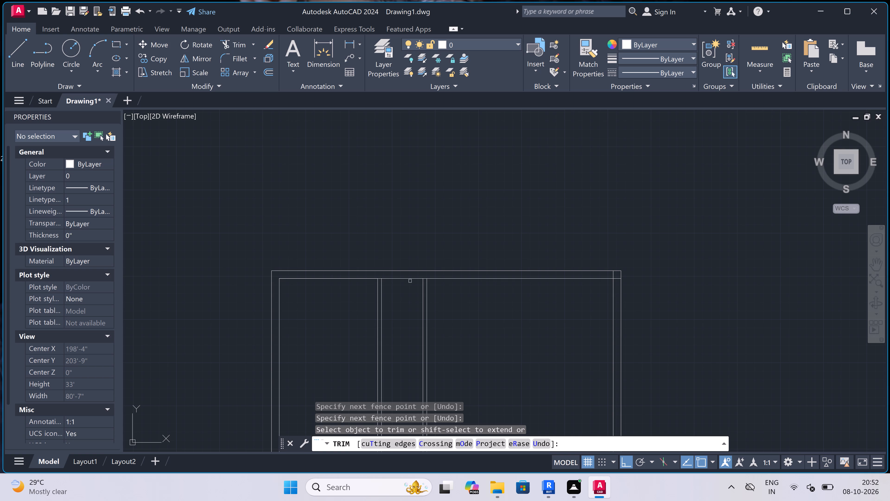
{"action": "scroll", "coordinate": [370, 280], "scroll_direction": "up", "scroll_amount": 4}
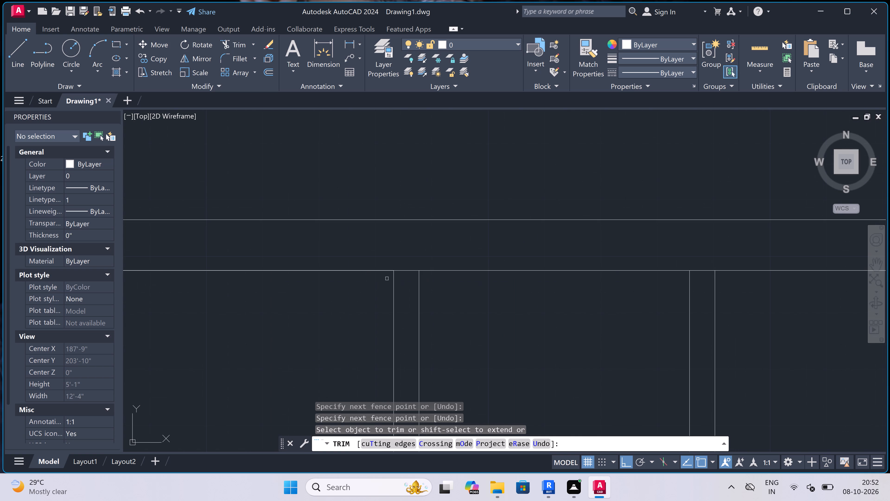
{"action": "left_click", "coordinate": [410, 278]}
{"action": "left_click", "coordinate": [410, 260]}
{"action": "scroll", "coordinate": [410, 260], "scroll_direction": "down", "scroll_amount": 3}
{"action": "scroll", "coordinate": [485, 260], "scroll_direction": "up", "scroll_amount": 2}
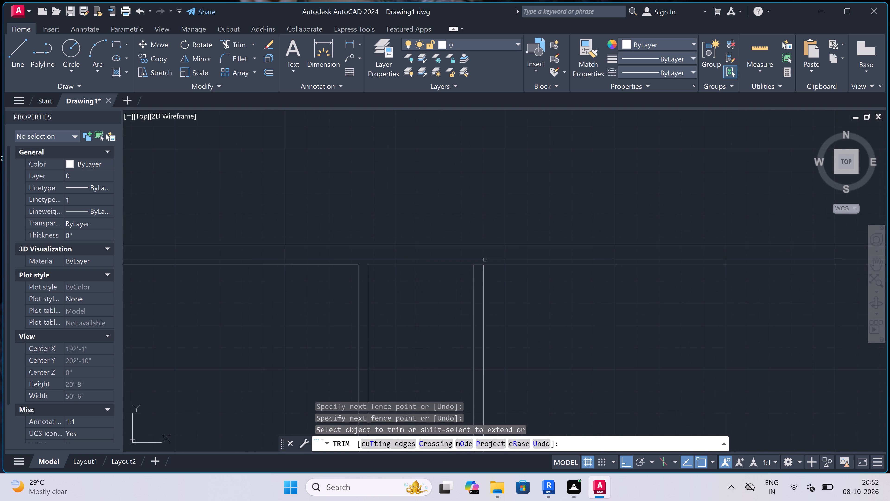
{"action": "scroll", "coordinate": [485, 260], "scroll_direction": "up", "scroll_amount": 1}
{"action": "left_click", "coordinate": [468, 279]}
{"action": "left_click", "coordinate": [467, 264]}
Trim the overlapping inner wall lines at the plan's top-right corner to clean up the exterior wall junction.
{"action": "scroll", "coordinate": [467, 264], "scroll_direction": "down", "scroll_amount": 3}
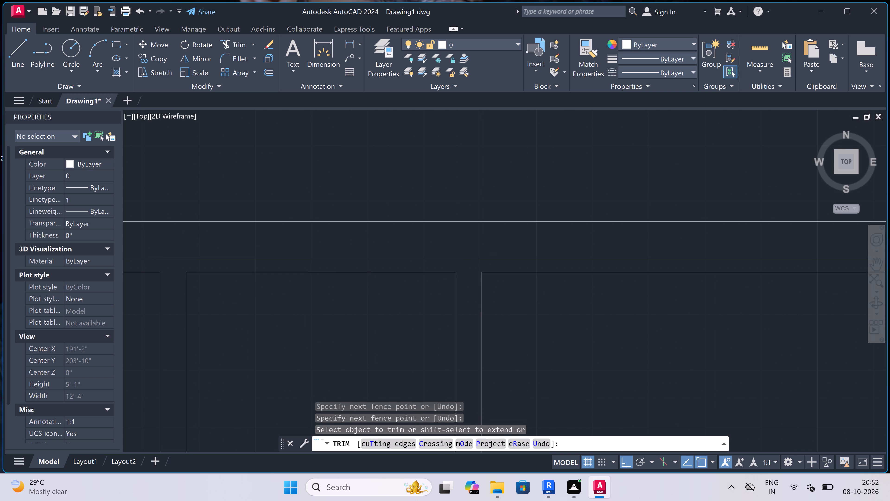
{"action": "scroll", "coordinate": [467, 264], "scroll_direction": "down", "scroll_amount": 2}
{"action": "scroll", "coordinate": [585, 262], "scroll_direction": "up", "scroll_amount": 2}
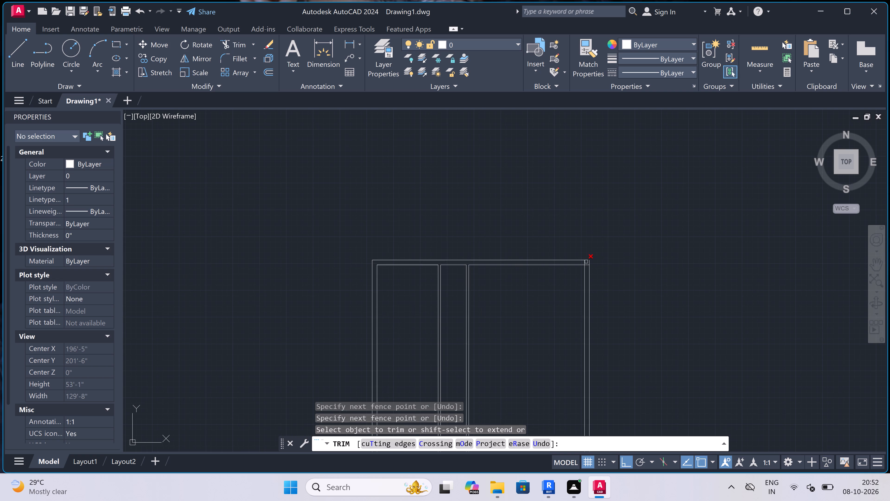
{"action": "scroll", "coordinate": [585, 262], "scroll_direction": "up", "scroll_amount": 2}
{"action": "left_click", "coordinate": [584, 261]}
{"action": "left_click", "coordinate": [601, 278]}
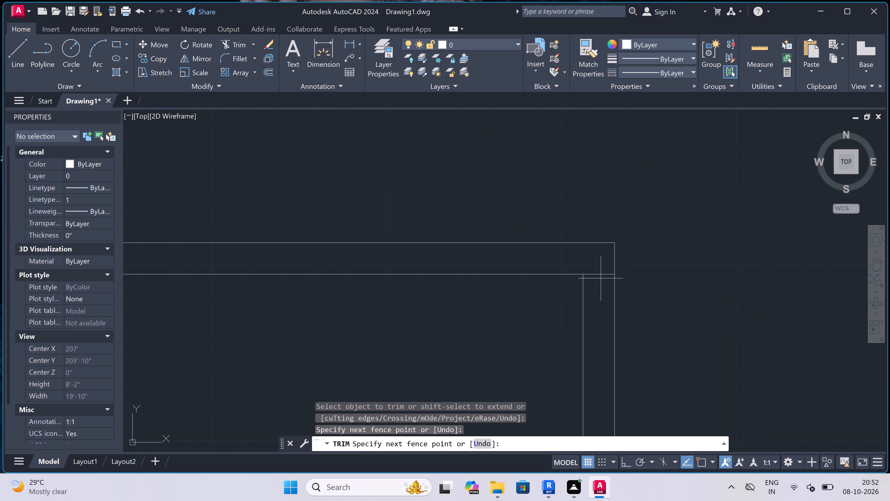
{"action": "left_click", "coordinate": [598, 264]}
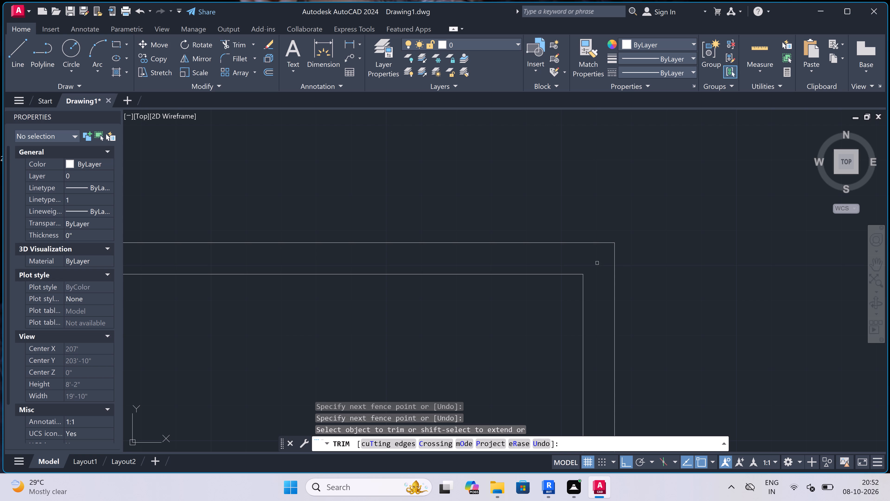
{"action": "key", "text": "Escape"}
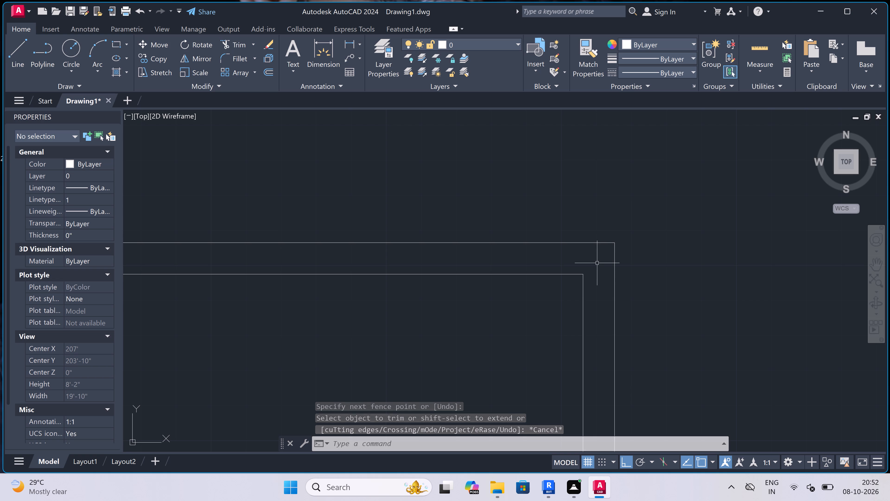
{"action": "key", "text": "Escape"}
{"action": "scroll", "coordinate": [597, 263], "scroll_direction": "down", "scroll_amount": 4}
{"action": "scroll", "coordinate": [512, 271], "scroll_direction": "up", "scroll_amount": 1}
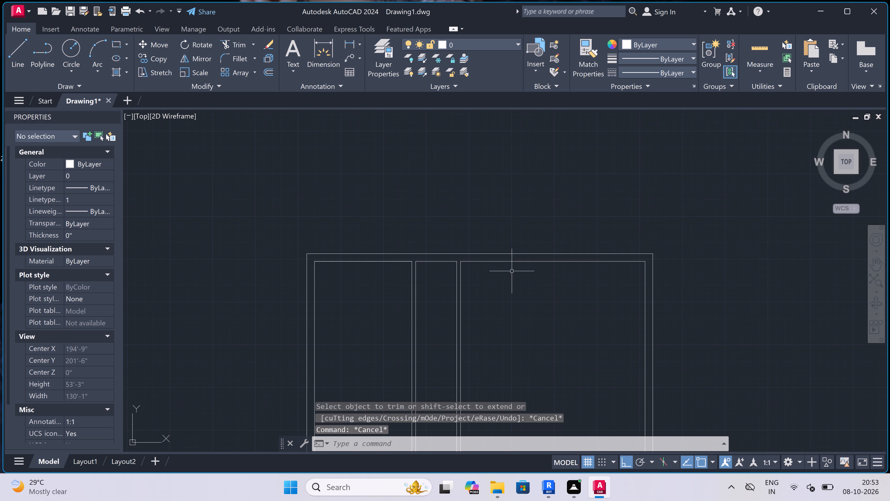
Offset the top wall's inner line 10'6" down in both the wide room and the outer room across the middle bay.
{"action": "key", "text": "o"}
{"action": "key", "text": "space"}
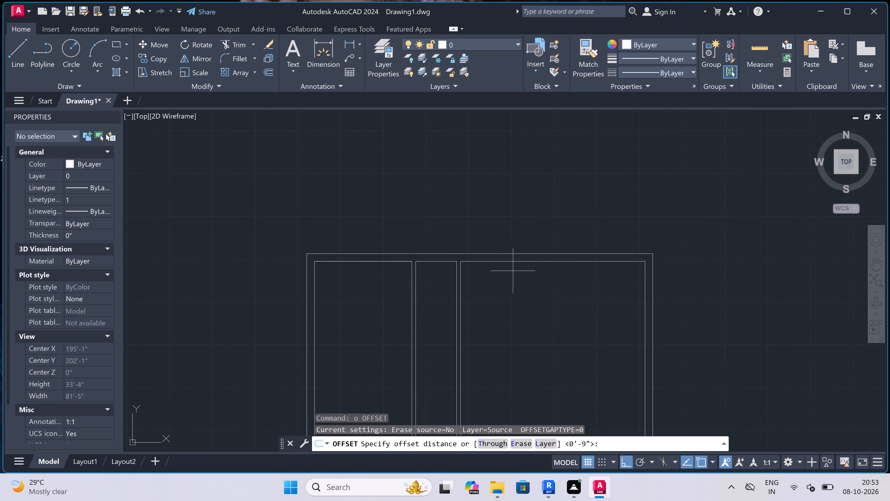
{"action": "left_click_drag", "start_coordinate": [512, 262], "coordinate": [516, 272]}
{"action": "type", "text": "10'6\""}
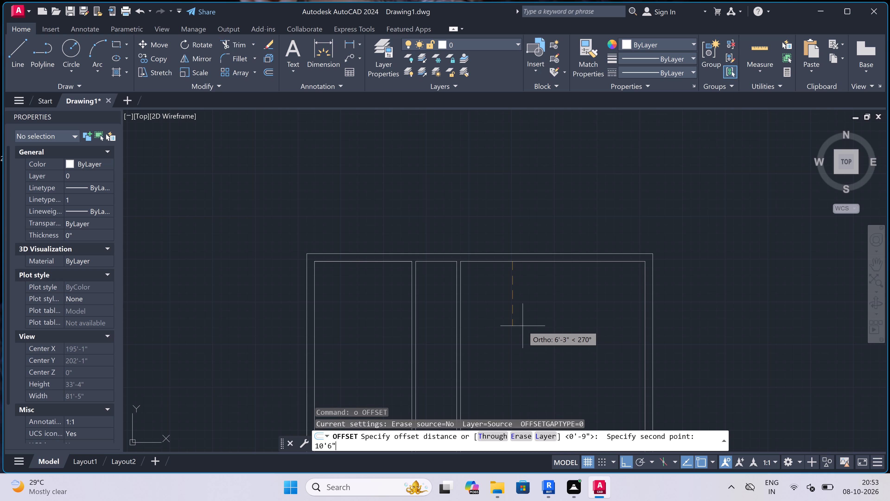
{"action": "key", "text": "space"}
{"action": "left_click_drag", "start_coordinate": [537, 261], "coordinate": [540, 267]}
{"action": "left_click", "coordinate": [541, 308]}
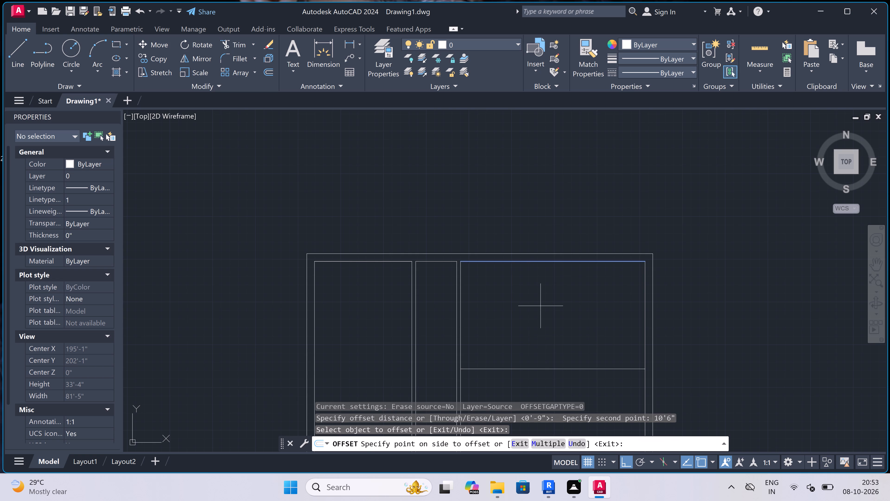
{"action": "left_click", "coordinate": [368, 262]}
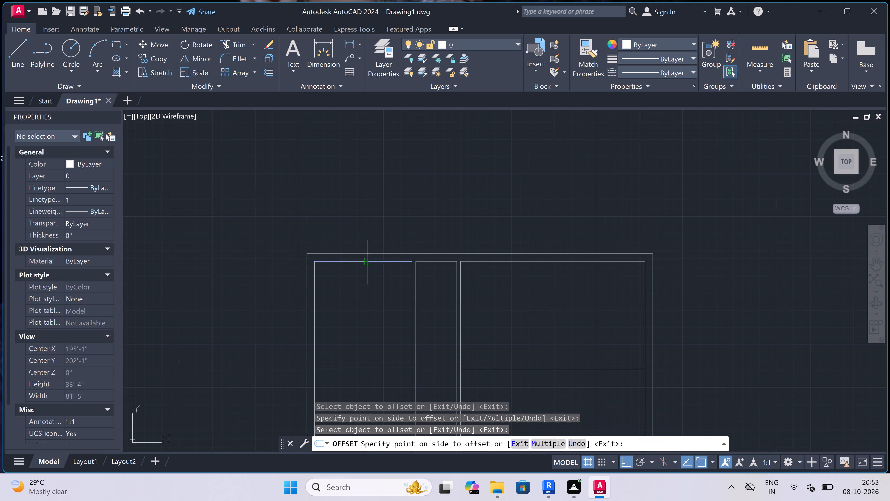
{"action": "left_click", "coordinate": [365, 317]}
{"action": "key", "text": "Escape"}
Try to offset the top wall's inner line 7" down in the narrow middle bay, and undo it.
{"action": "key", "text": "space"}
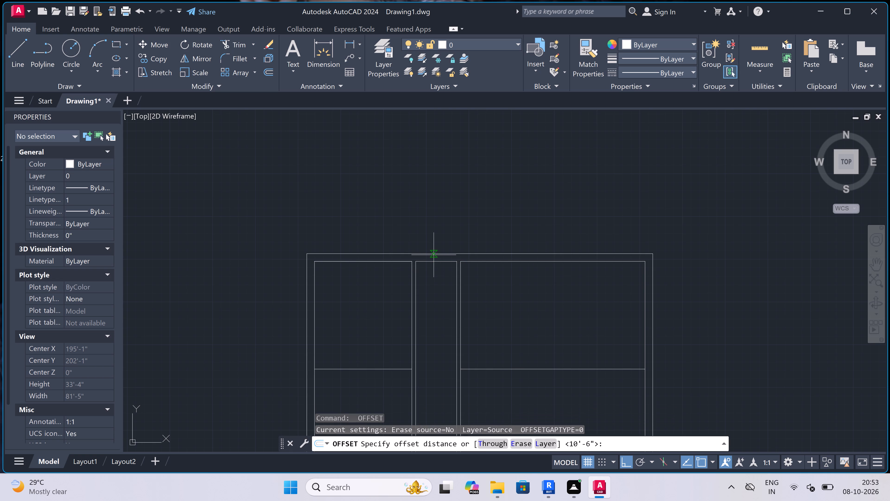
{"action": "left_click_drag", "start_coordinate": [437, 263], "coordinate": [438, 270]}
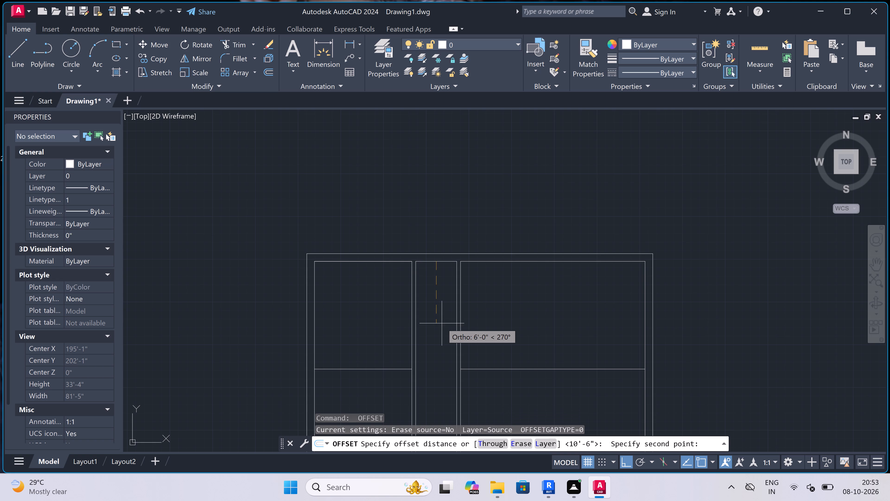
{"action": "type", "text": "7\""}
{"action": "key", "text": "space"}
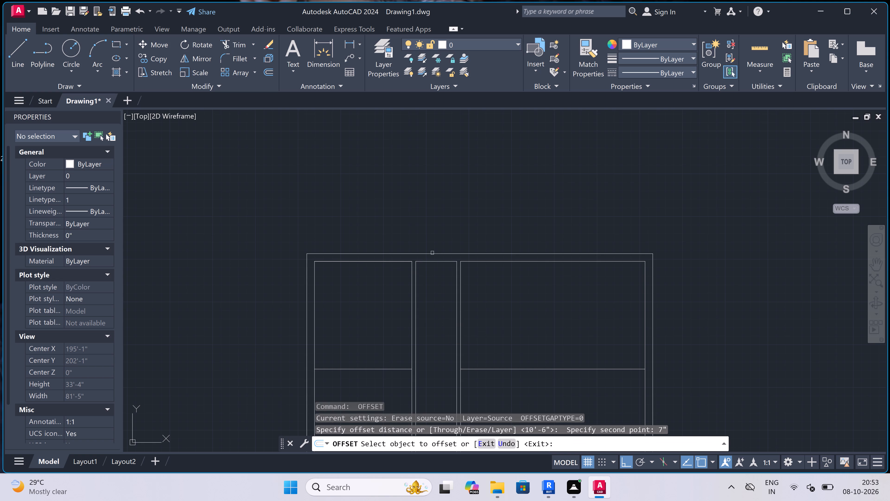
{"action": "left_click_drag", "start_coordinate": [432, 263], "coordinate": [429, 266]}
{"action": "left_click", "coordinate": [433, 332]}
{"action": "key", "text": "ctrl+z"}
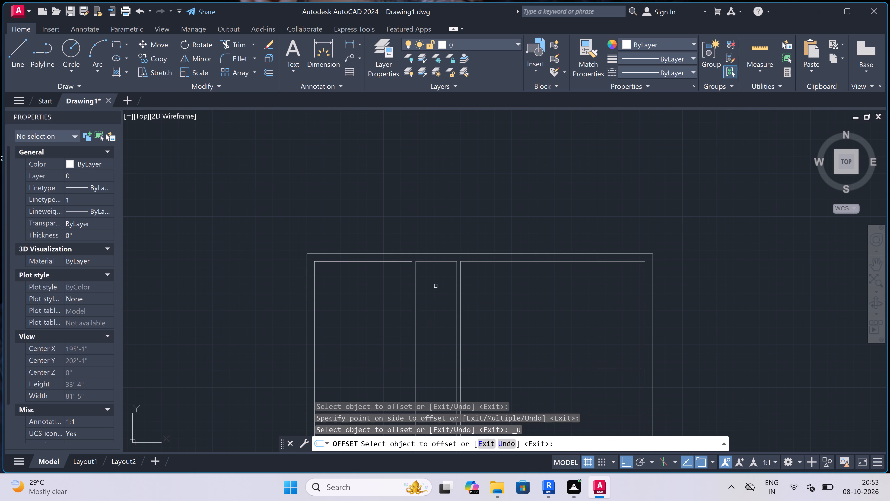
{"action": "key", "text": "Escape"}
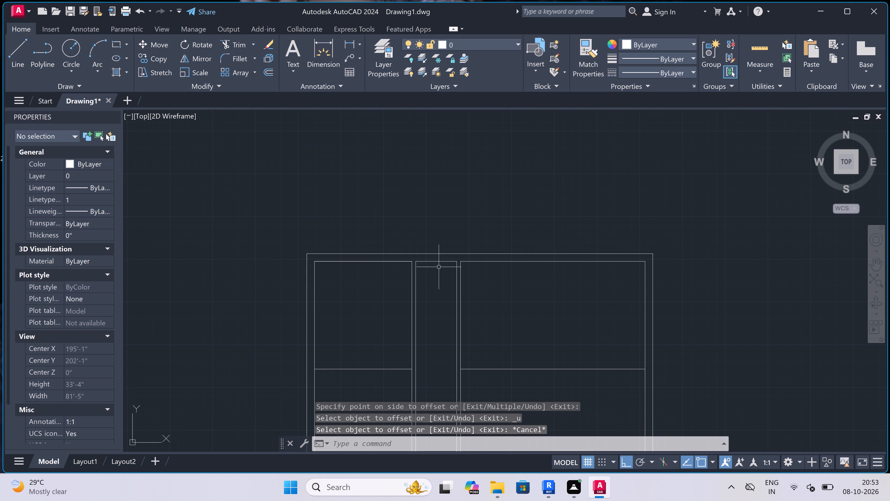
Offset the top wall's inner line 7' down in the narrow middle bay between the two vertical partitions.
{"action": "key", "text": "o"}
{"action": "key", "text": "space"}
{"action": "left_click", "coordinate": [439, 263]}
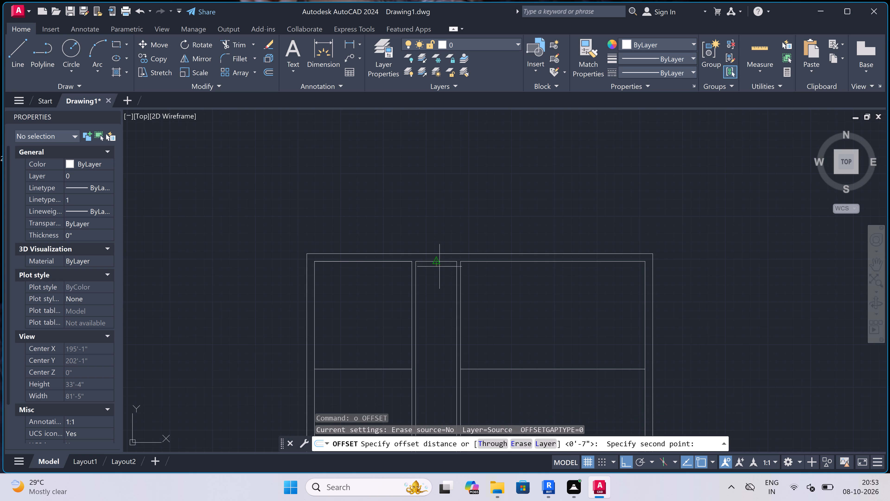
{"action": "type", "text": "7'"}
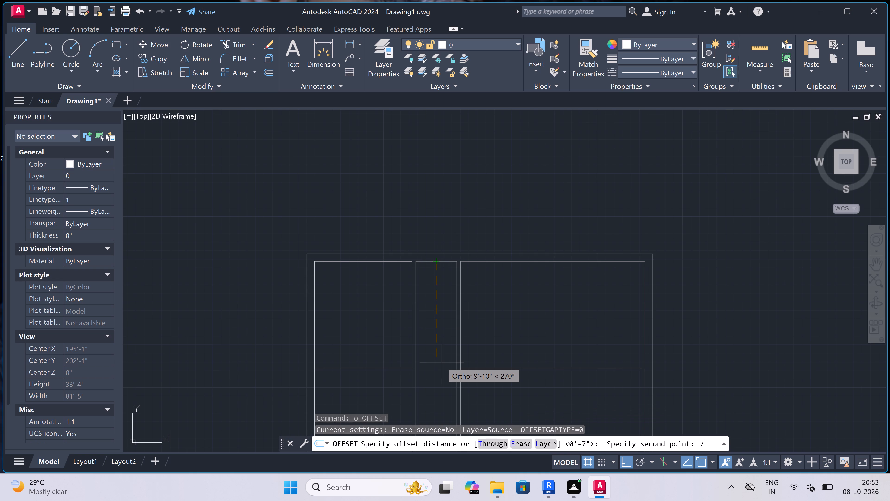
{"action": "key", "text": "space"}
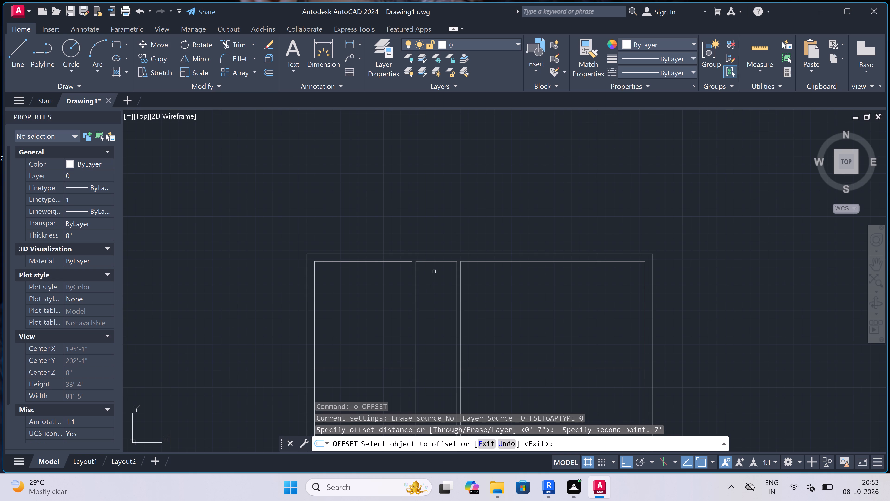
{"action": "left_click_drag", "start_coordinate": [434, 262], "coordinate": [435, 268]}
{"action": "left_click", "coordinate": [440, 330]}
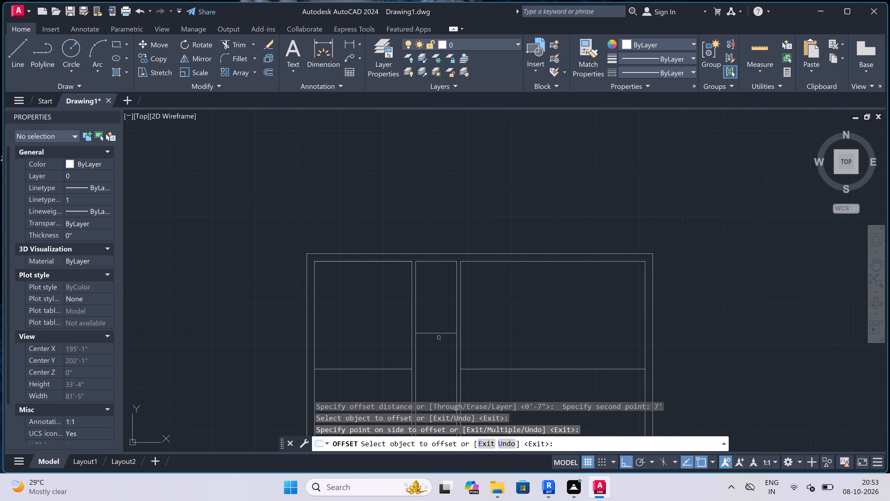
{"action": "scroll", "coordinate": [433, 348], "scroll_direction": "up", "scroll_amount": 3}
{"action": "key", "text": "Escape"}
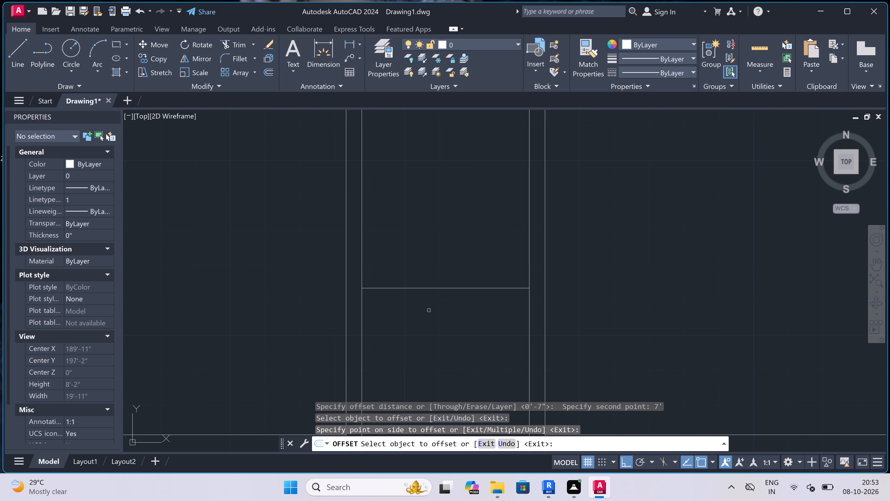
Offset the middle bay's new horizontal line 4.5" down to give that partition its thickness.
{"action": "scroll", "coordinate": [431, 276], "scroll_direction": "down", "scroll_amount": 4}
{"action": "scroll", "coordinate": [428, 290], "scroll_direction": "up", "scroll_amount": 3}
{"action": "scroll", "coordinate": [431, 265], "scroll_direction": "up", "scroll_amount": 1}
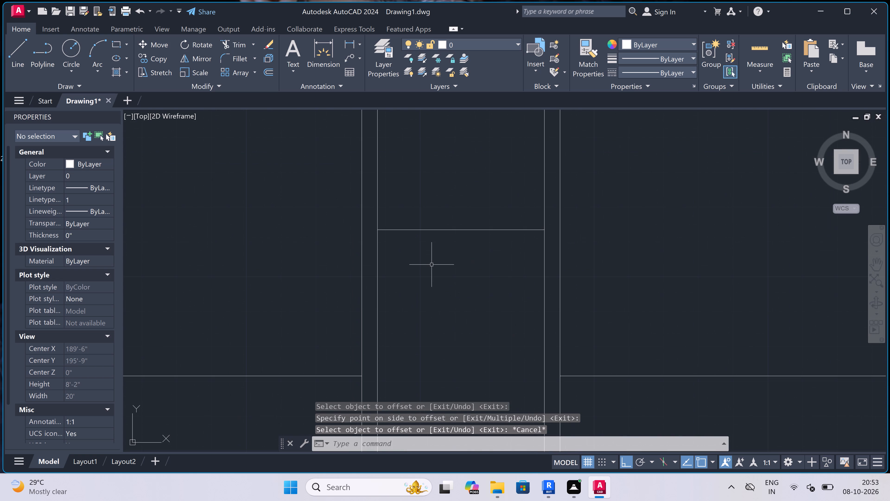
{"action": "key", "text": "o"}
{"action": "key", "text": "space"}
{"action": "left_click", "coordinate": [437, 232]}
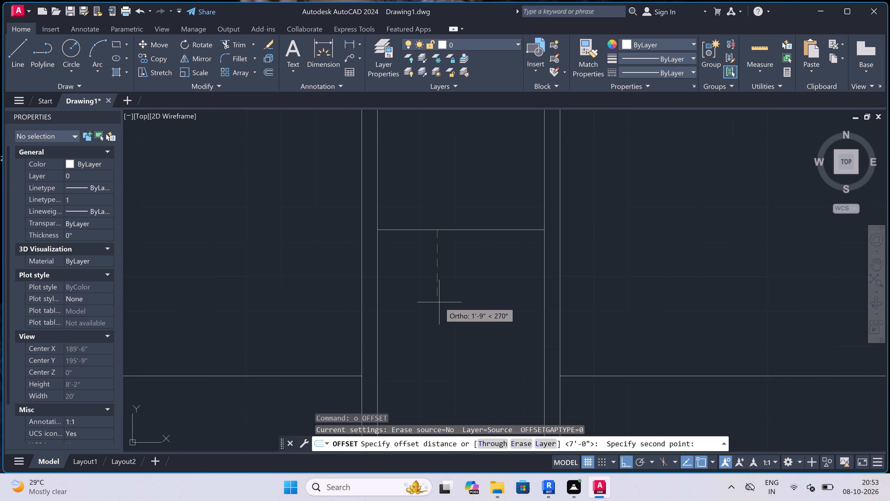
{"action": "type", "text": "4.5\""}
{"action": "key", "text": "space"}
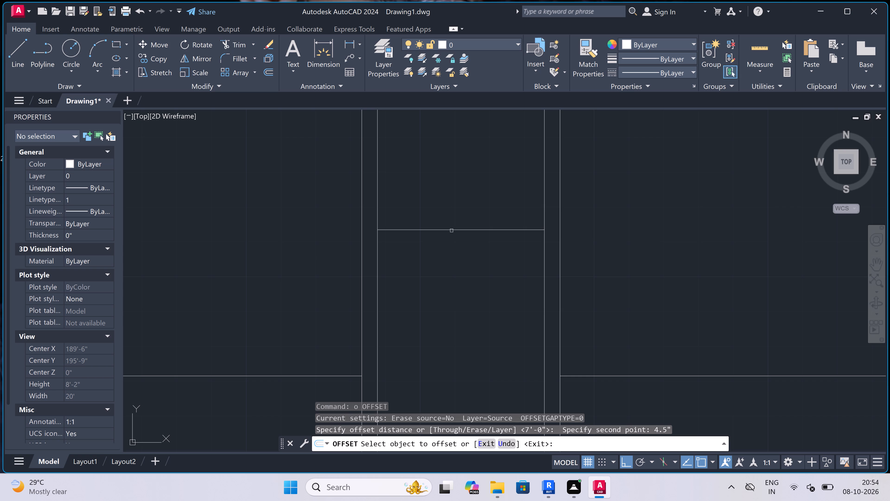
{"action": "left_click_drag", "start_coordinate": [451, 231], "coordinate": [451, 238]}
{"action": "left_click", "coordinate": [450, 292]}
{"action": "key", "text": "Escape"}
Offset the horizontal lines closing the left and right rooms 4.5" down to form their partition walls.
{"action": "scroll", "coordinate": [449, 292], "scroll_direction": "down", "scroll_amount": 2}
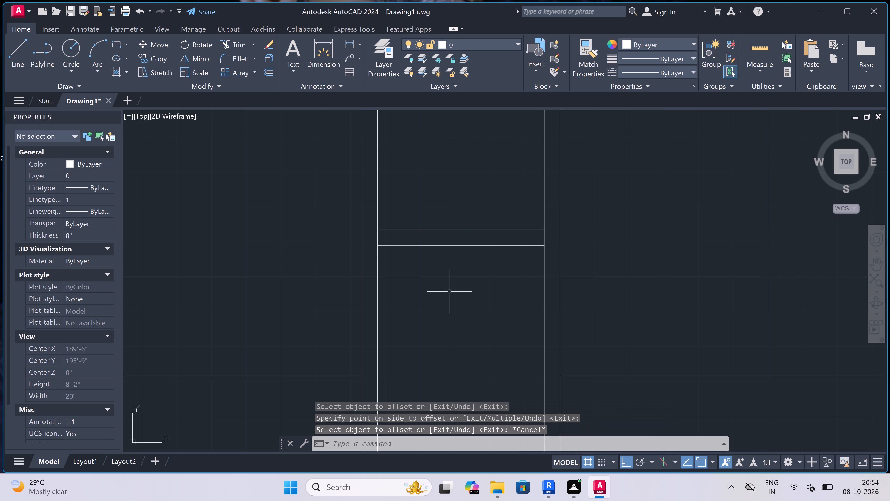
{"action": "scroll", "coordinate": [449, 292], "scroll_direction": "down", "scroll_amount": 1}
{"action": "key", "text": "o"}
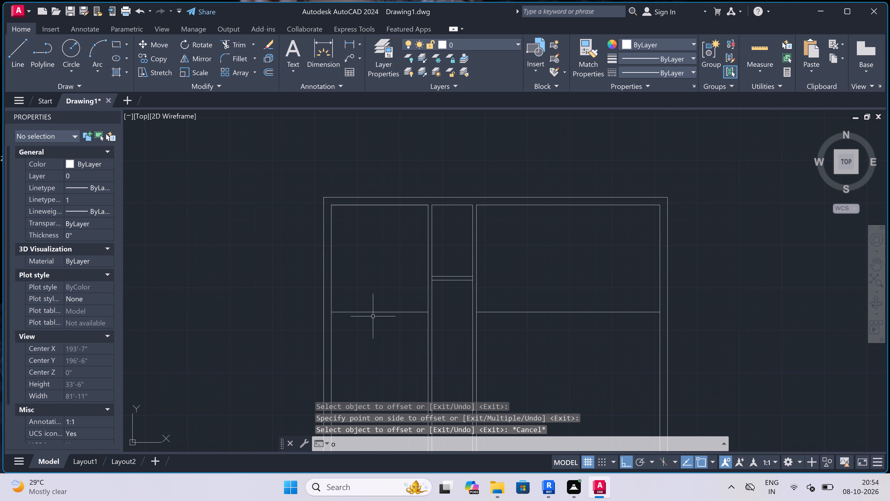
{"action": "key", "text": "space"}
{"action": "left_click", "coordinate": [382, 313]}
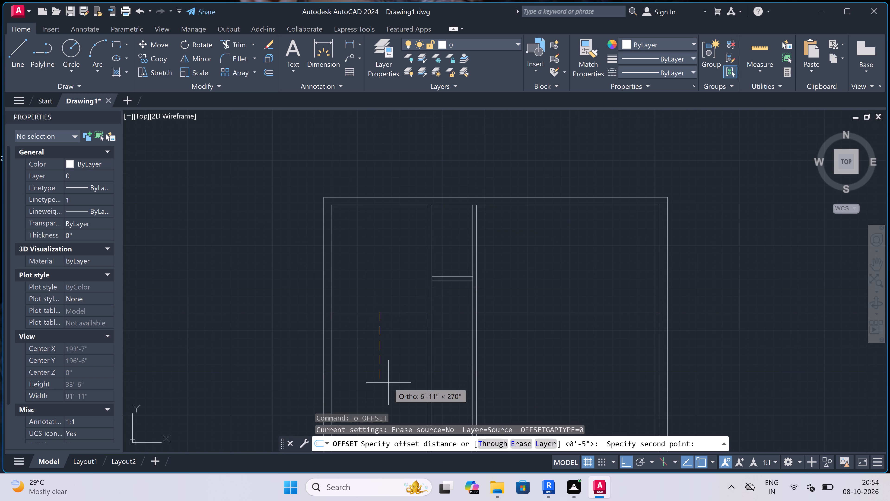
{"action": "type", "text": "4.5\""}
{"action": "key", "text": "space"}
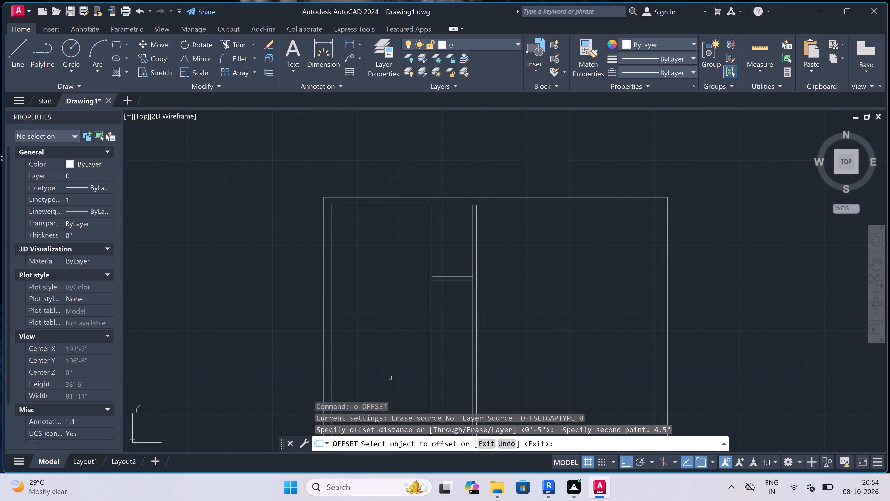
{"action": "left_click", "coordinate": [410, 313]}
{"action": "left_click", "coordinate": [410, 353]}
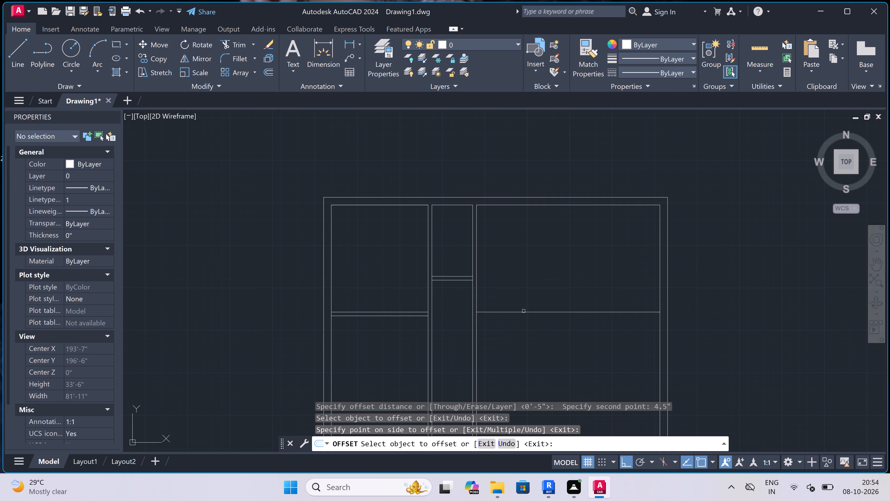
{"action": "left_click_drag", "start_coordinate": [524, 311], "coordinate": [524, 314]}
{"action": "left_click", "coordinate": [515, 348]}
{"action": "scroll", "coordinate": [369, 296], "scroll_direction": "up", "scroll_amount": 3}
{"action": "scroll", "coordinate": [372, 299], "scroll_direction": "down", "scroll_amount": 4}
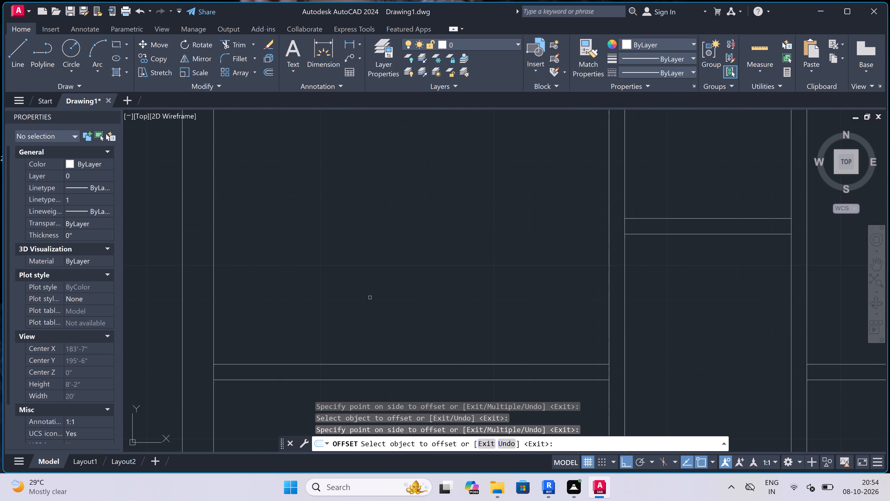
{"action": "scroll", "coordinate": [391, 299], "scroll_direction": "up", "scroll_amount": 3}
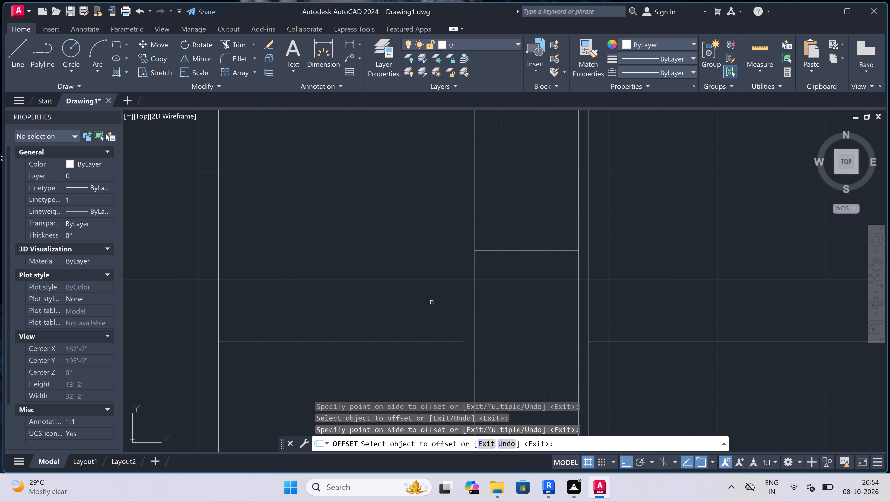
{"action": "key", "text": "Escape"}
Draw a door jamb line across the left vertical partition above the left room's bottom wall, continuing from its midpoint 2" up and 3' left.
{"action": "key", "text": "l"}
{"action": "key", "text": "space"}
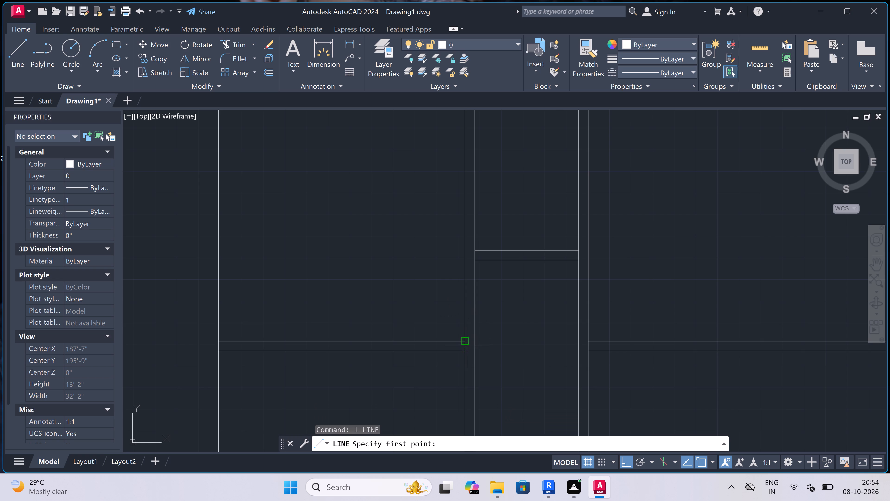
{"action": "scroll", "coordinate": [467, 346], "scroll_direction": "up", "scroll_amount": 2}
{"action": "left_click", "coordinate": [460, 317]}
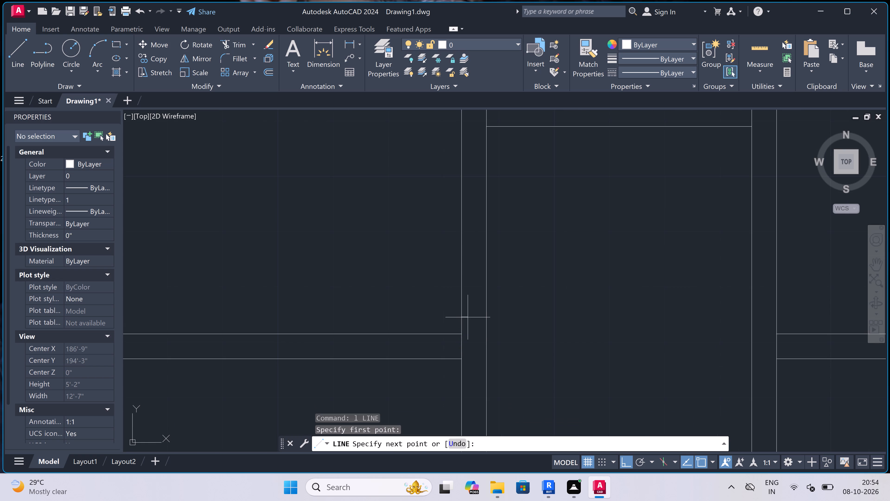
{"action": "left_click", "coordinate": [485, 319]}
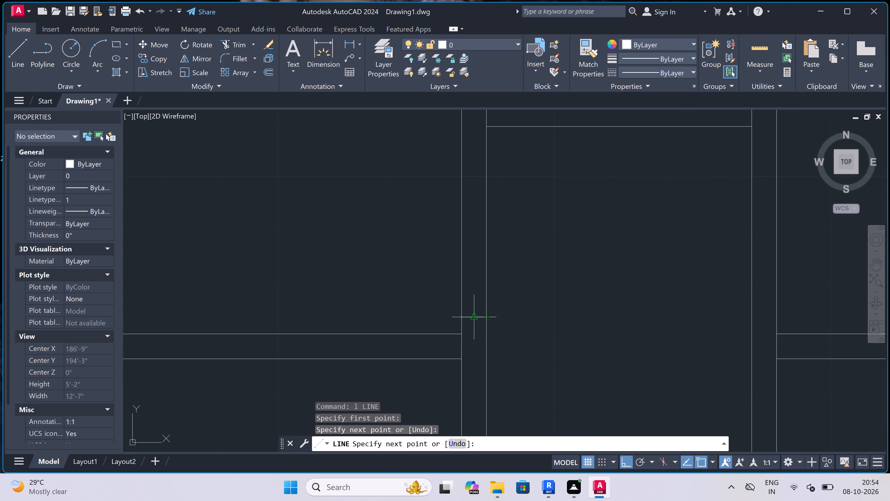
{"action": "left_click", "coordinate": [474, 318]}
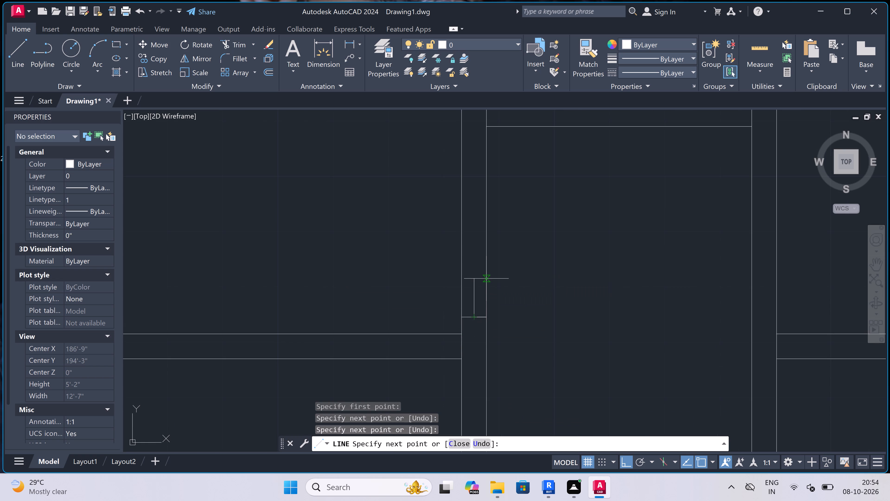
{"action": "type", "text": "2\""}
{"action": "key", "text": "space"}
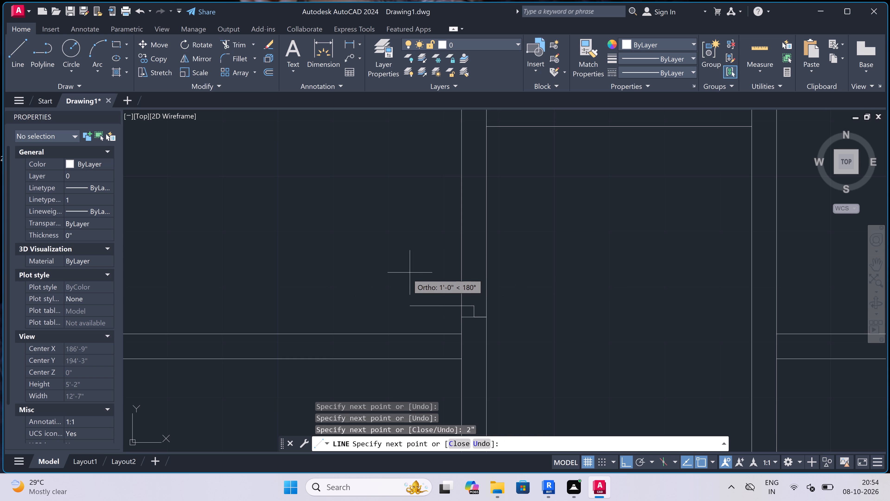
{"action": "type", "text": "3'"}
{"action": "key", "text": "space"}
{"action": "key", "text": "Escape"}
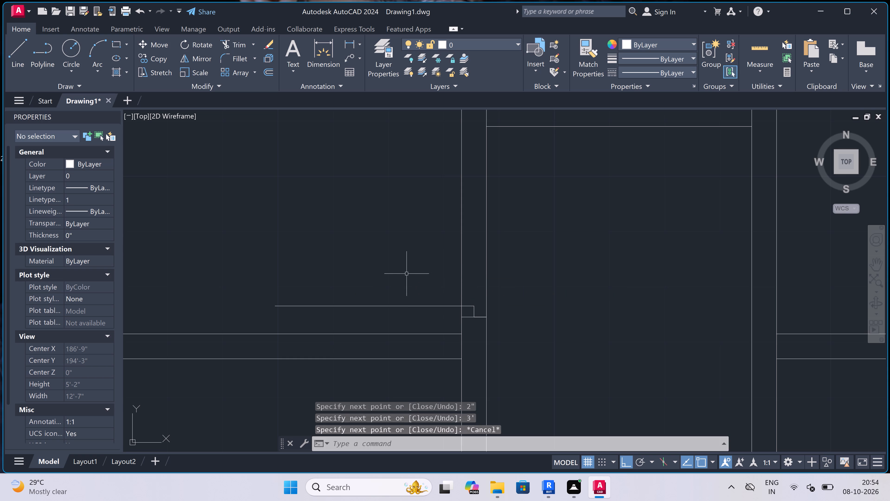
Draw the door's upper jamb line across the left vertical partition below the middle bay's partition, continuing from its midpoint 2" down.
{"action": "key", "text": "space"}
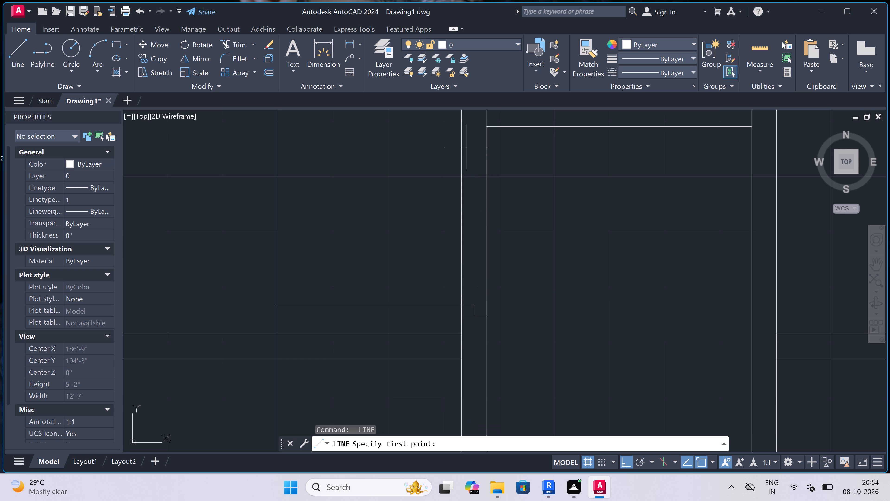
{"action": "left_click", "coordinate": [463, 145]}
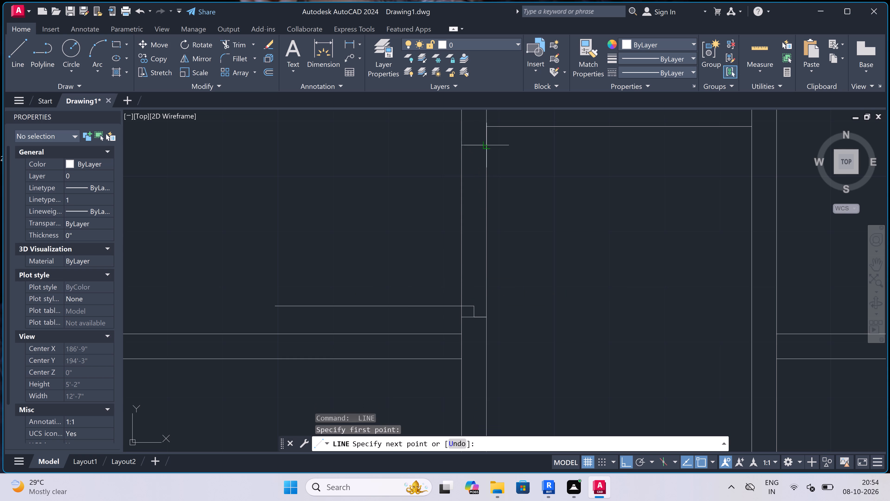
{"action": "left_click", "coordinate": [489, 142]}
{"action": "left_click", "coordinate": [472, 144]}
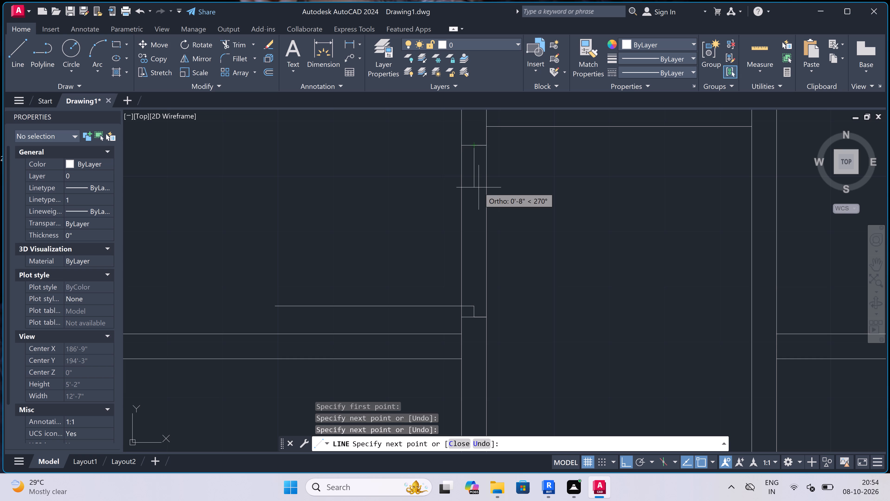
{"action": "type", "text": "2\""}
{"action": "key", "text": "space"}
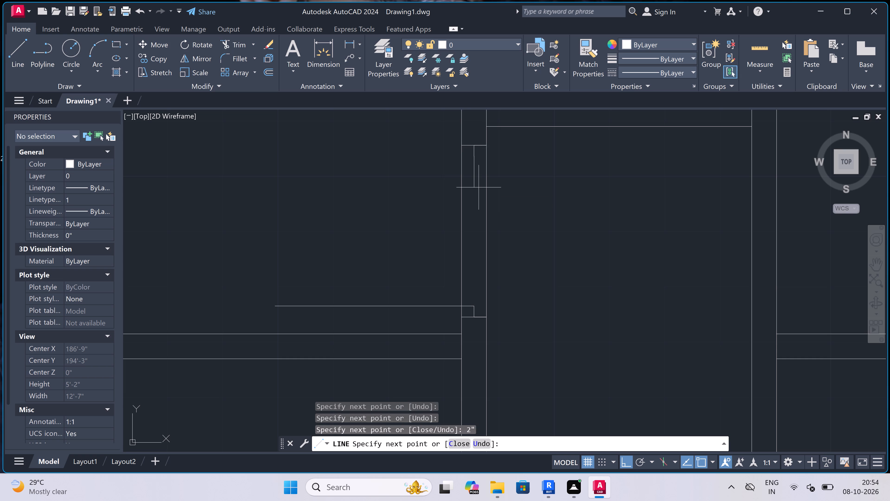
{"action": "key", "text": "Escape"}
Draw the door swing with a Start, End, Direction arc from the leaf's free end to the upper jamb stub, starting vertically upward.
{"action": "left_click", "coordinate": [93, 64]}
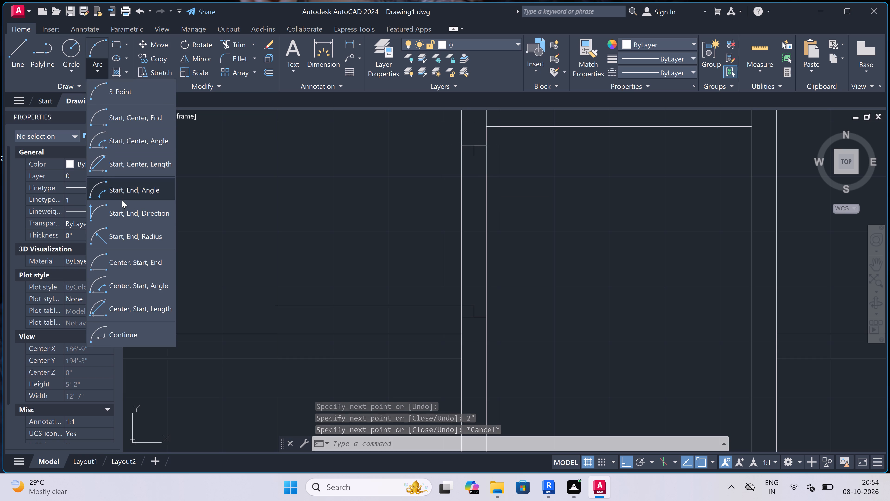
{"action": "left_click", "coordinate": [124, 209]}
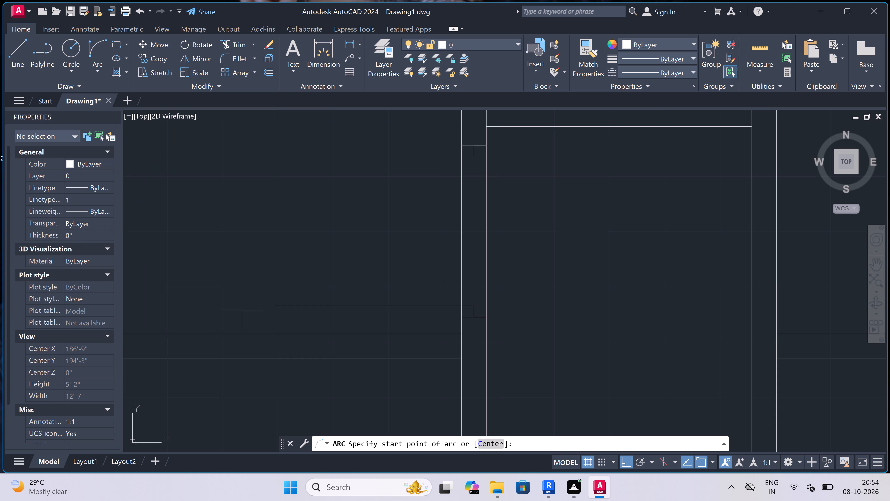
{"action": "left_click", "coordinate": [270, 304]}
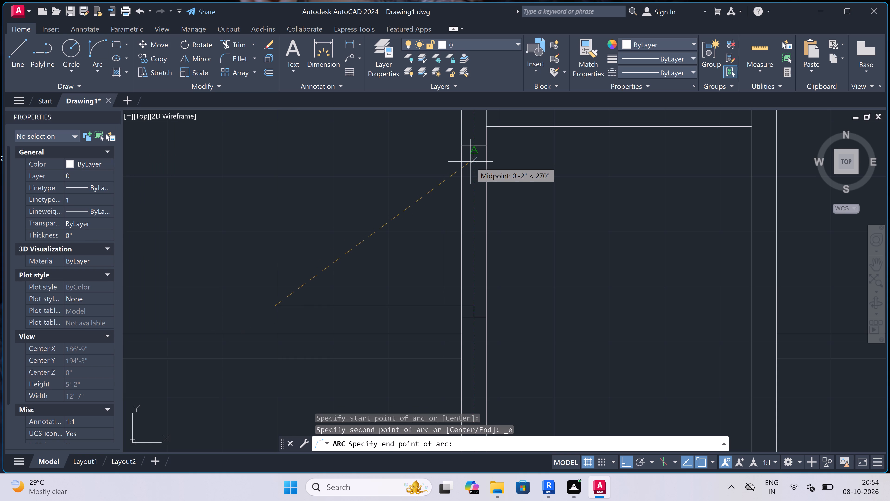
{"action": "left_click", "coordinate": [474, 157]}
{"action": "left_click", "coordinate": [289, 160]}
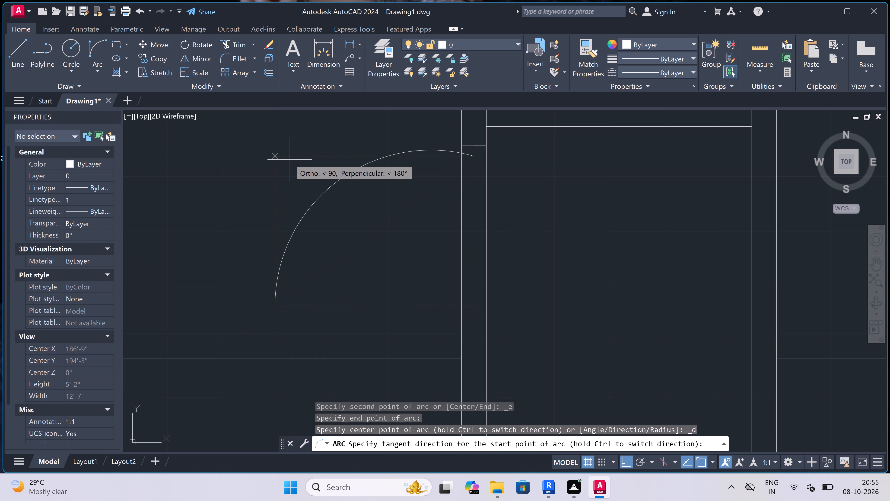
Trim both lines of the left vertical partition between the two jambs to open the doorway.
{"action": "type", "text": "tr"}
{"action": "key", "text": "space"}
{"action": "left_click", "coordinate": [394, 241]}
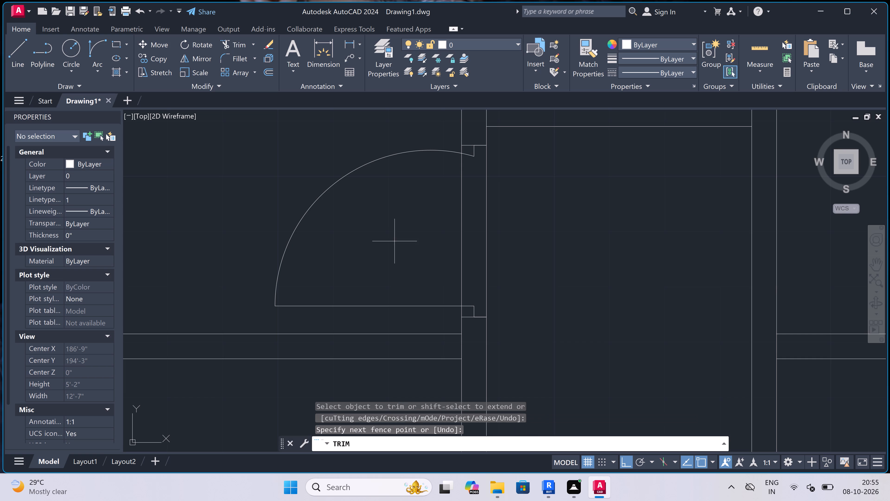
{"action": "left_click", "coordinate": [614, 222]}
Trim the left vertical partition's room-side line where the left room's bottom partition wall meets it, below the door.
{"action": "scroll", "coordinate": [516, 258], "scroll_direction": "down", "scroll_amount": 4}
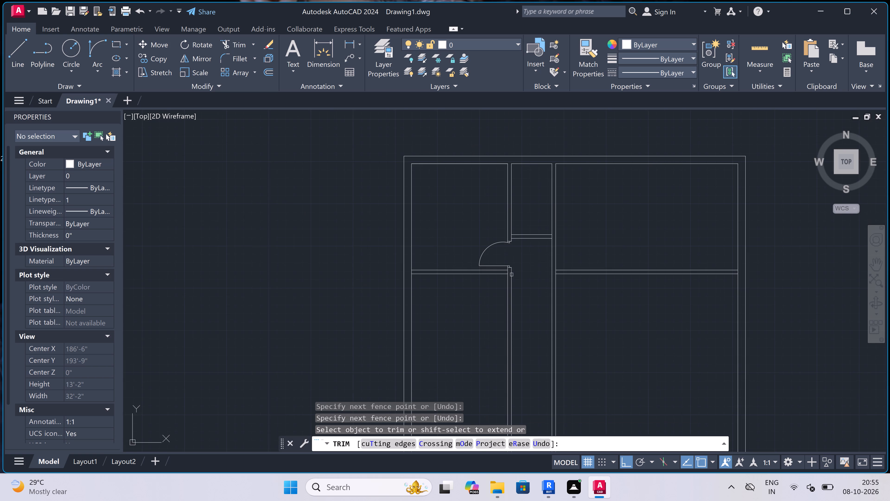
{"action": "scroll", "coordinate": [511, 276], "scroll_direction": "up", "scroll_amount": 3}
{"action": "scroll", "coordinate": [485, 265], "scroll_direction": "up", "scroll_amount": 3}
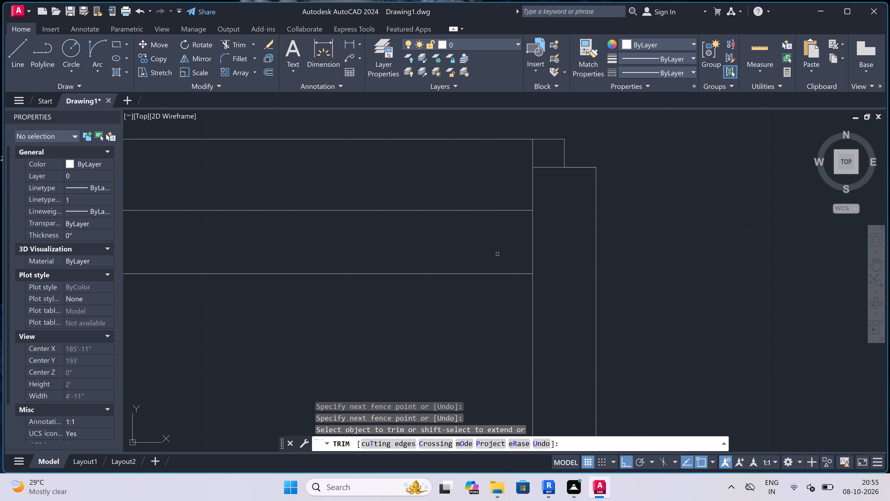
{"action": "left_click", "coordinate": [498, 254]}
{"action": "left_click", "coordinate": [556, 228]}
{"action": "scroll", "coordinate": [521, 221], "scroll_direction": "down", "scroll_amount": 6}
{"action": "scroll", "coordinate": [521, 221], "scroll_direction": "up", "scroll_amount": 3}
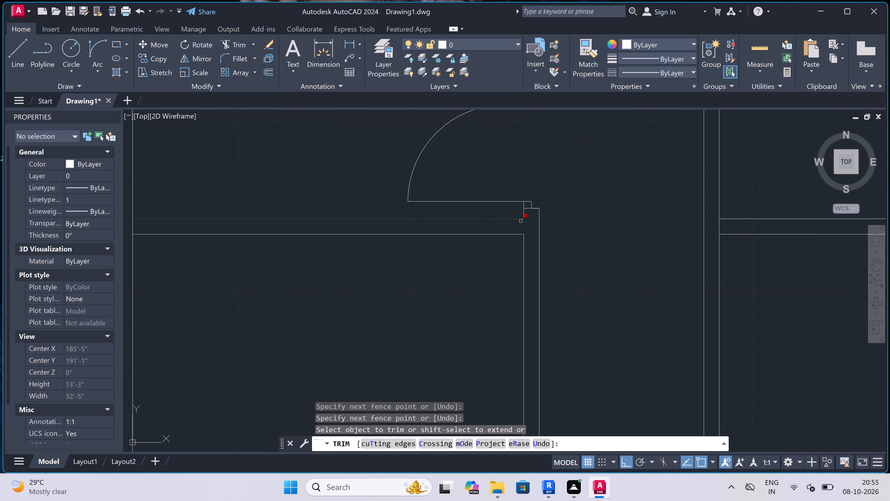
{"action": "scroll", "coordinate": [521, 221], "scroll_direction": "up", "scroll_amount": 1}
{"action": "key", "text": "Escape"}
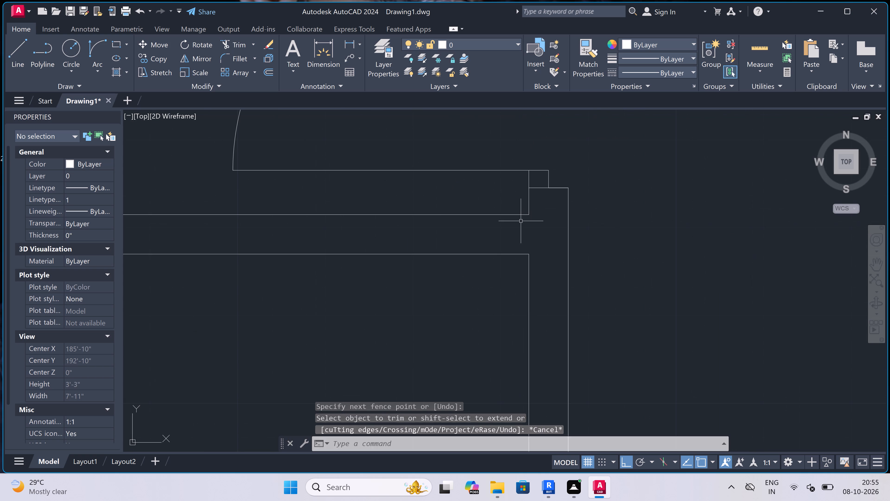
Extend the lower line of the left room's bottom partition wall to the far line of the left vertical partition.
{"action": "type", "text": "ex"}
{"action": "key", "text": "space"}
{"action": "left_click", "coordinate": [522, 236]}
{"action": "left_click", "coordinate": [503, 306]}
{"action": "scroll", "coordinate": [496, 267], "scroll_direction": "down", "scroll_amount": 3}
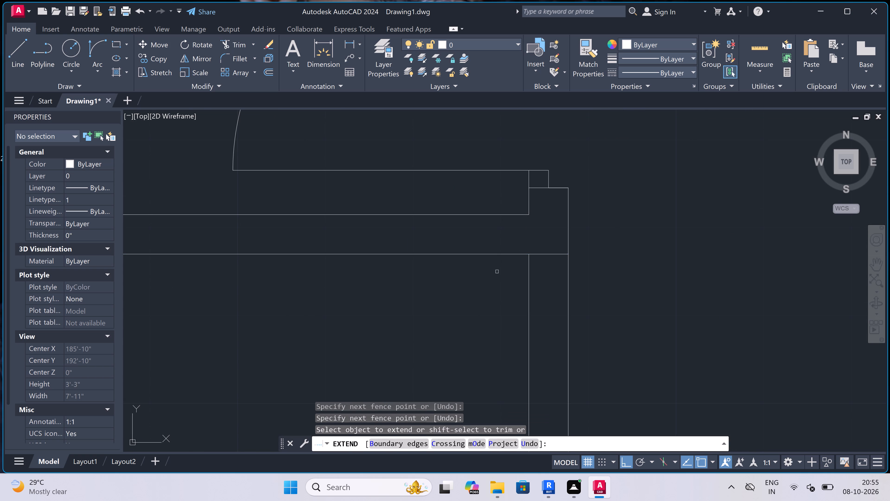
{"action": "scroll", "coordinate": [496, 267], "scroll_direction": "down", "scroll_amount": 2}
{"action": "key", "text": "Escape"}
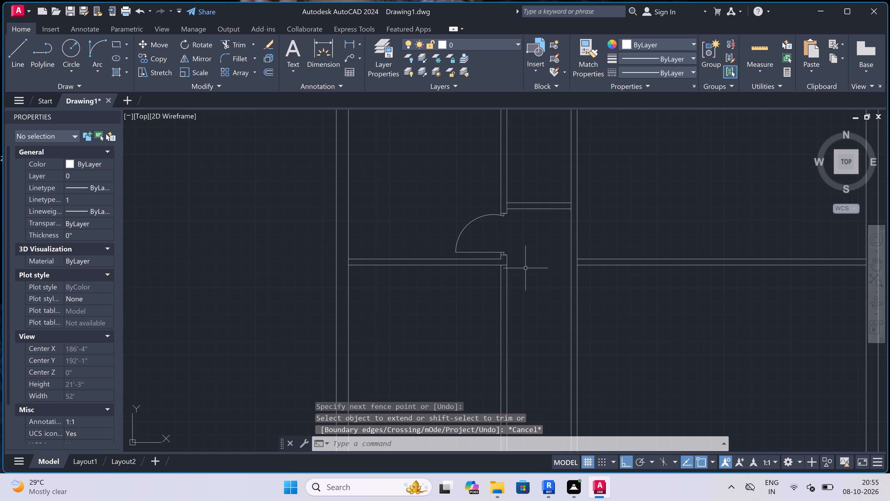
Draw lines from where the right room's bottom partition meets the right exterior wall, running 3' left along its lower line and 6'8" down.
{"action": "scroll", "coordinate": [542, 256], "scroll_direction": "down", "scroll_amount": 3}
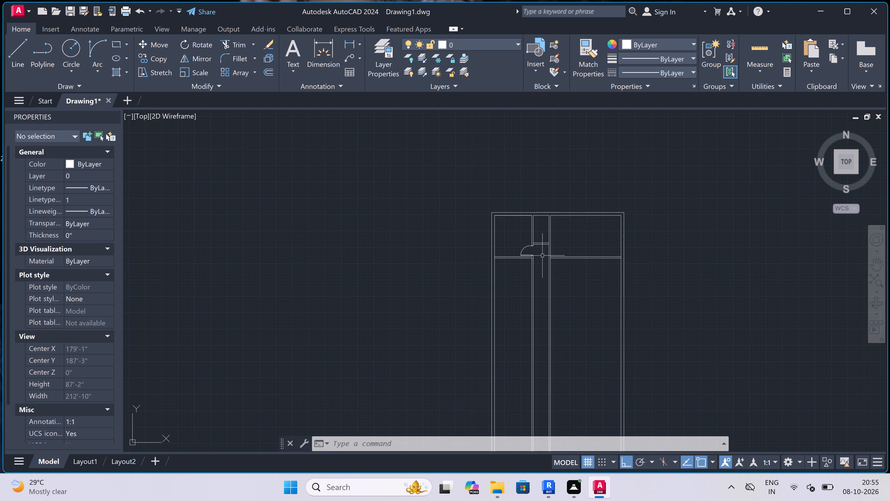
{"action": "scroll", "coordinate": [542, 256], "scroll_direction": "down", "scroll_amount": 2}
{"action": "scroll", "coordinate": [561, 256], "scroll_direction": "up", "scroll_amount": 4}
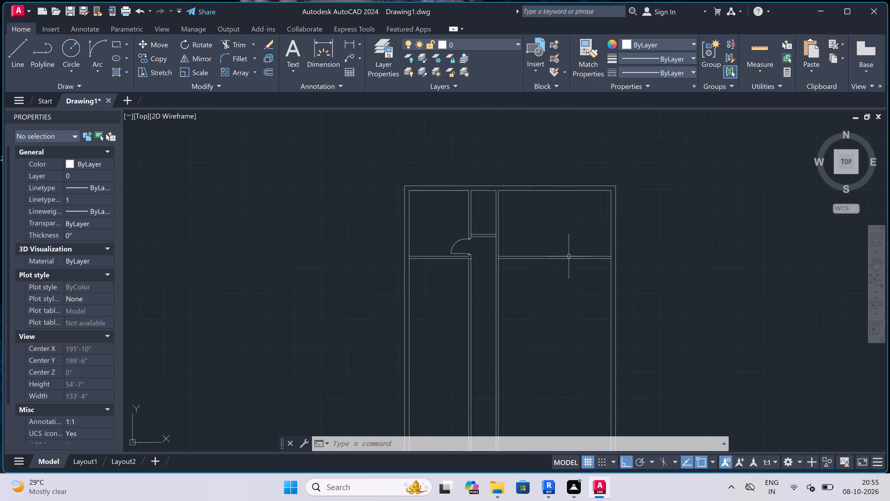
{"action": "scroll", "coordinate": [592, 258], "scroll_direction": "up", "scroll_amount": 3}
{"action": "key", "text": "l"}
{"action": "key", "text": "space"}
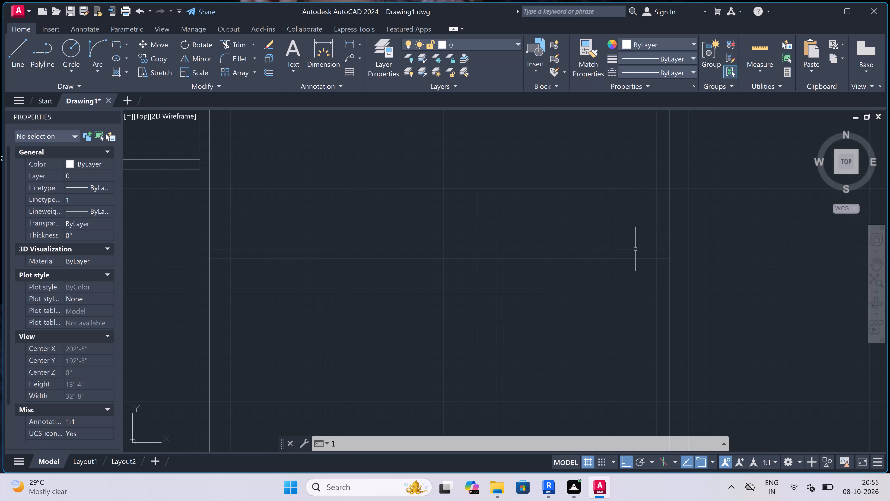
{"action": "left_click", "coordinate": [672, 256]}
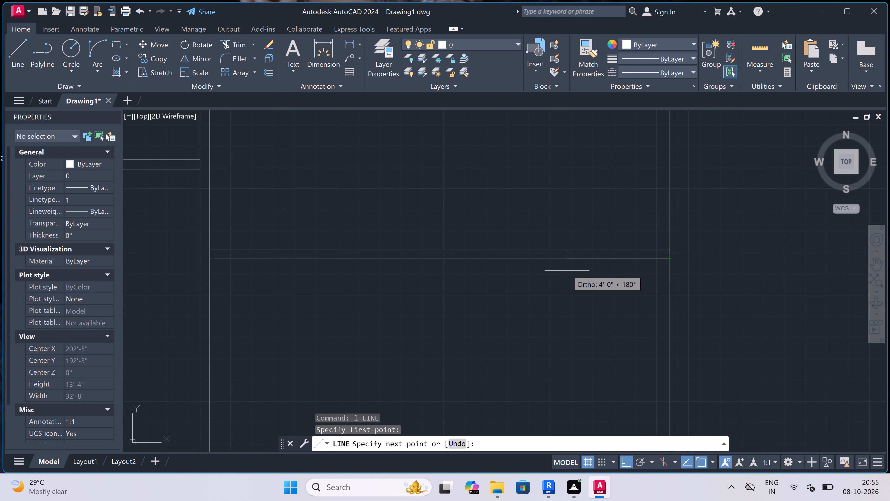
{"action": "type", "text": "3'"}
{"action": "key", "text": "space"}
{"action": "scroll", "coordinate": [567, 270], "scroll_direction": "down", "scroll_amount": 3}
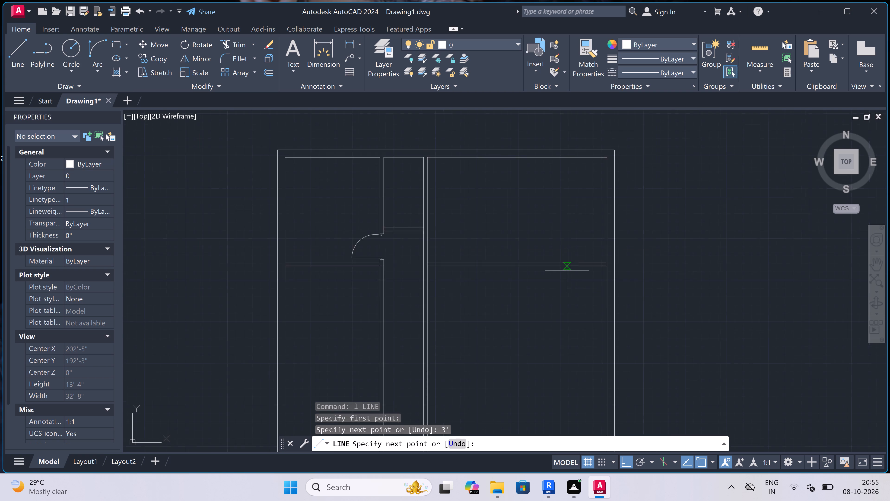
{"action": "scroll", "coordinate": [560, 327], "scroll_direction": "up", "scroll_amount": 2}
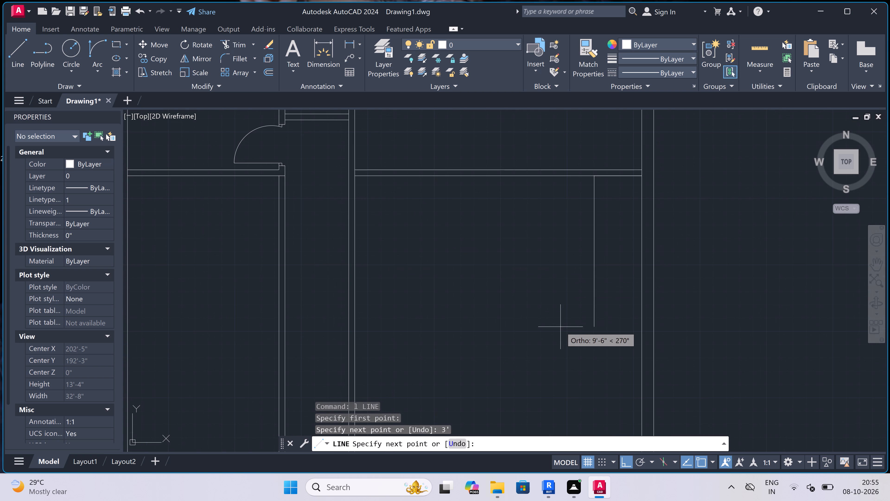
{"action": "type", "text": "6'8\""}
{"action": "key", "text": "space"}
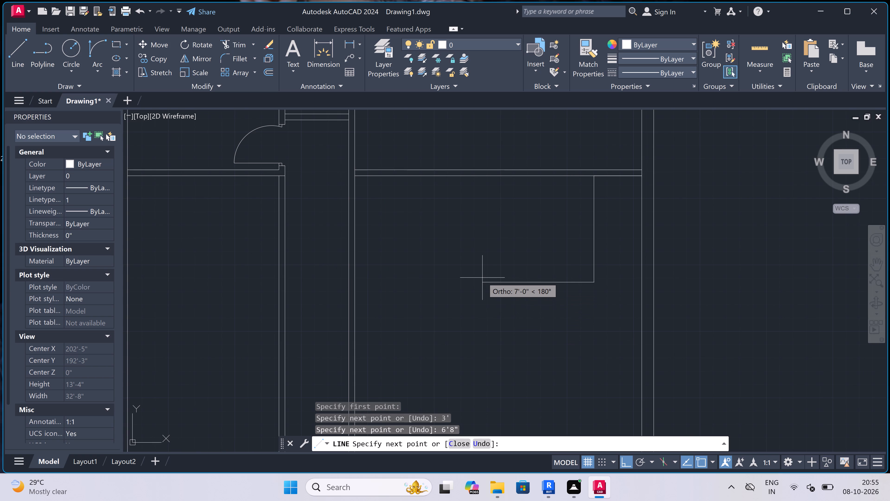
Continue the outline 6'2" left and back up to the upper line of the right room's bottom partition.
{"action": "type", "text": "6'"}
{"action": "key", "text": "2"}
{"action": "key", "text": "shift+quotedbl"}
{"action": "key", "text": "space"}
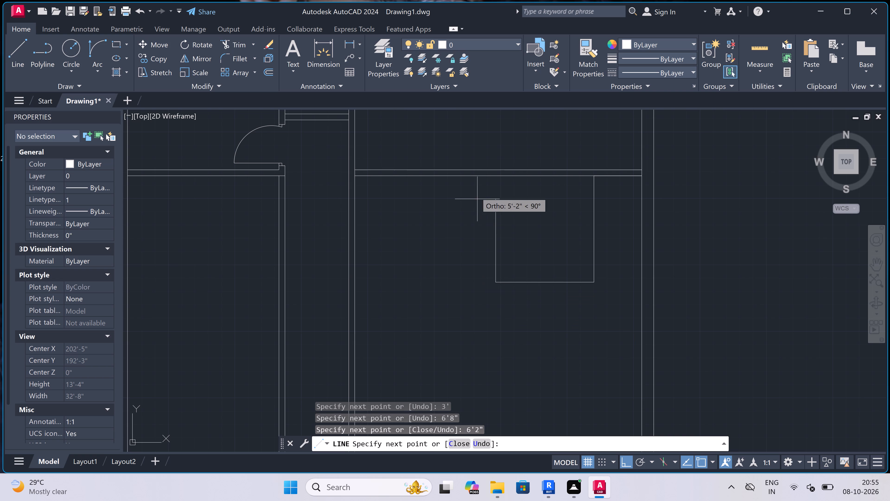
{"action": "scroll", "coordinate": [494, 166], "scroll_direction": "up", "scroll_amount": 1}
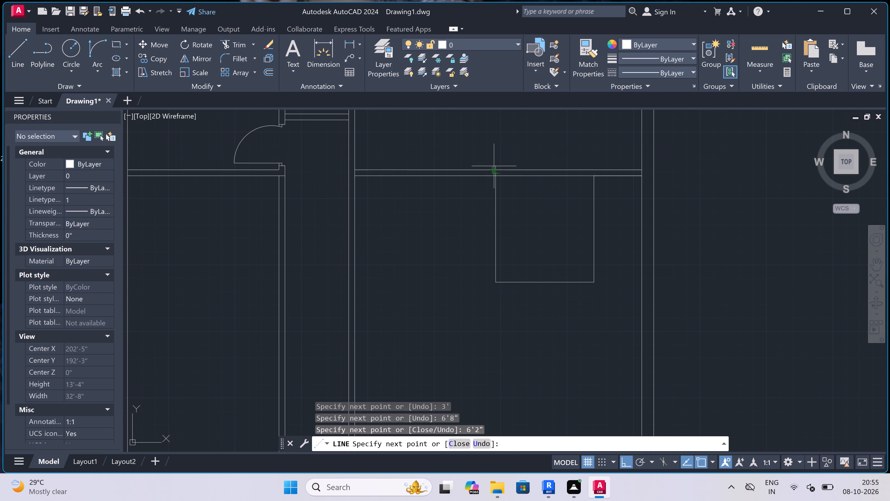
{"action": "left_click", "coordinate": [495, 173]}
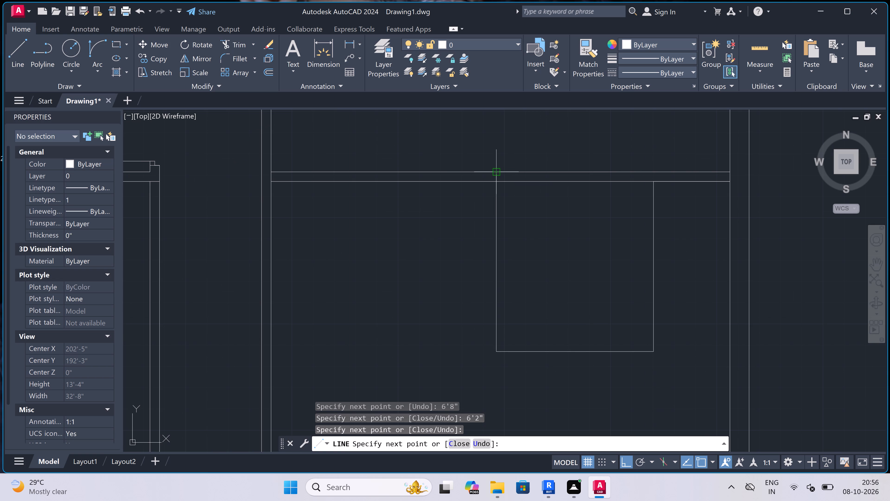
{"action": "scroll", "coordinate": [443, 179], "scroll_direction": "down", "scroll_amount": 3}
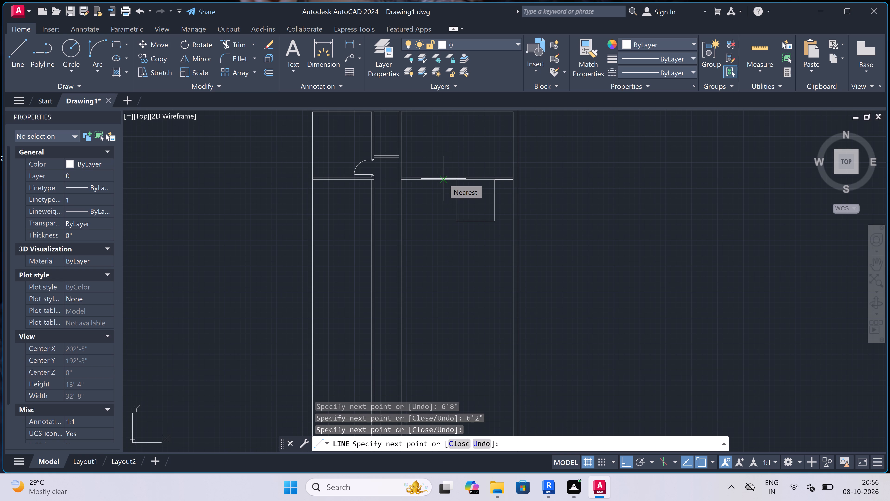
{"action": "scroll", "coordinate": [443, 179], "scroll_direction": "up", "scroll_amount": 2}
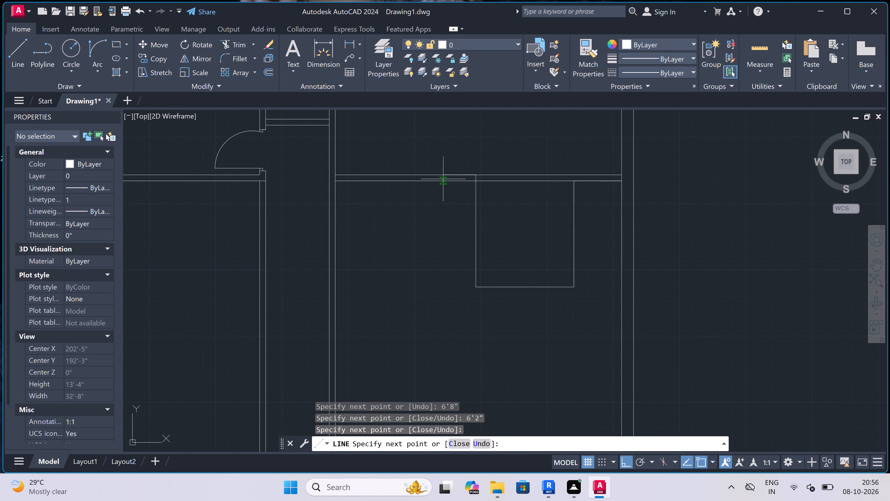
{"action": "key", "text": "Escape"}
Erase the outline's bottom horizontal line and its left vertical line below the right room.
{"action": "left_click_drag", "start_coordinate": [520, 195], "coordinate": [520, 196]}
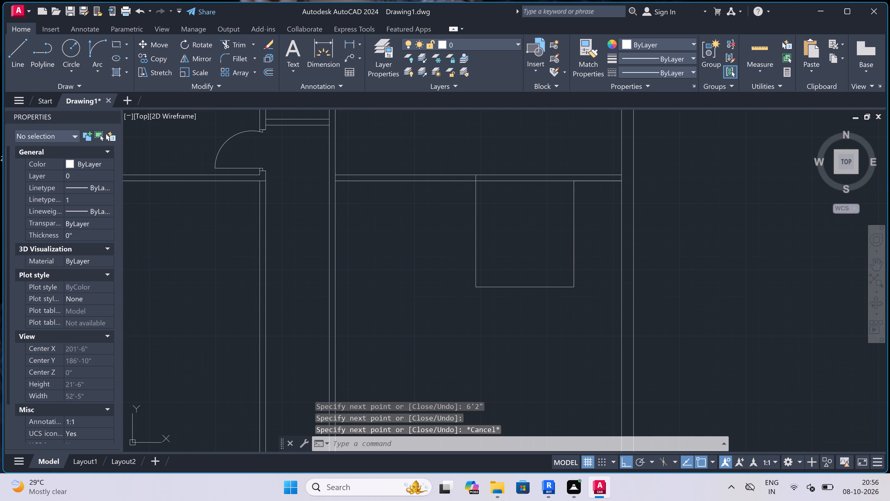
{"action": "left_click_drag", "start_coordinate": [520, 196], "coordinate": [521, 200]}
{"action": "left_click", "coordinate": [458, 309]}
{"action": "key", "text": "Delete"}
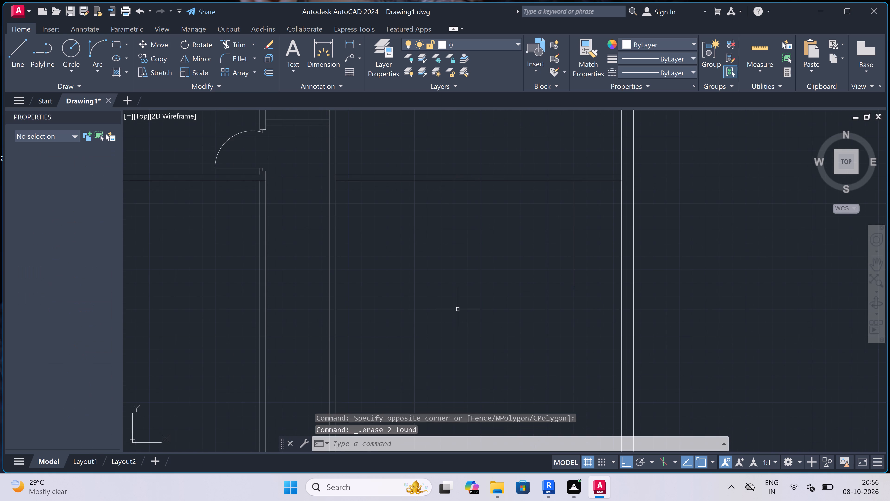
Draw lines from the top end of the vertical line below the right room, running 9" left and 6'8" down.
{"action": "key", "text": "l"}
{"action": "key", "text": "space"}
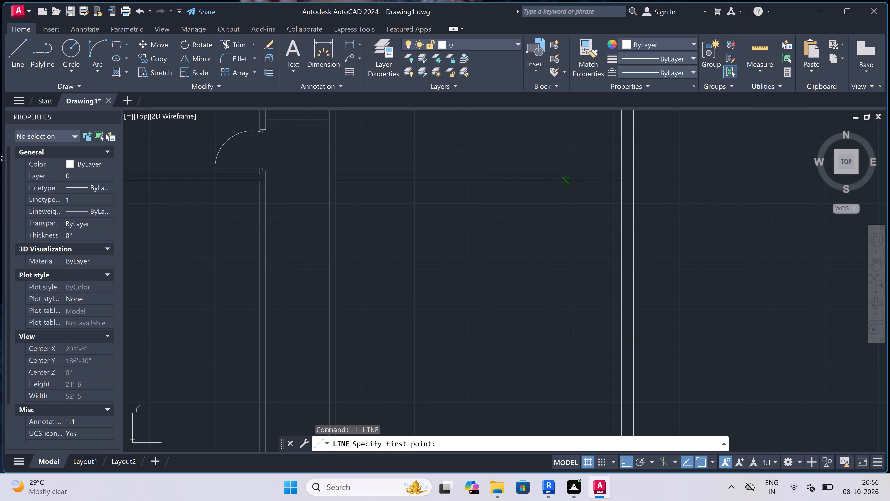
{"action": "left_click", "coordinate": [574, 181]}
{"action": "scroll", "coordinate": [575, 172], "scroll_direction": "up", "scroll_amount": 1}
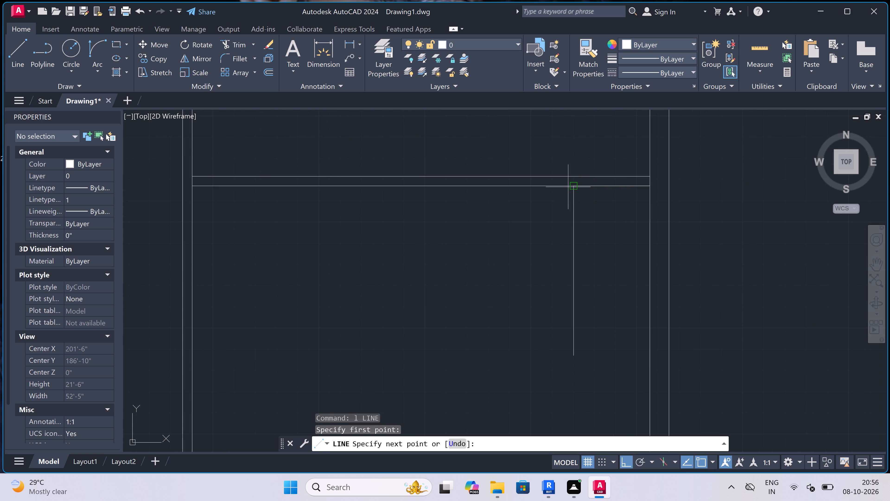
{"action": "type", "text": "9\""}
{"action": "key", "text": "space"}
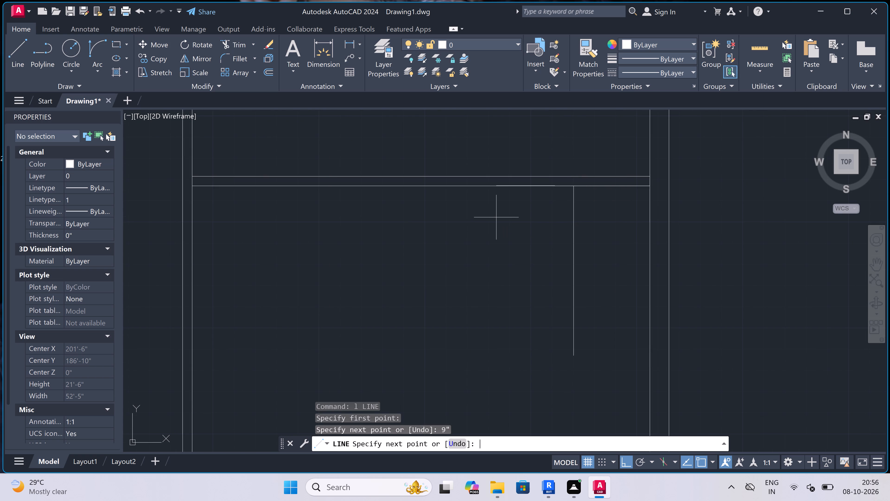
{"action": "scroll", "coordinate": [496, 218], "scroll_direction": "down", "scroll_amount": 2}
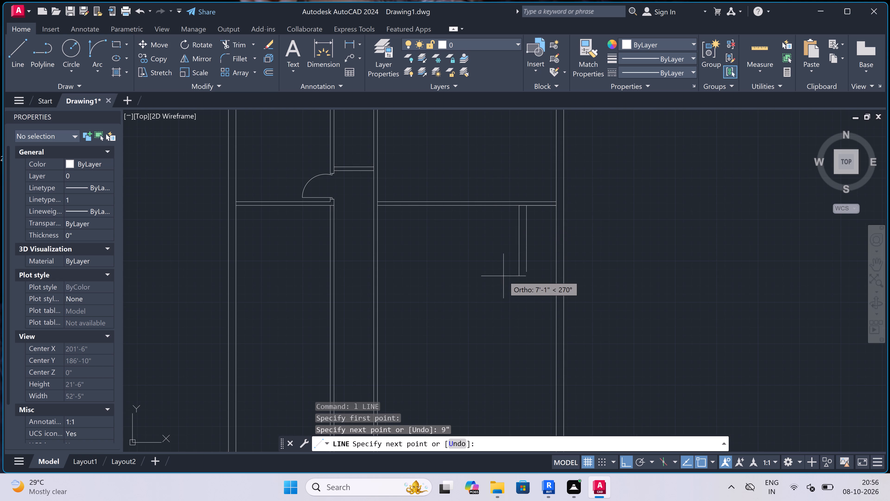
{"action": "scroll", "coordinate": [508, 273], "scroll_direction": "up", "scroll_amount": 2}
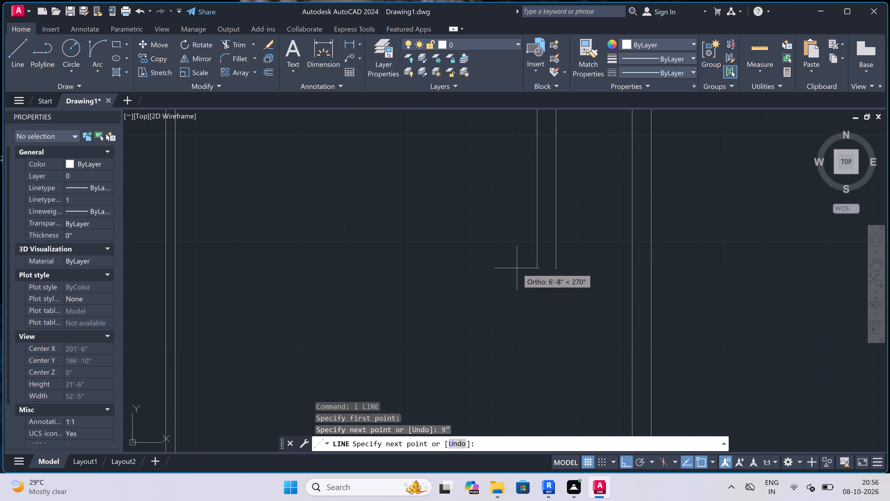
{"action": "type", "text": "6'8\""}
{"action": "key", "text": "space"}
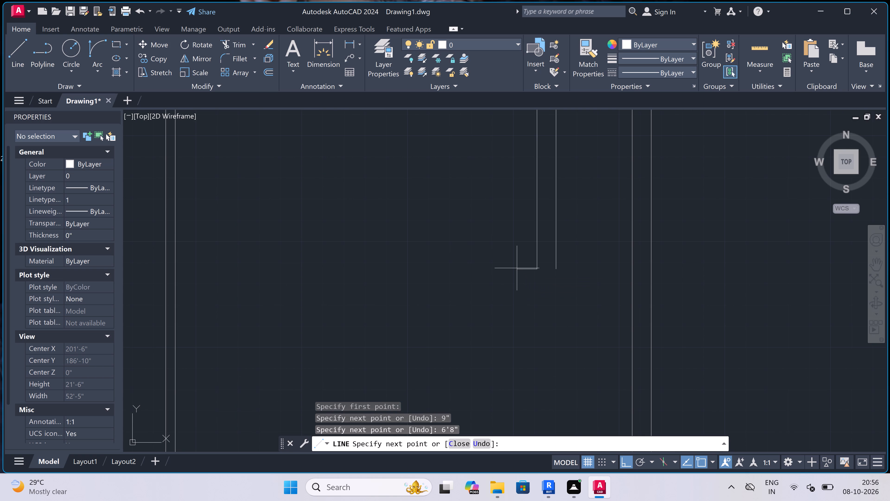
Continue the outline right to the exterior wall's inner line, 9" down, then back left and up to close the 9" band.
{"action": "left_click", "coordinate": [630, 269]}
{"action": "key", "text": "9"}
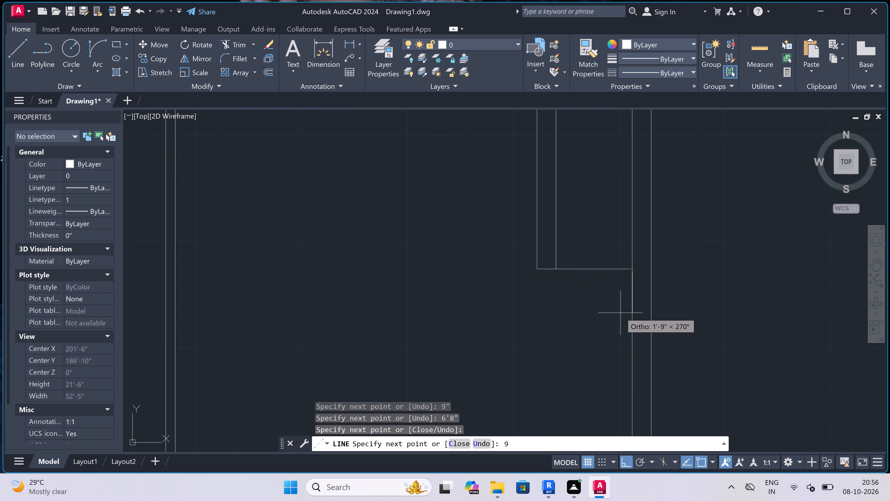
{"action": "type", "text": "\""}
{"action": "key", "text": "space"}
{"action": "scroll", "coordinate": [404, 267], "scroll_direction": "down", "scroll_amount": 3}
{"action": "scroll", "coordinate": [351, 254], "scroll_direction": "up", "scroll_amount": 2}
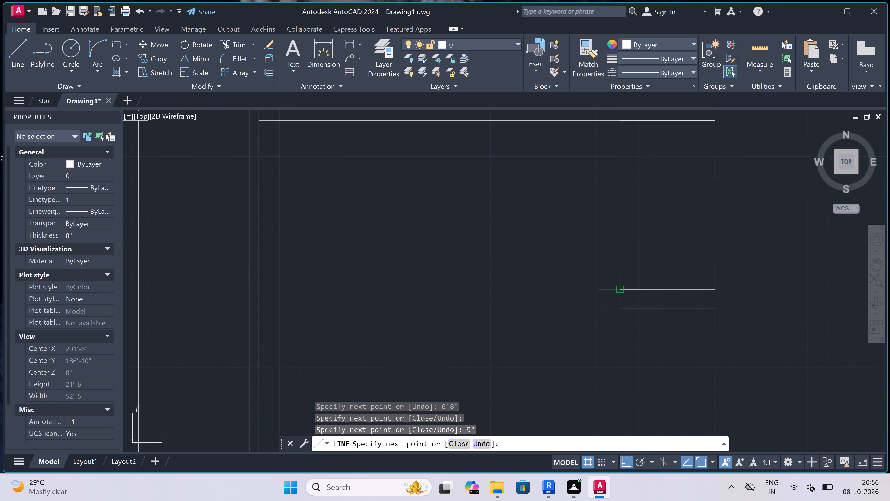
{"action": "scroll", "coordinate": [617, 292], "scroll_direction": "up", "scroll_amount": 1}
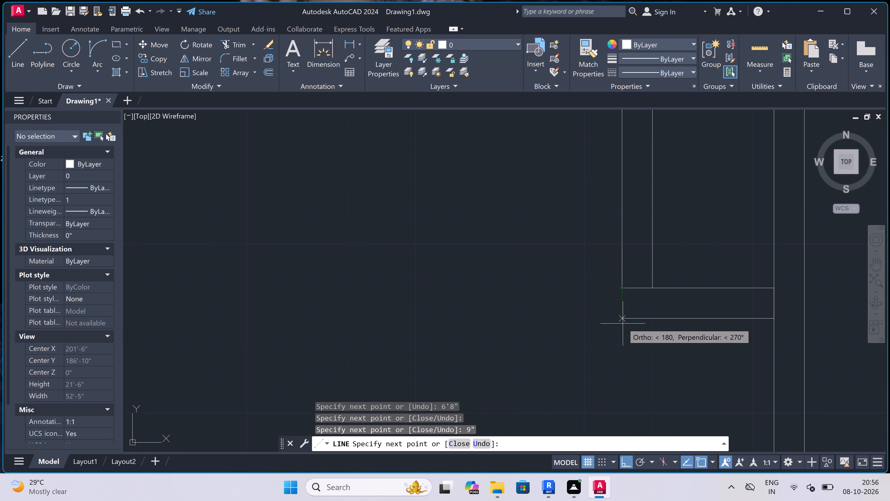
{"action": "left_click", "coordinate": [624, 320]}
{"action": "left_click", "coordinate": [622, 289]}
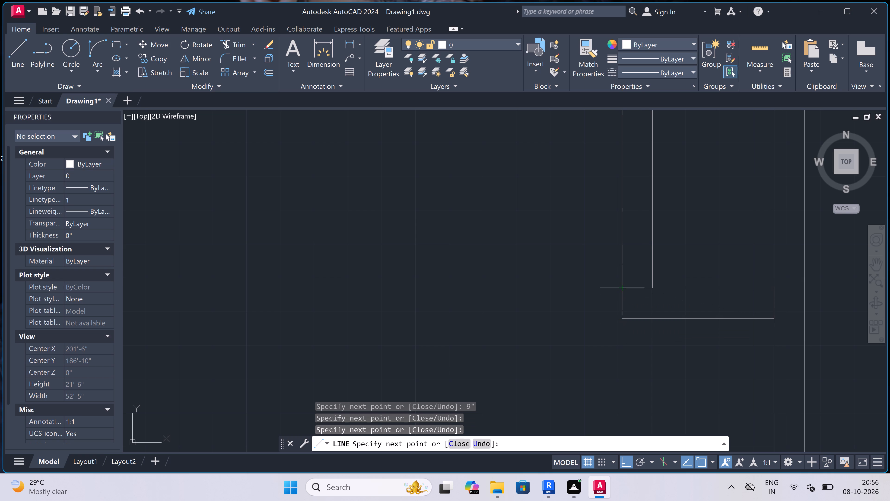
{"action": "key", "text": "Escape"}
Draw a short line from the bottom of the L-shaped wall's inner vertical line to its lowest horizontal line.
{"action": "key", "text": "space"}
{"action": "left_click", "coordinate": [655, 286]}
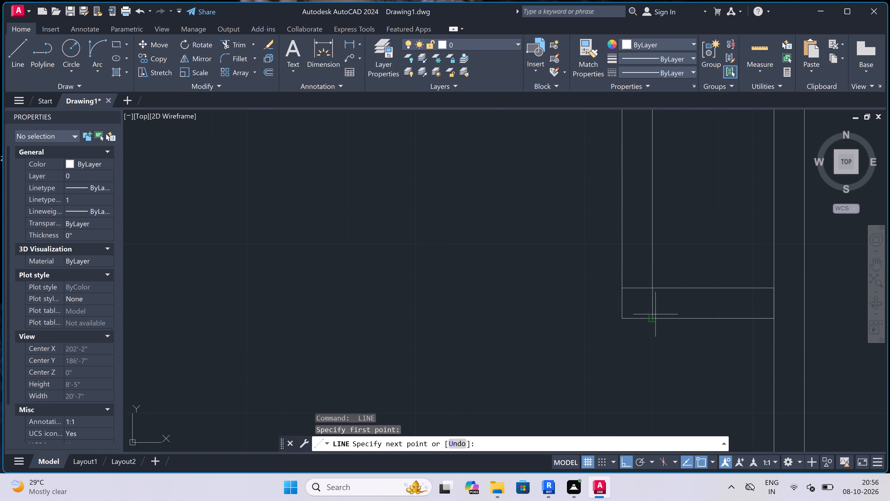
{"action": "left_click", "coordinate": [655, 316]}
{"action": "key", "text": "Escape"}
Trim the crossing line segments inside the bottom corner of the L-shaped wall below the right room.
{"action": "type", "text": "tr"}
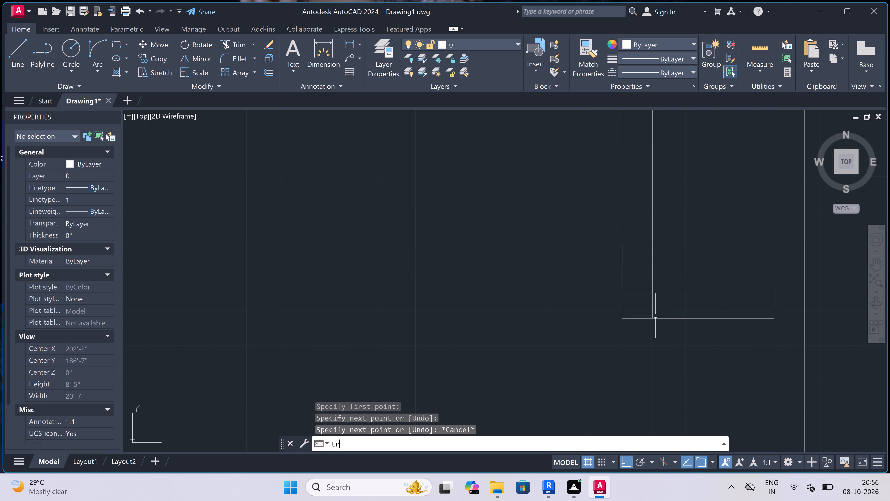
{"action": "key", "text": "space"}
{"action": "left_click", "coordinate": [655, 302]}
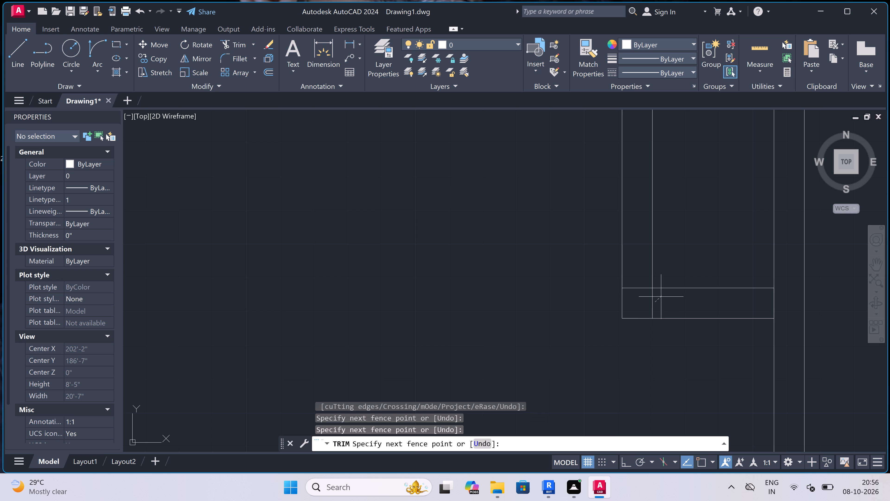
{"action": "left_click", "coordinate": [638, 303]}
{"action": "left_click", "coordinate": [637, 303]}
{"action": "left_click", "coordinate": [633, 280]}
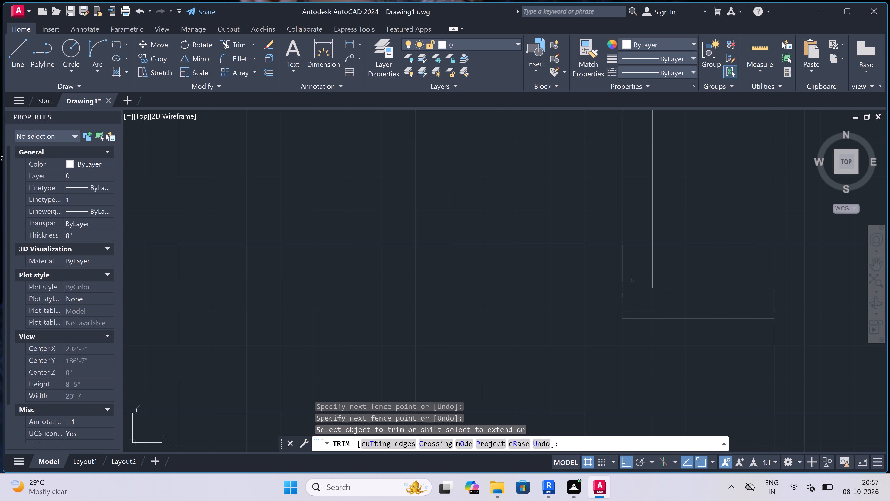
{"action": "scroll", "coordinate": [633, 280], "scroll_direction": "down", "scroll_amount": 4}
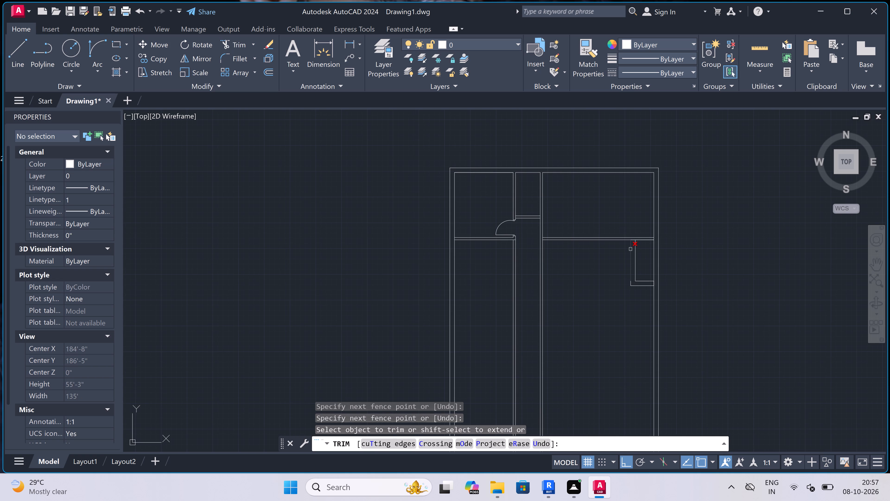
{"action": "scroll", "coordinate": [633, 247], "scroll_direction": "up", "scroll_amount": 3}
{"action": "scroll", "coordinate": [633, 248], "scroll_direction": "down", "scroll_amount": 1}
{"action": "key", "text": "Escape"}
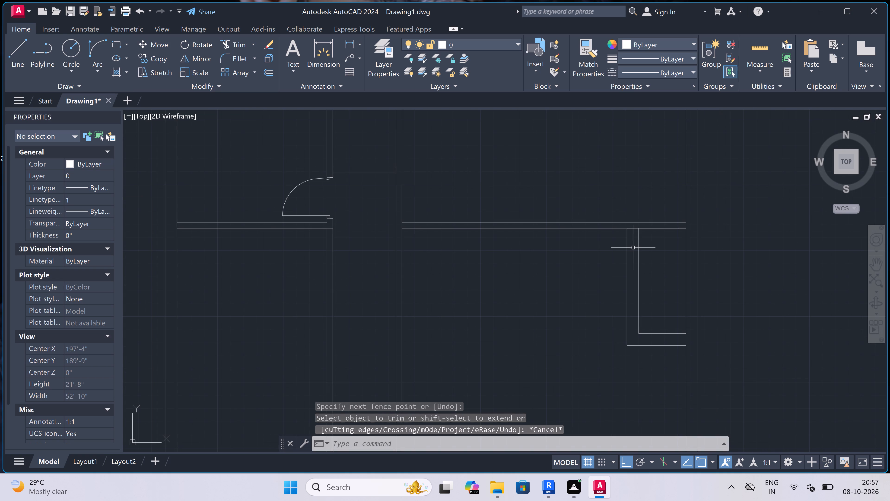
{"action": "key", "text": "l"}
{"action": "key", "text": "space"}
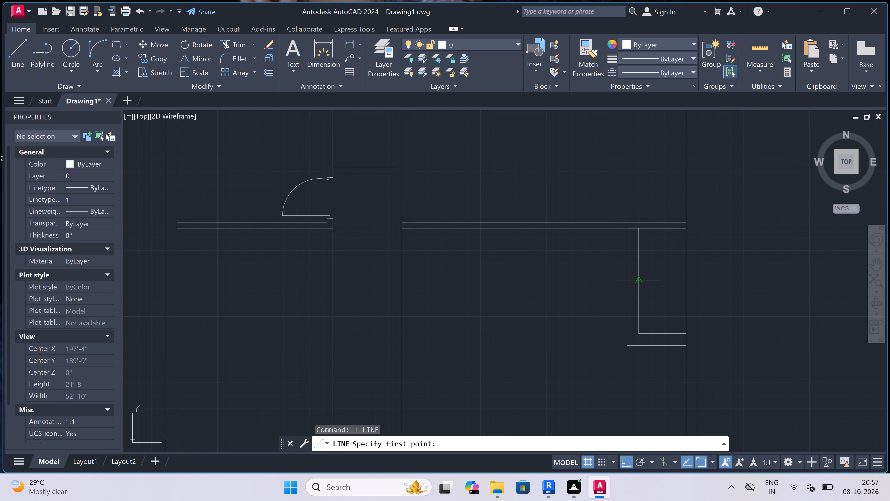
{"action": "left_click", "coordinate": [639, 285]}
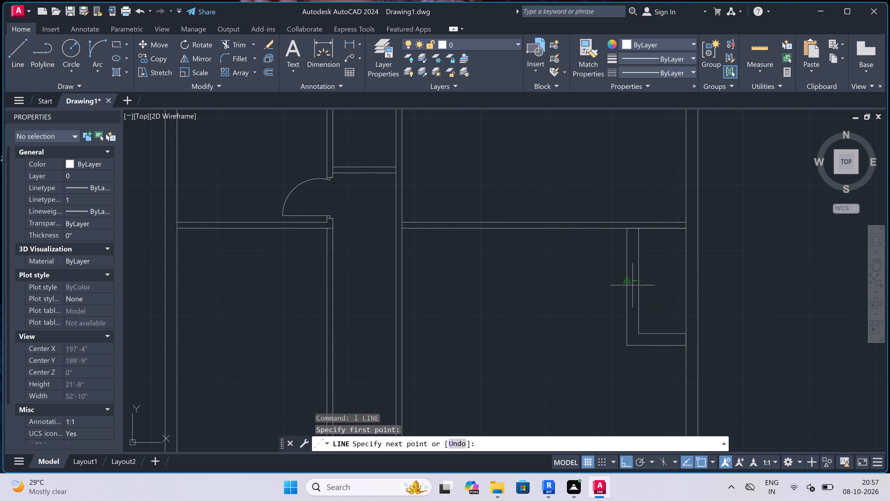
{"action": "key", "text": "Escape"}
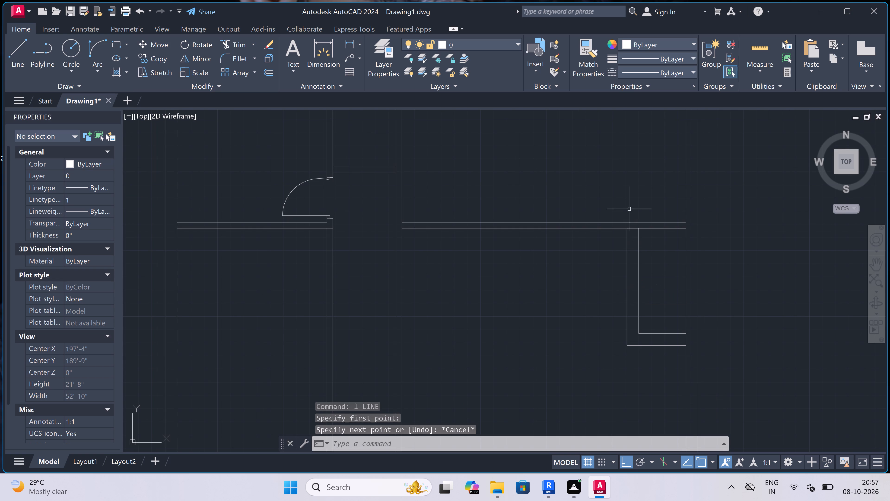
Erase the lower lines of the bottom partition walls of the right and left rooms.
{"action": "scroll", "coordinate": [473, 343], "scroll_direction": "down", "scroll_amount": 1}
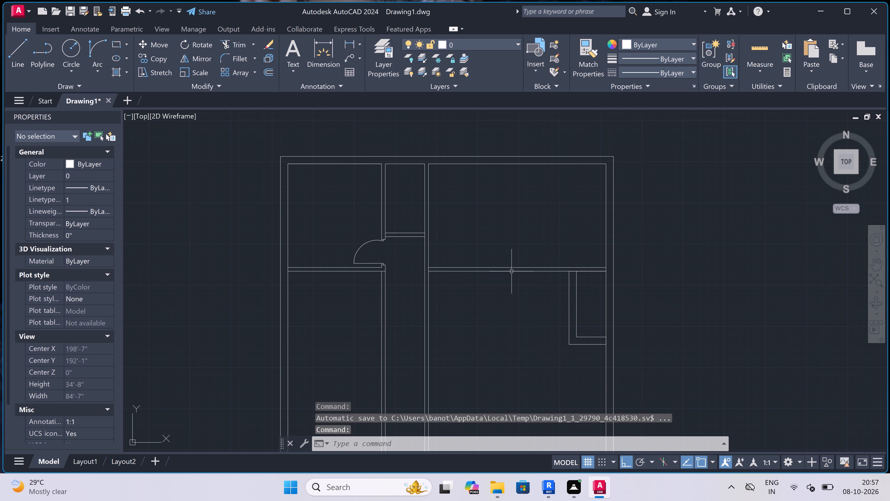
{"action": "left_click", "coordinate": [512, 271]}
{"action": "key", "text": "Delete"}
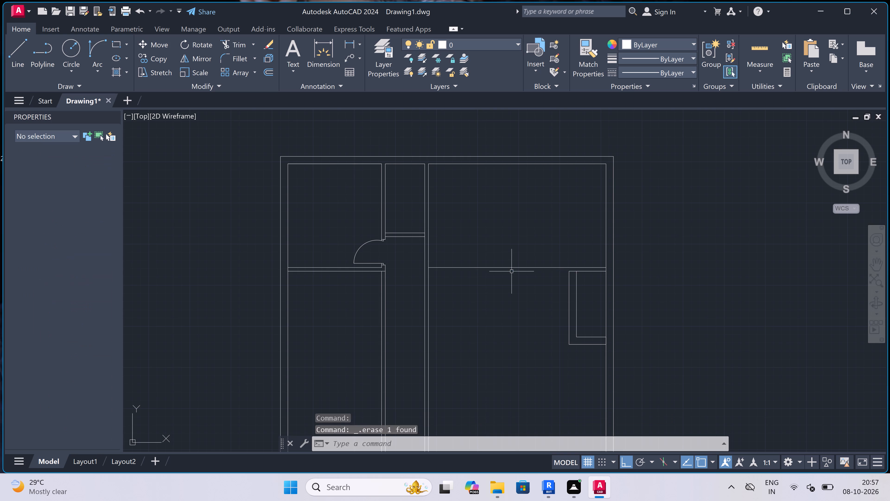
{"action": "left_click", "coordinate": [324, 269]}
{"action": "left_click", "coordinate": [320, 279]}
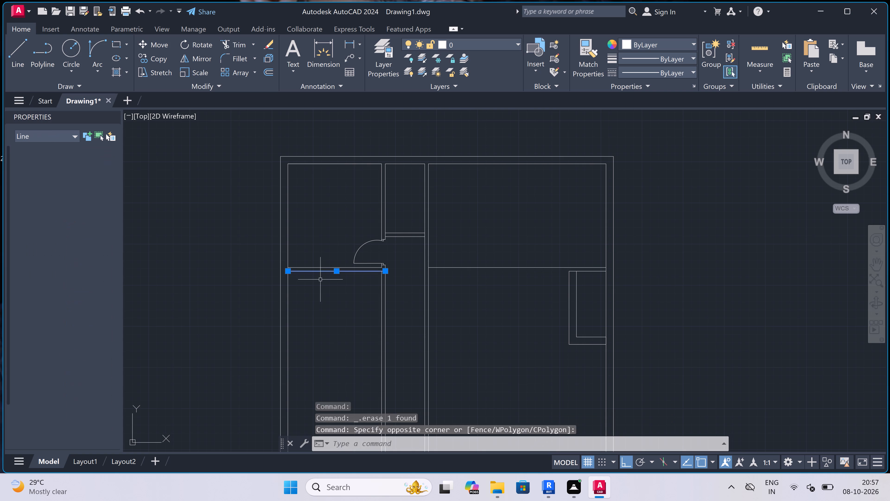
{"action": "key", "text": "Delete"}
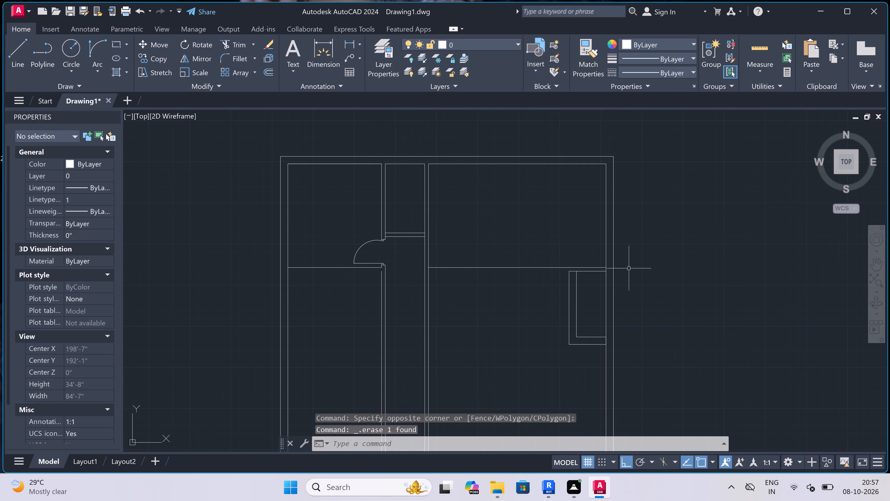
Erase the short horizontal line joining the top of the L-shaped wall to the right exterior wall.
{"action": "scroll", "coordinate": [603, 277], "scroll_direction": "up", "scroll_amount": 2}
{"action": "left_click", "coordinate": [586, 258]}
{"action": "left_click", "coordinate": [575, 285]}
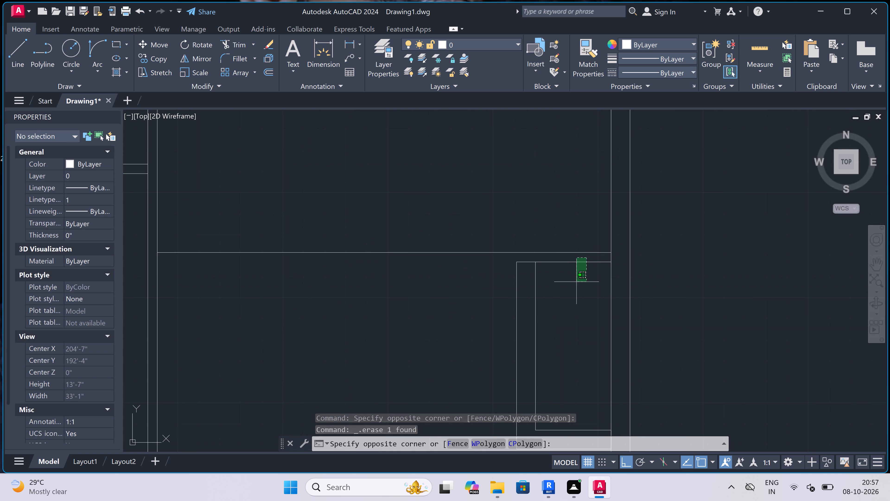
{"action": "key", "text": "Delete"}
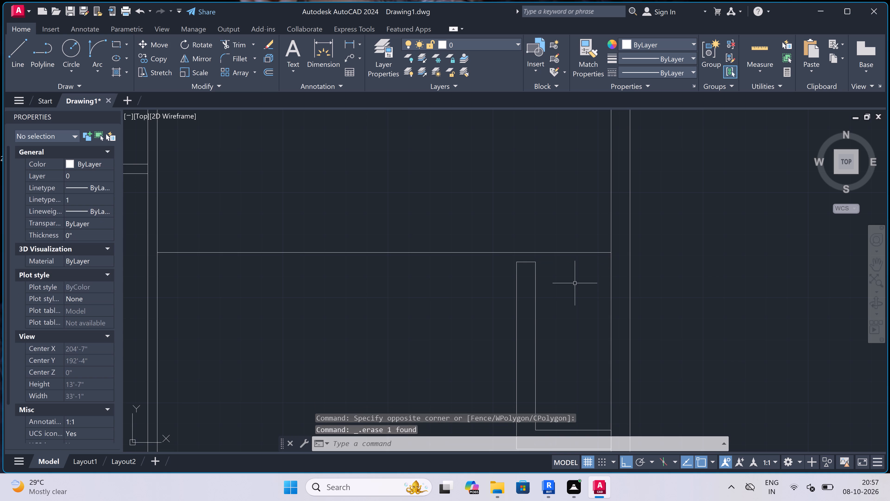
Draw a line 9" down from the right end of the right room's bottom partition line, continuing left to the left exterior wall's inner line.
{"action": "key", "text": "l"}
{"action": "key", "text": "space"}
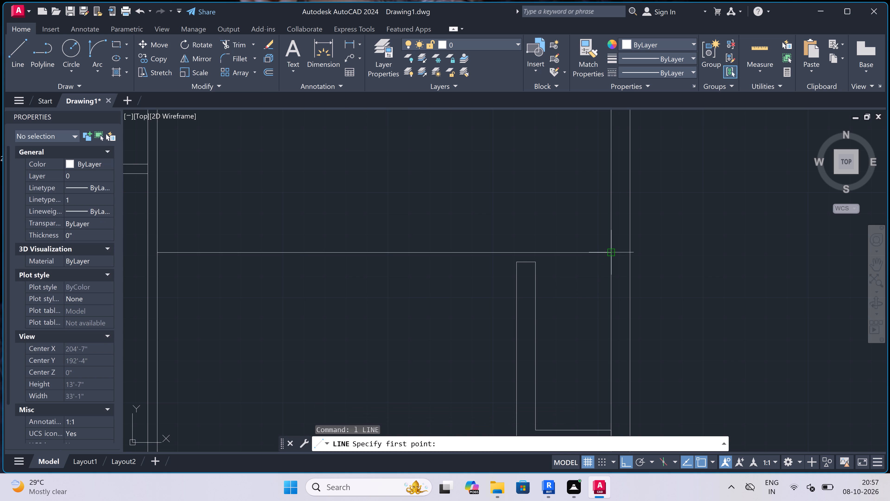
{"action": "left_click_drag", "start_coordinate": [608, 250], "coordinate": [608, 254]}
{"action": "key", "text": "9"}
{"action": "key", "text": "shift+quotedbl"}
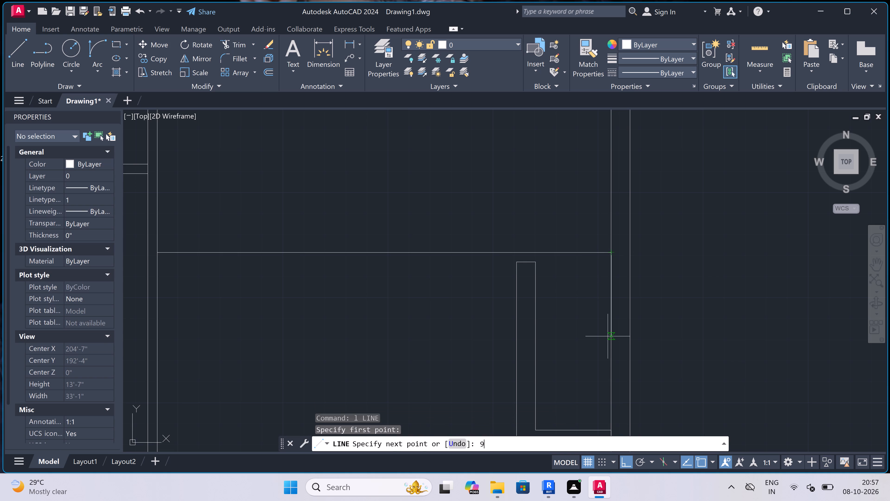
{"action": "key", "text": "space"}
{"action": "scroll", "coordinate": [544, 291], "scroll_direction": "down", "scroll_amount": 1}
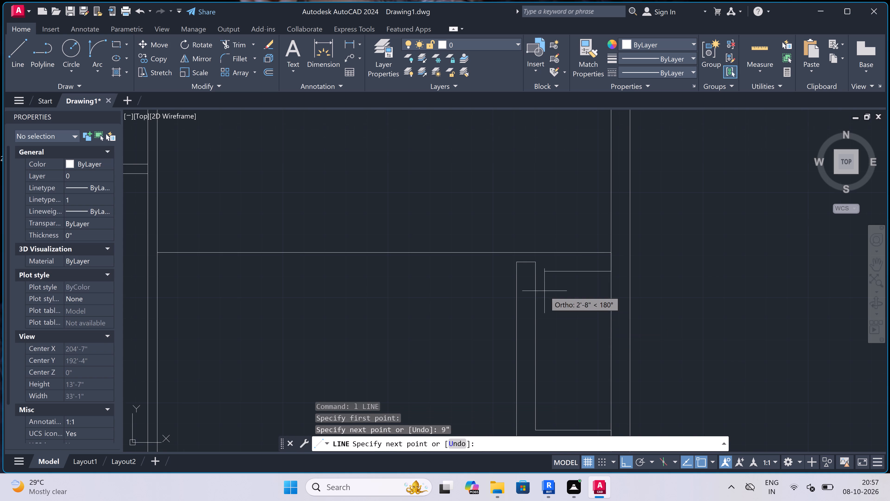
{"action": "scroll", "coordinate": [544, 291], "scroll_direction": "down", "scroll_amount": 1}
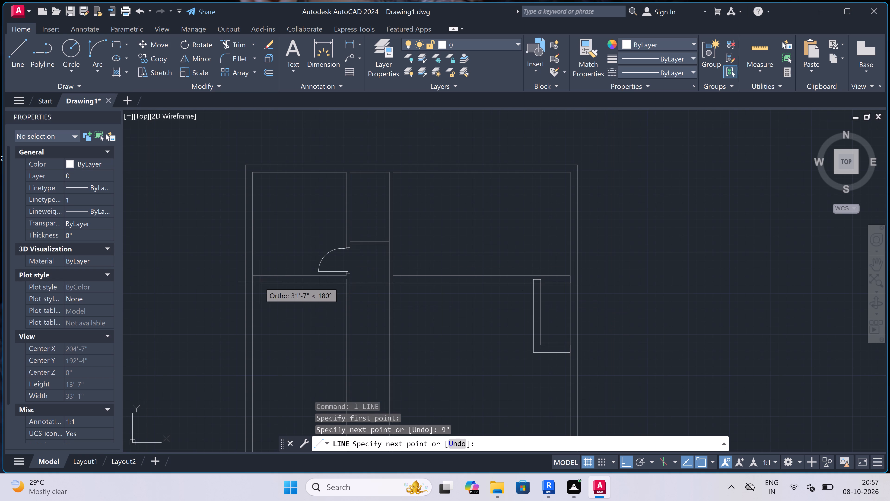
{"action": "left_click", "coordinate": [253, 282]}
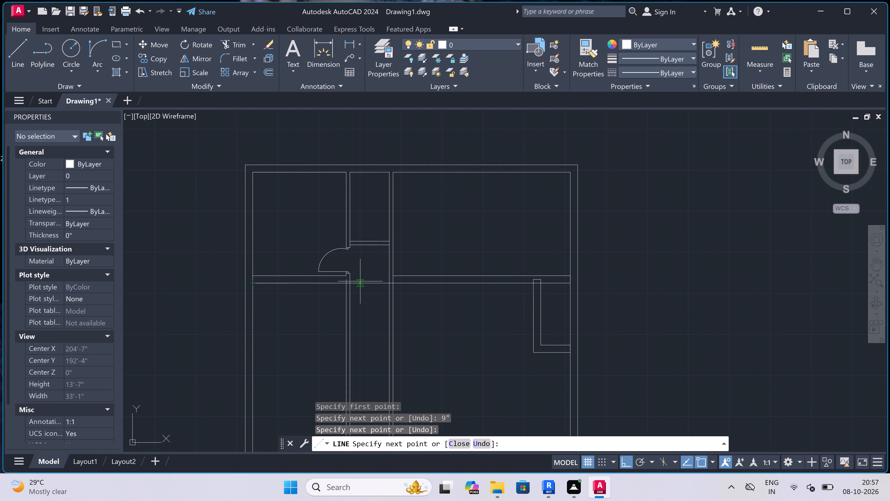
{"action": "key", "text": "Escape"}
Move the L-shaped wall below the right room straight down so its top meets the lower partition line.
{"action": "scroll", "coordinate": [545, 295], "scroll_direction": "up", "scroll_amount": 2}
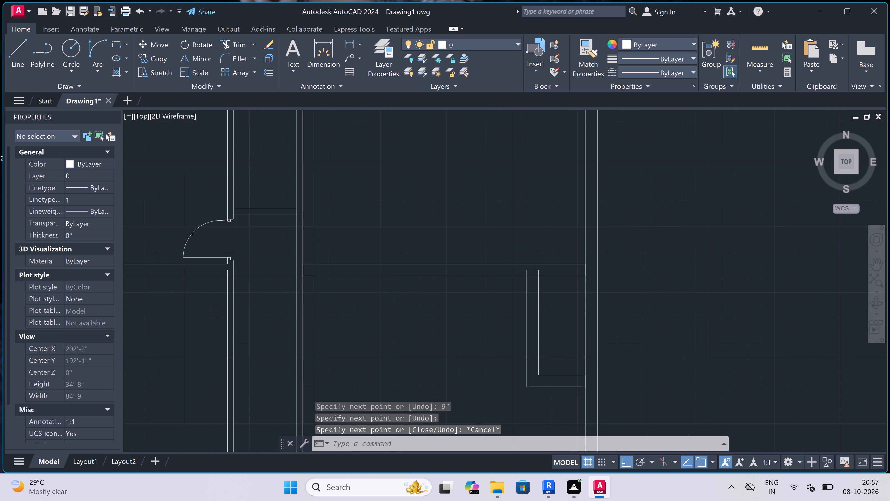
{"action": "scroll", "coordinate": [550, 292], "scroll_direction": "down", "scroll_amount": 2}
{"action": "left_click", "coordinate": [550, 292]}
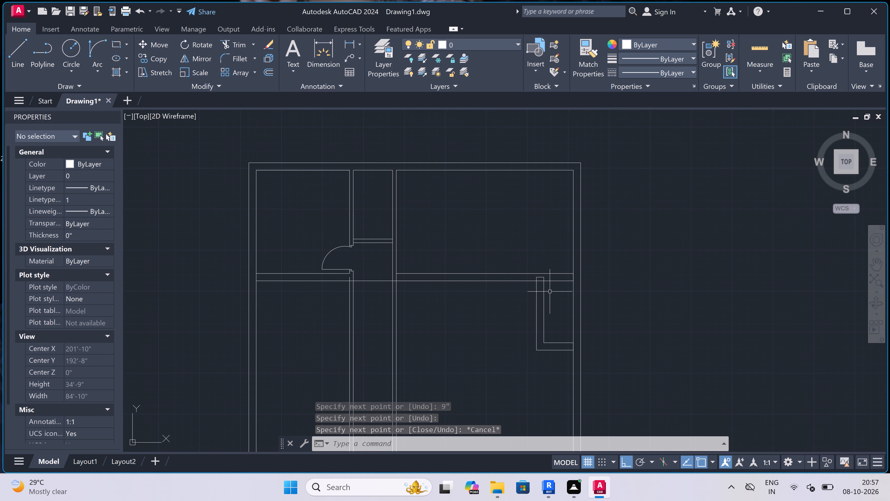
{"action": "left_click", "coordinate": [526, 365]}
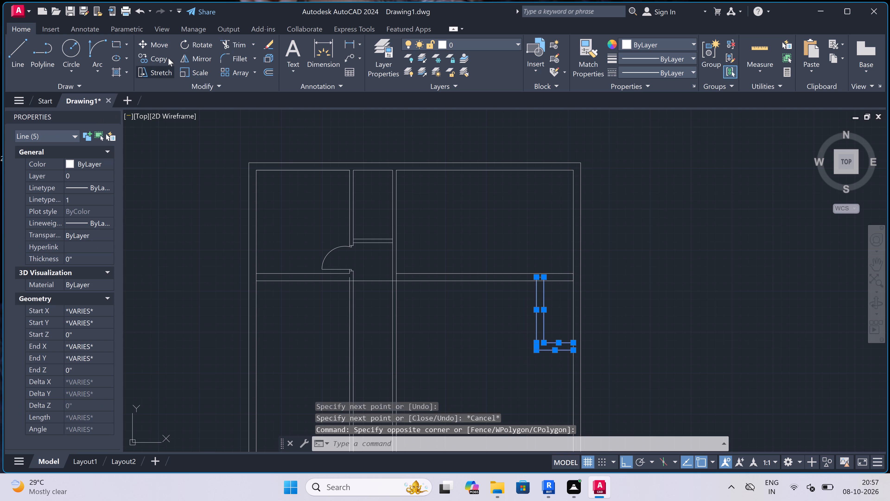
{"action": "left_click", "coordinate": [160, 42]}
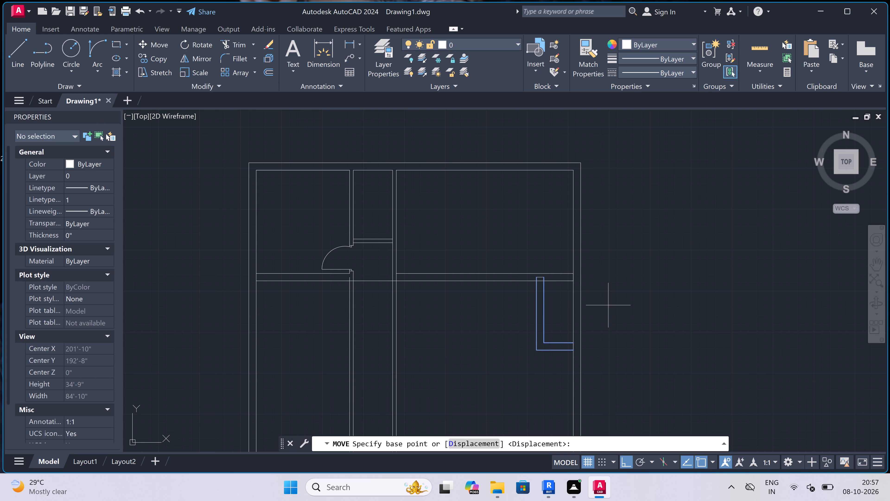
{"action": "scroll", "coordinate": [523, 279], "scroll_direction": "up", "scroll_amount": 1}
{"action": "scroll", "coordinate": [561, 271], "scroll_direction": "up", "scroll_amount": 1}
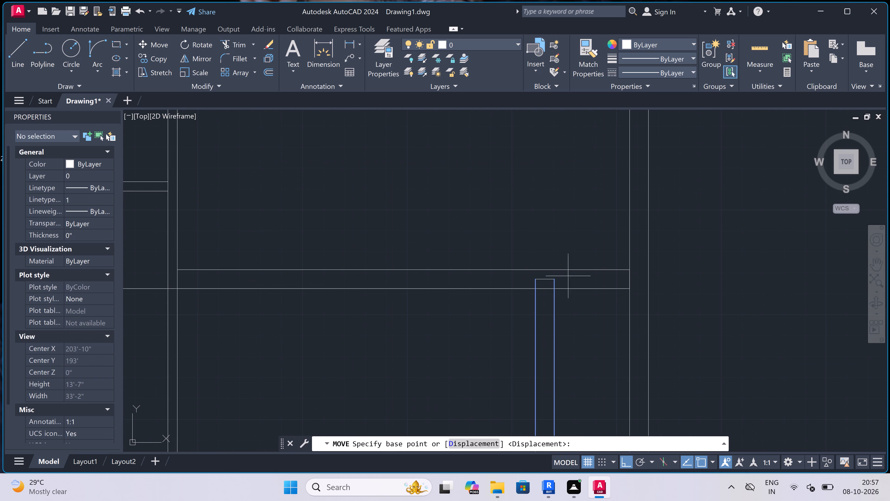
{"action": "left_click", "coordinate": [552, 278]}
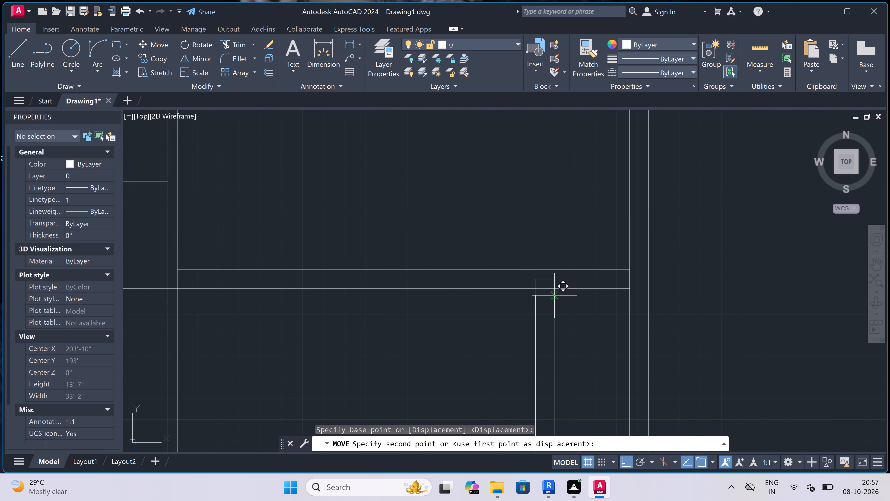
{"action": "scroll", "coordinate": [553, 289], "scroll_direction": "up", "scroll_amount": 2}
{"action": "left_click", "coordinate": [553, 288]}
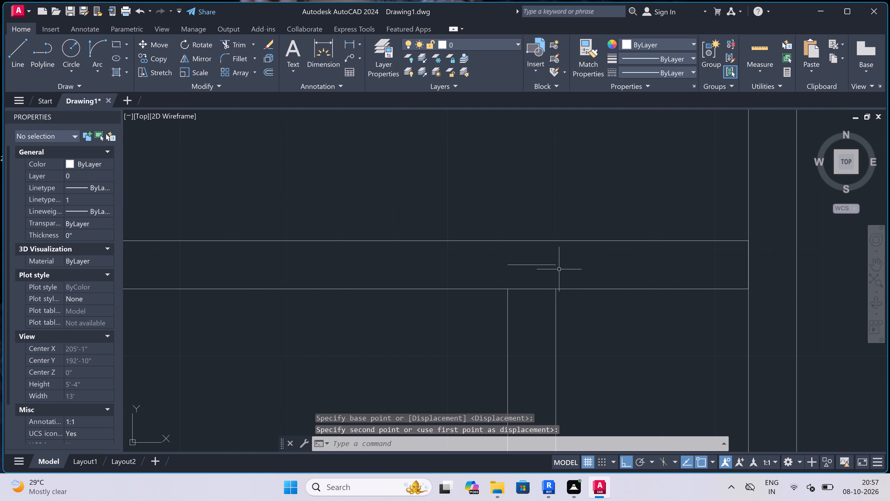
Erase the leftover 9" horizontal line between the partition lines above the L-shaped wall.
{"action": "scroll", "coordinate": [544, 255], "scroll_direction": "up", "scroll_amount": 2}
{"action": "left_click", "coordinate": [546, 253]}
{"action": "left_click", "coordinate": [496, 309]}
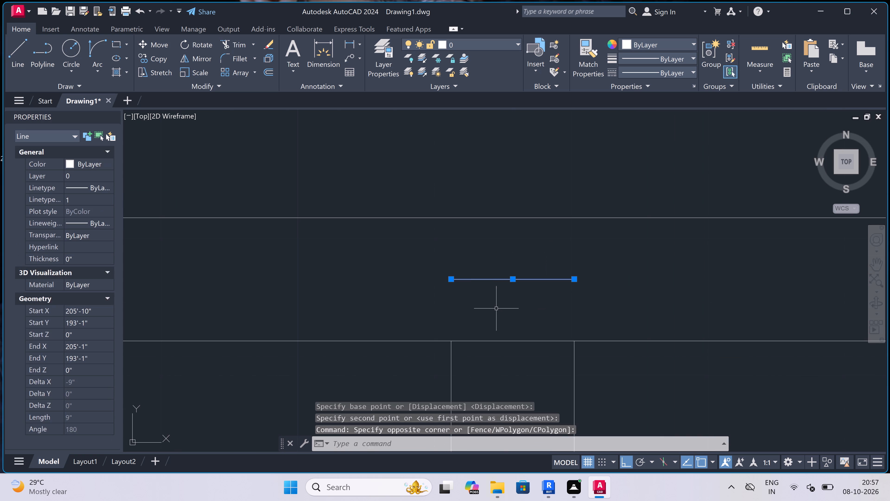
{"action": "key", "text": "Delete"}
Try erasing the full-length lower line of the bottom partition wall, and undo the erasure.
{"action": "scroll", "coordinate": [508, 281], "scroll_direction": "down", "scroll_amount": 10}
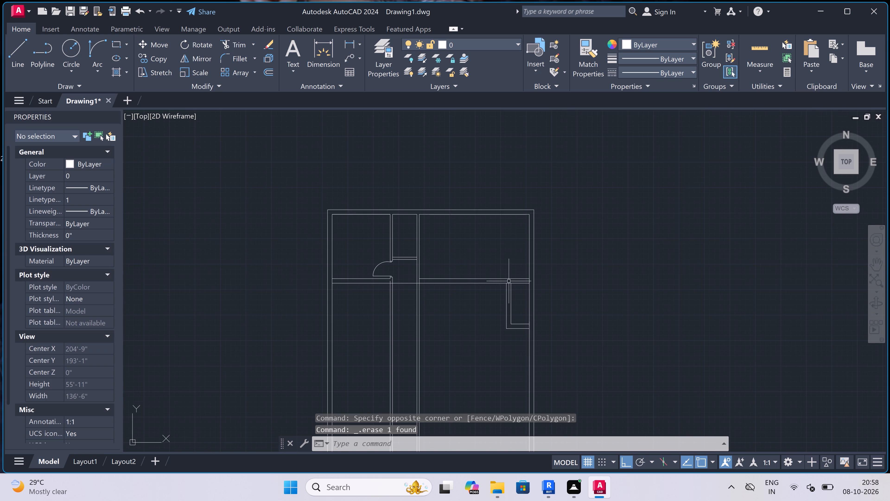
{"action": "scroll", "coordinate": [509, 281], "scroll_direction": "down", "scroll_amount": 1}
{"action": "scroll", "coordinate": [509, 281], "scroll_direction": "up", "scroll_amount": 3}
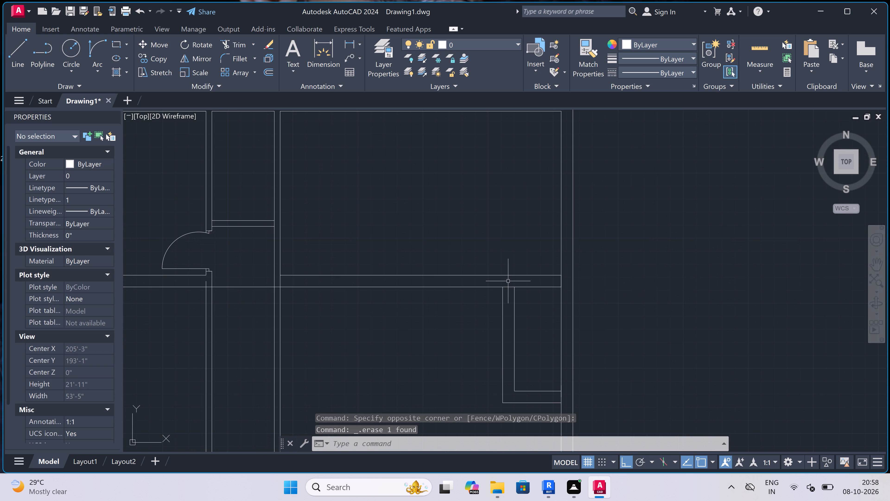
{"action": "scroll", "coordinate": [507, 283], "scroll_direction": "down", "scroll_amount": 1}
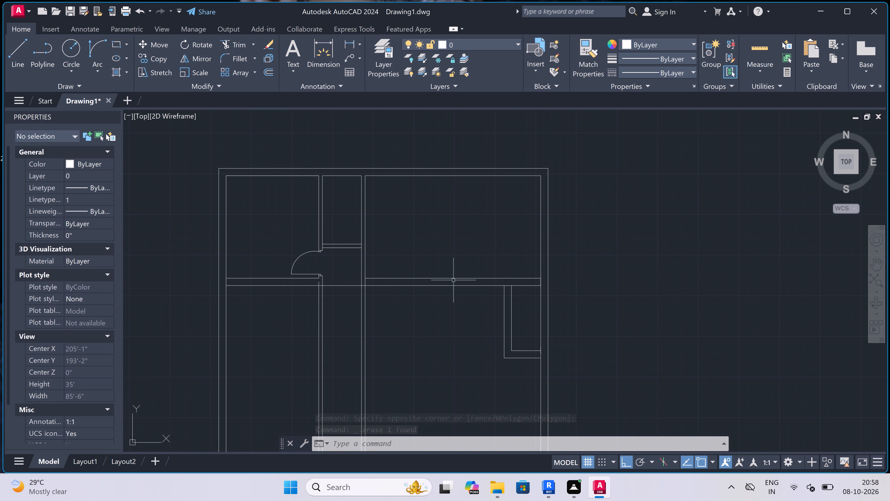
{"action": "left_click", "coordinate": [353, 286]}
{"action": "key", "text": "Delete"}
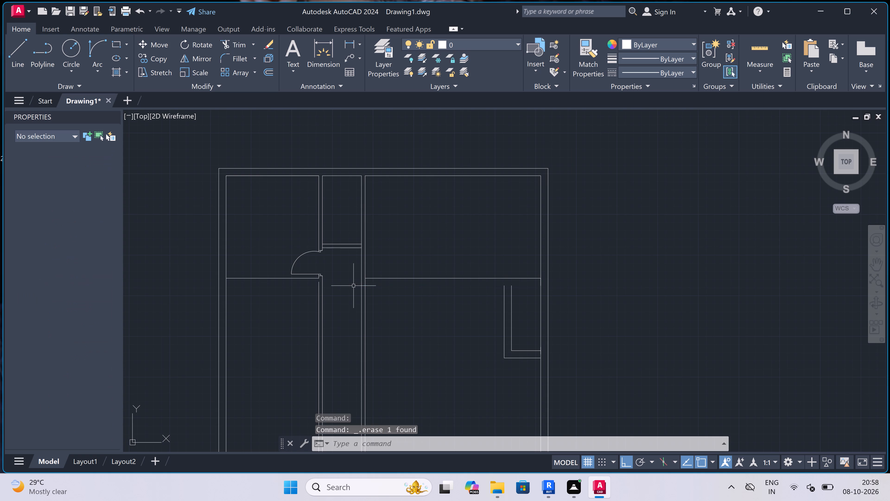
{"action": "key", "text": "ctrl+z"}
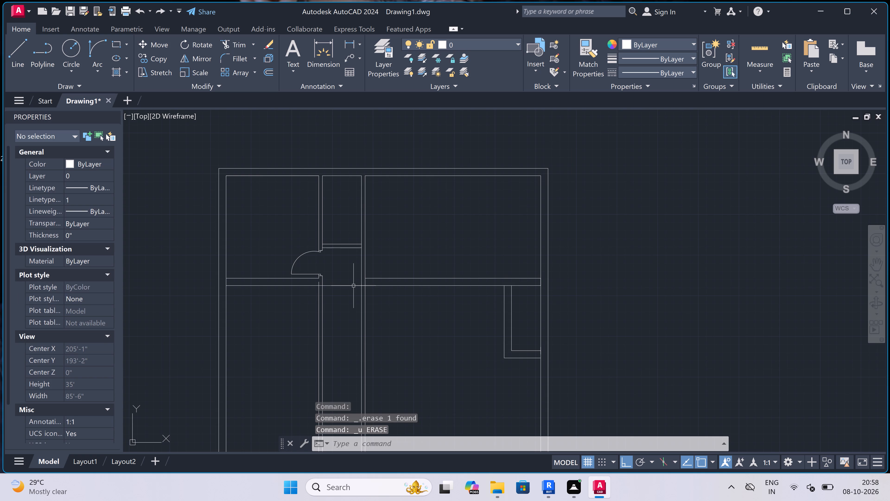
Trim the short vertical wall stub projecting above the lower partition line just below the door opening.
{"action": "scroll", "coordinate": [280, 270], "scroll_direction": "up", "scroll_amount": 2}
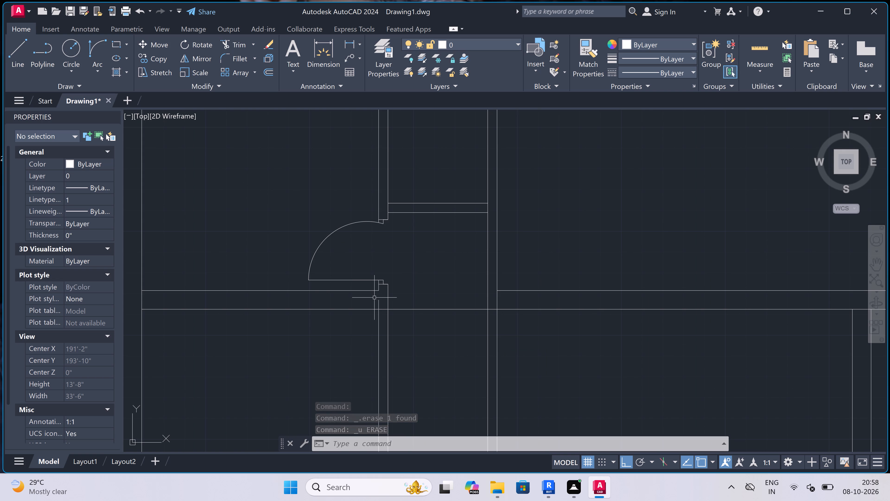
{"action": "type", "text": "tr"}
{"action": "key", "text": "space"}
{"action": "scroll", "coordinate": [377, 300], "scroll_direction": "up", "scroll_amount": 2}
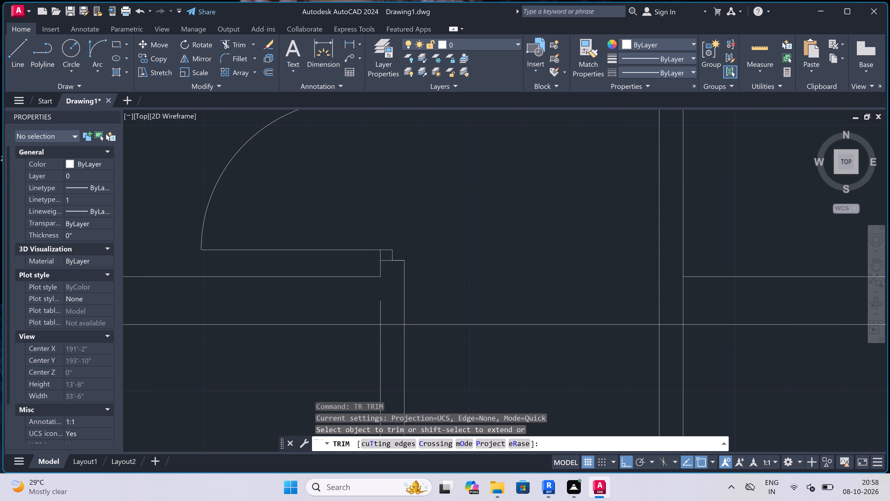
{"action": "left_click", "coordinate": [374, 312]}
{"action": "left_click", "coordinate": [388, 314]}
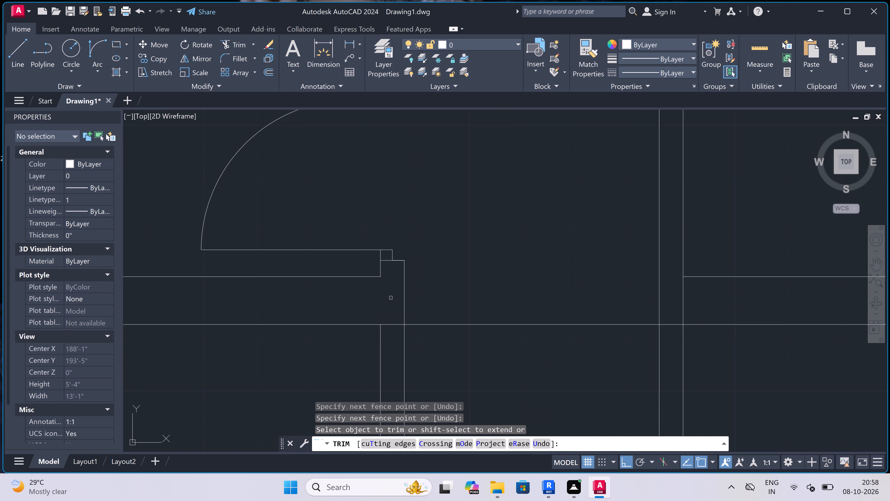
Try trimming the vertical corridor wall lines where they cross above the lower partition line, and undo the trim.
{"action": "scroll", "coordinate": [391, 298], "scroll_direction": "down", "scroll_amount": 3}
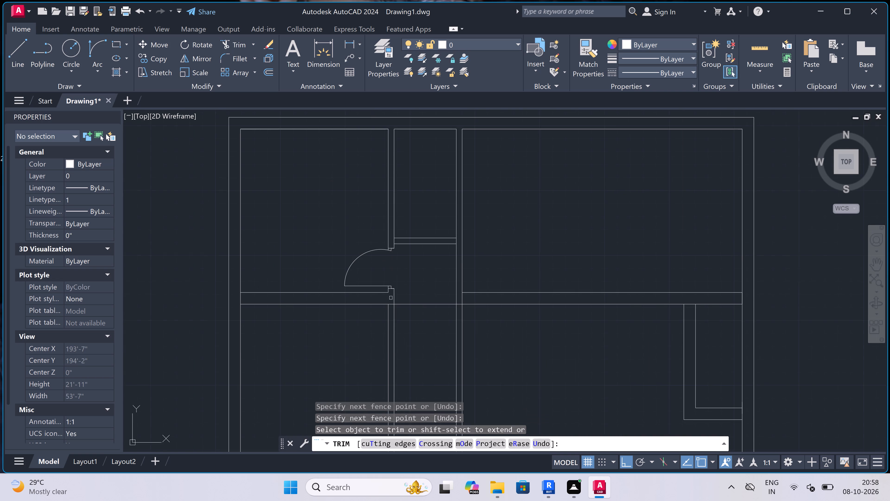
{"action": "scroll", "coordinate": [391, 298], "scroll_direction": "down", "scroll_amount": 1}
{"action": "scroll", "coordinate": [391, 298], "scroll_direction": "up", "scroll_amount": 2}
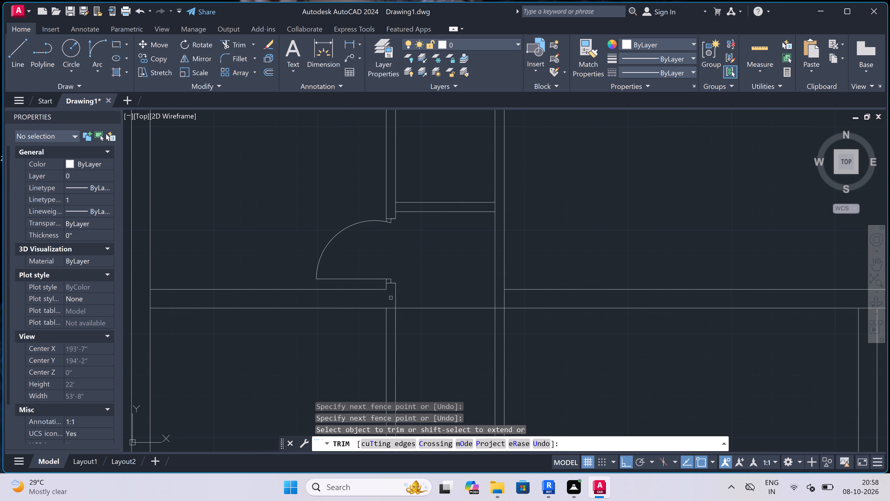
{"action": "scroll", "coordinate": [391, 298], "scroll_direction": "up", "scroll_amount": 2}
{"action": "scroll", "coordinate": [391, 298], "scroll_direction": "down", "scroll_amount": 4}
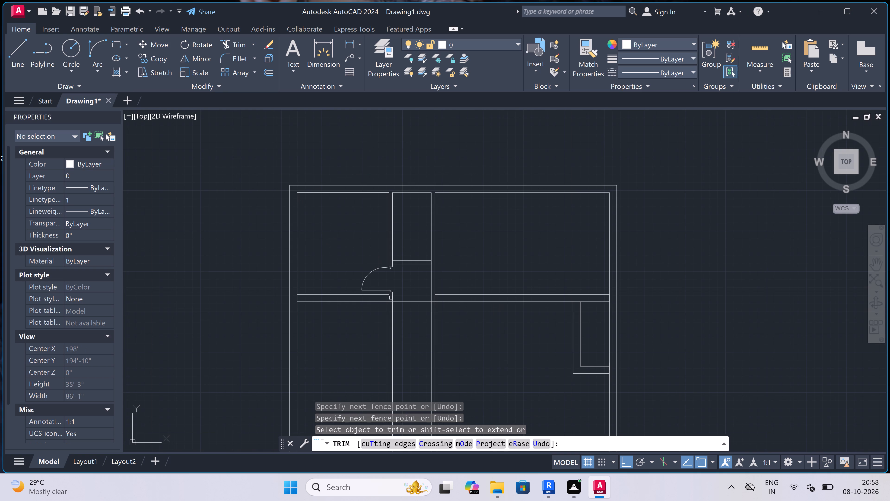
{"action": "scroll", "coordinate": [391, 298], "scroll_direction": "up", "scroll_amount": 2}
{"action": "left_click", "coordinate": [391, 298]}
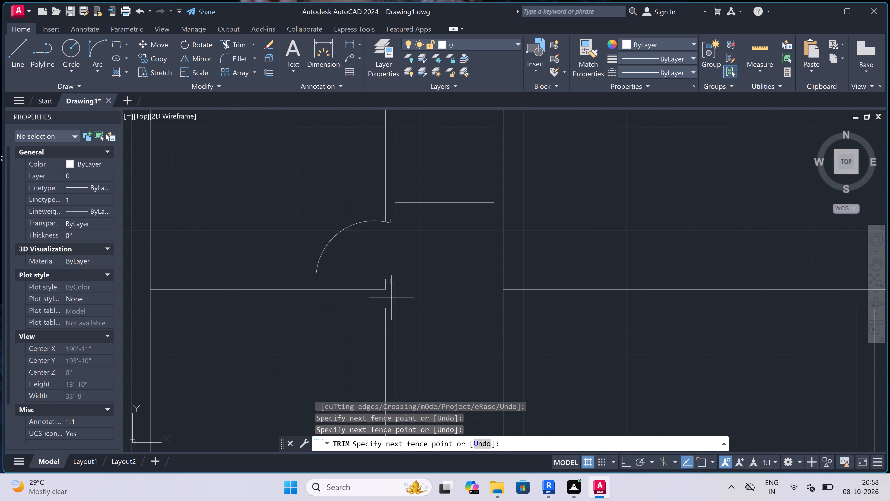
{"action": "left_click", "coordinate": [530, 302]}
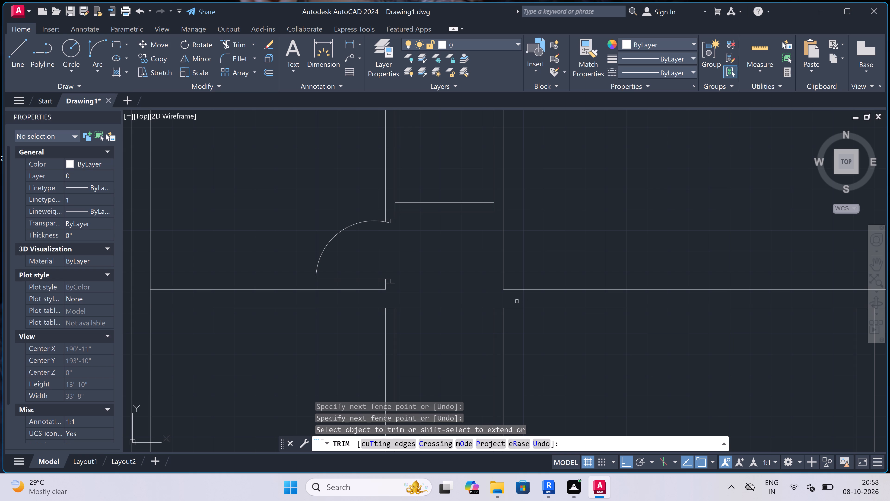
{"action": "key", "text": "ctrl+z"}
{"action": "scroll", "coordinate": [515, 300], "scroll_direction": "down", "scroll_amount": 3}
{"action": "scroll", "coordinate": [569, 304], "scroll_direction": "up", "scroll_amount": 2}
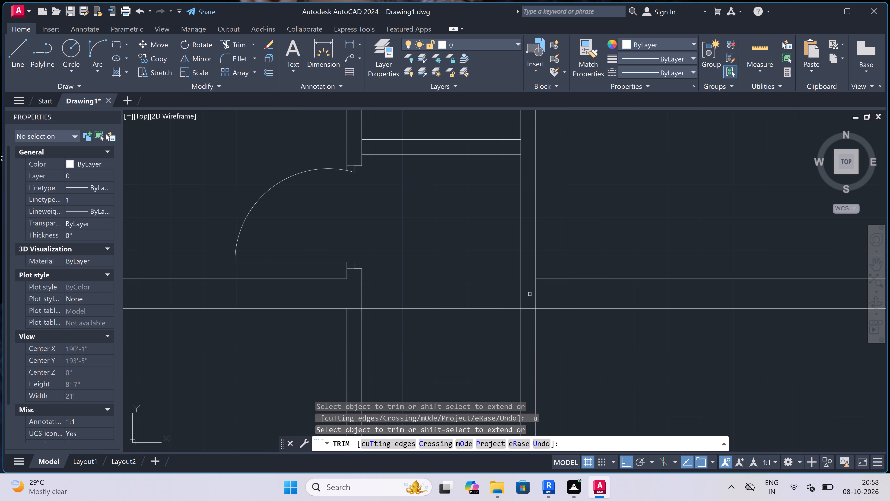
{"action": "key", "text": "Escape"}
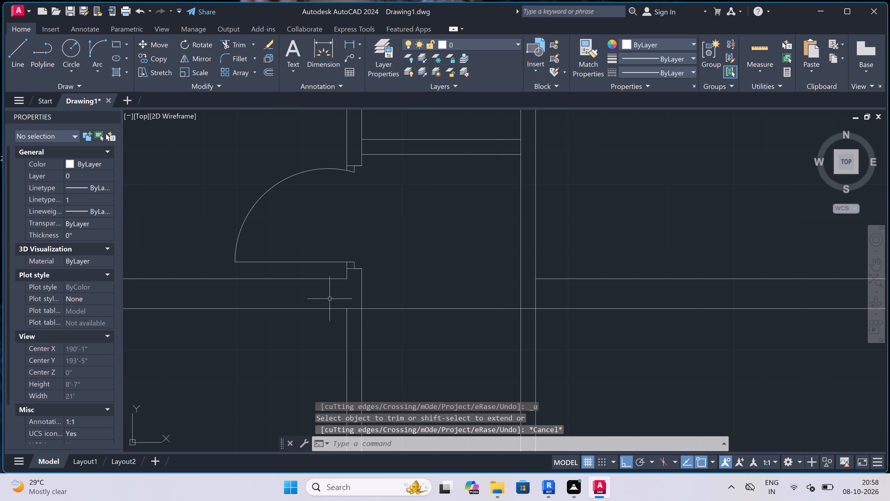
Extend the left room's upper bottom-partition line across the corridor to the near line of its right wall.
{"action": "type", "text": "ex"}
{"action": "key", "text": "space"}
{"action": "left_click", "coordinate": [306, 274]}
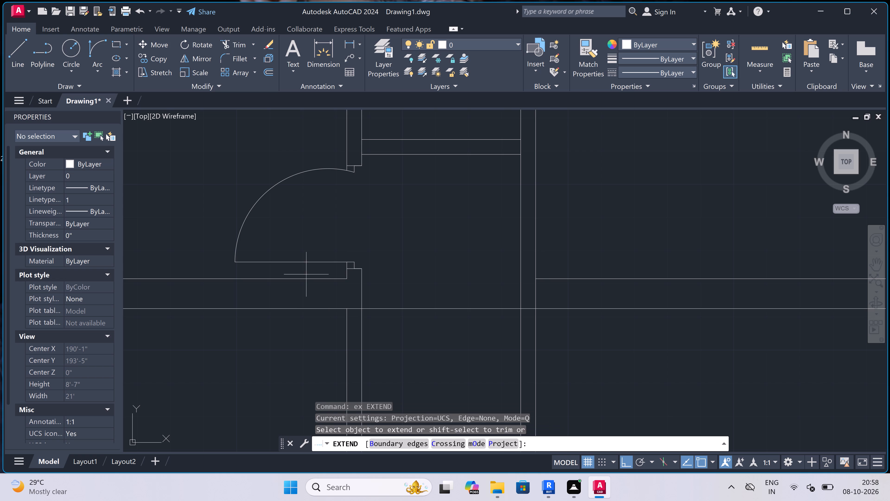
{"action": "left_click", "coordinate": [296, 353]}
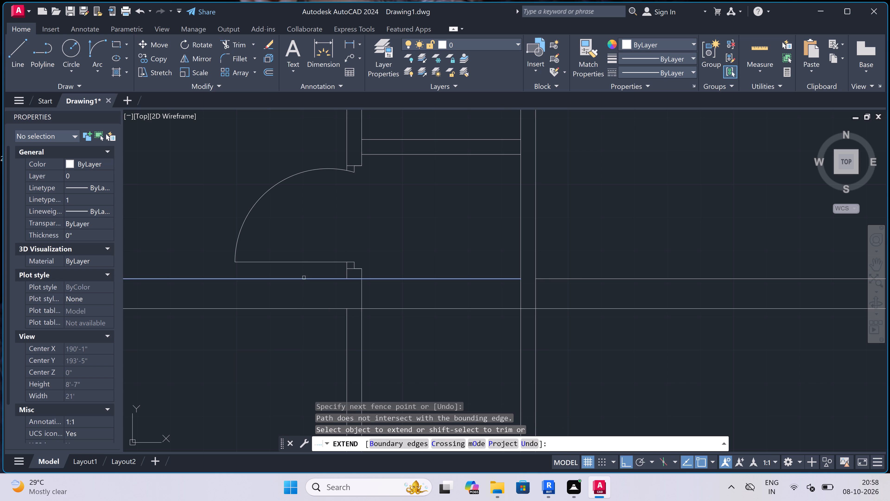
{"action": "left_click", "coordinate": [304, 278]}
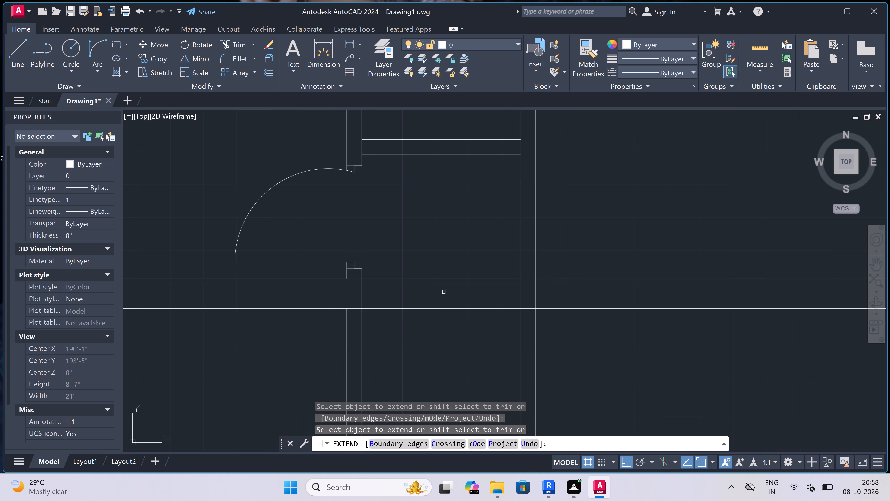
{"action": "key", "text": "Escape"}
Extend the same line across the corridor's right wall to meet the right room's upper partition line.
{"action": "scroll", "coordinate": [432, 274], "scroll_direction": "down", "scroll_amount": 5}
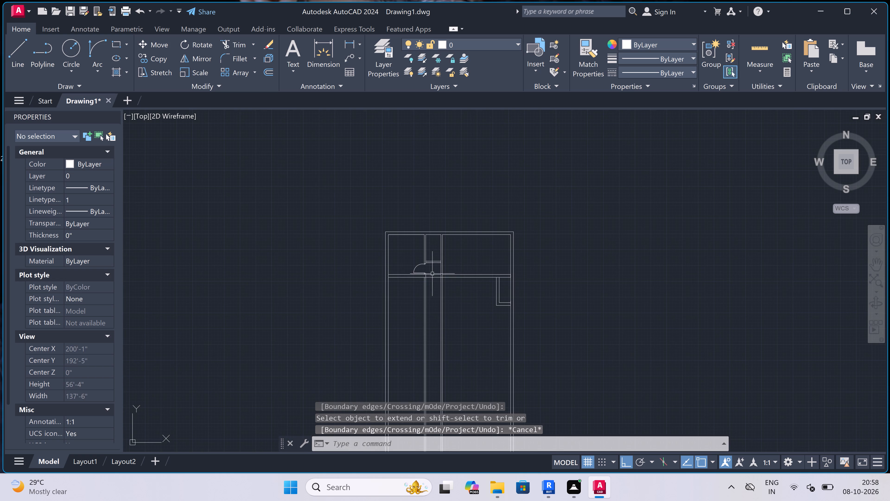
{"action": "scroll", "coordinate": [443, 277], "scroll_direction": "up", "scroll_amount": 3}
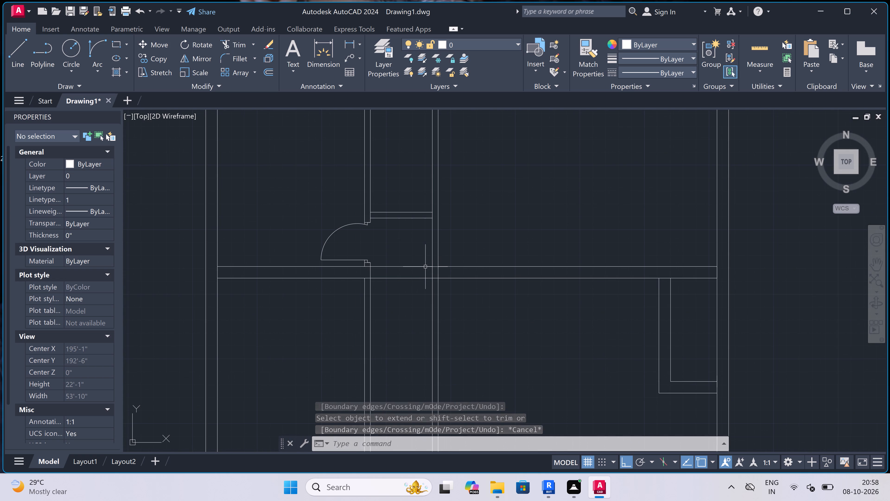
{"action": "scroll", "coordinate": [425, 267], "scroll_direction": "up", "scroll_amount": 3}
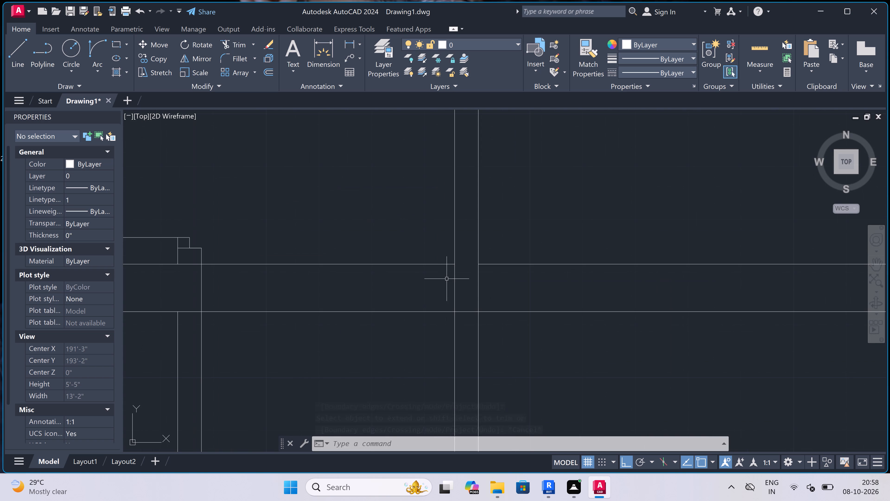
{"action": "key", "text": "space"}
{"action": "left_click", "coordinate": [432, 232]}
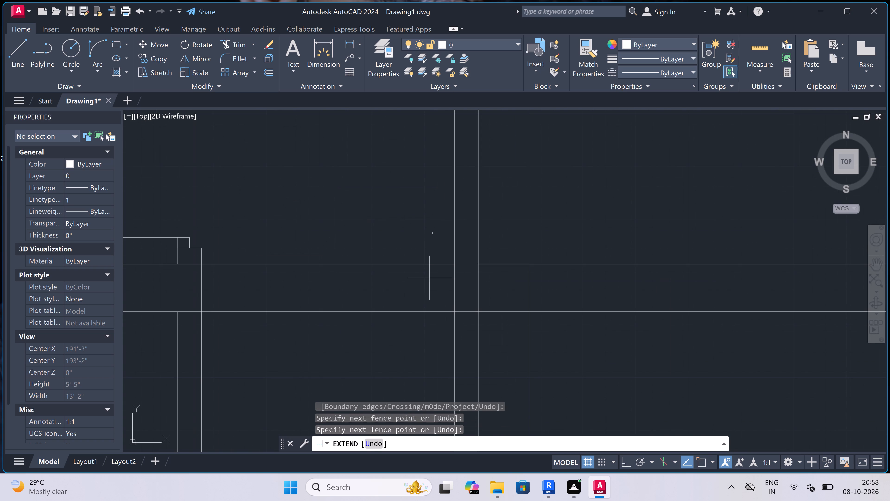
{"action": "left_click", "coordinate": [429, 292]}
{"action": "key", "text": "Escape"}
{"action": "scroll", "coordinate": [438, 265], "scroll_direction": "down", "scroll_amount": 3}
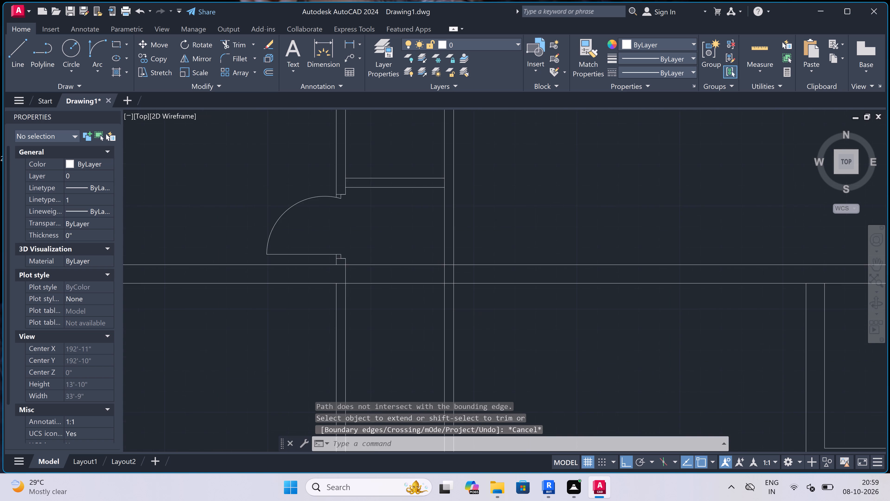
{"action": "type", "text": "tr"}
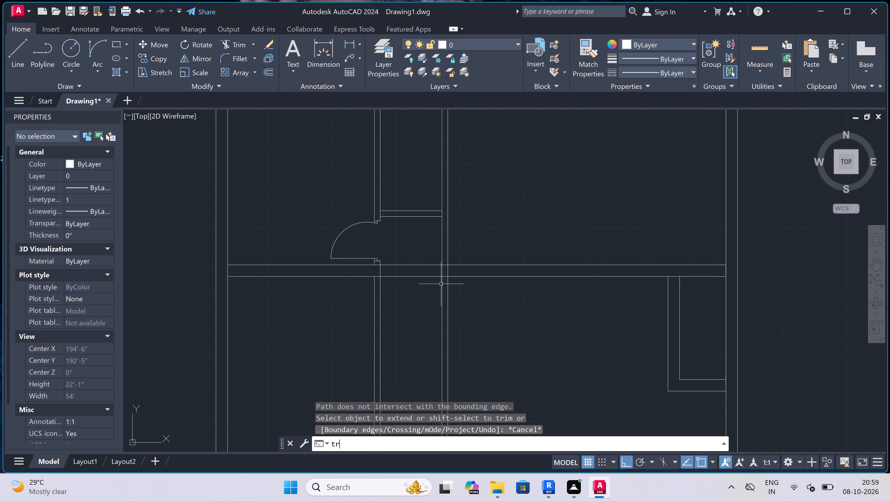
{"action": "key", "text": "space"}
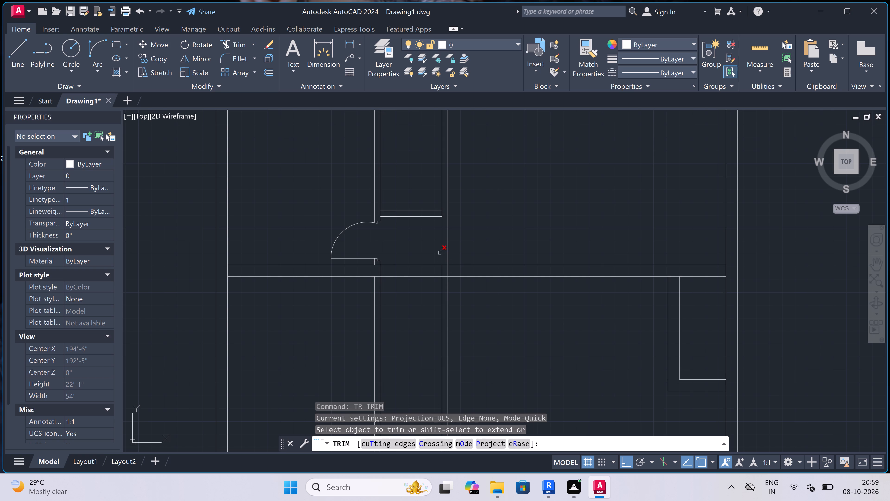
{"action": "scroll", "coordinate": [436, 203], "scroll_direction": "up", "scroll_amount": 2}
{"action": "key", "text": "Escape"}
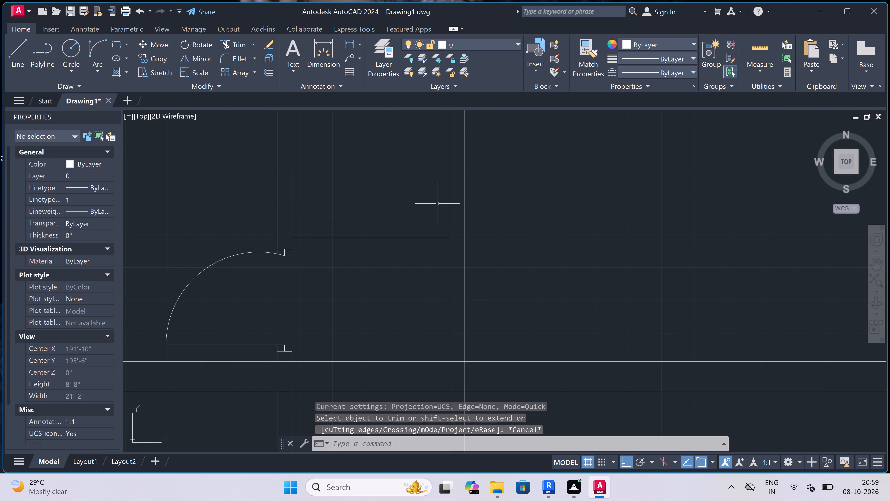
Extend the lower line of the small upper room's bottom wall to the outer line of its right wall.
{"action": "type", "text": "ex"}
{"action": "key", "text": "space"}
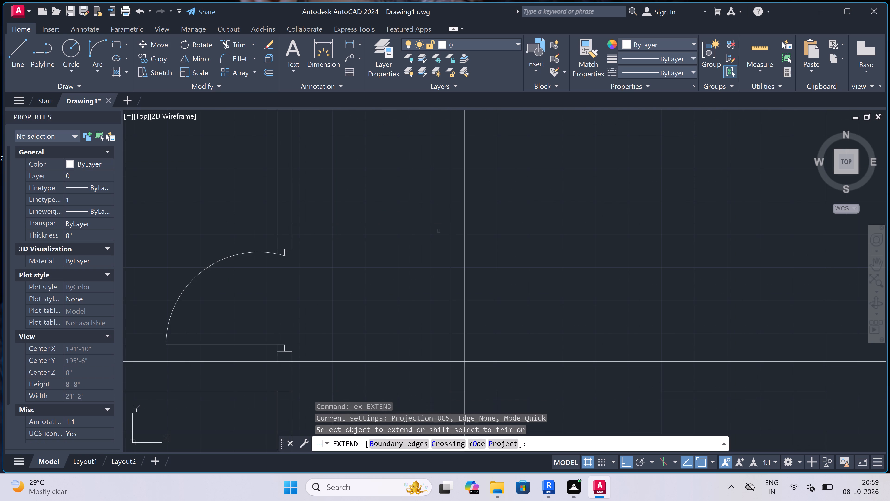
{"action": "left_click", "coordinate": [439, 238]}
{"action": "key", "text": "Escape"}
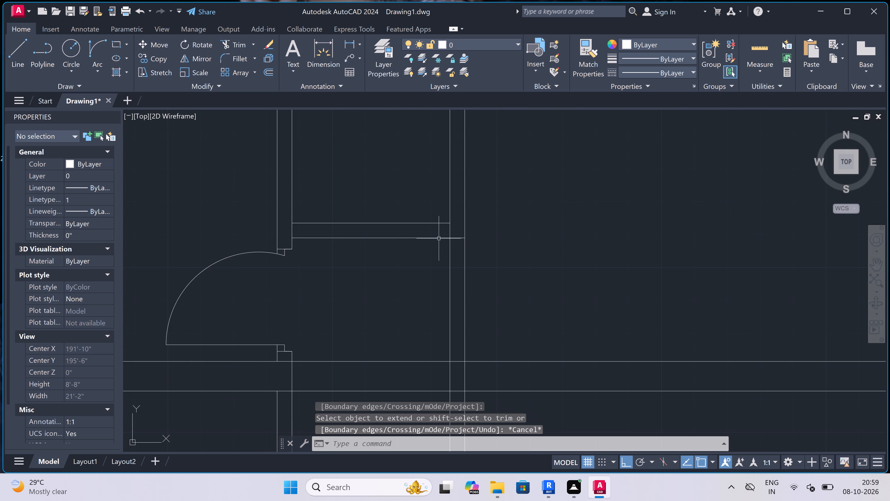
Trim both vertical right-wall lines between the small room's bottom wall and the long horizontal partition.
{"action": "type", "text": "tr"}
{"action": "key", "text": "space"}
{"action": "left_click", "coordinate": [436, 269]}
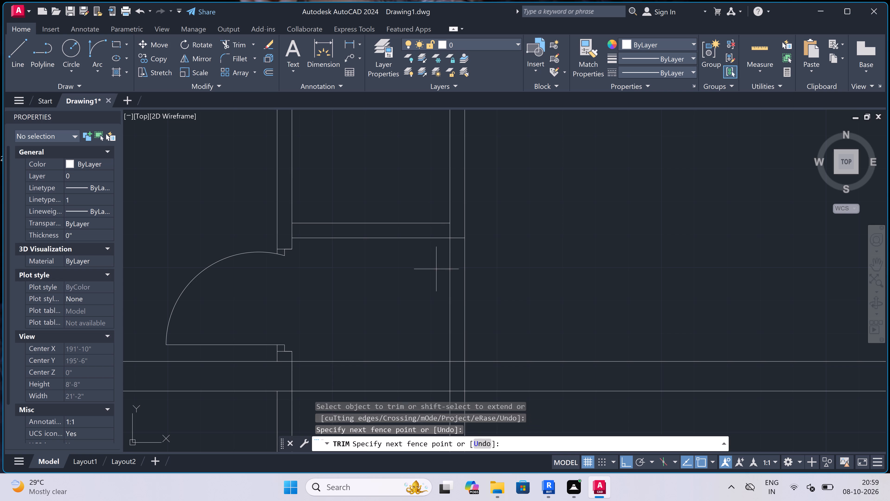
{"action": "left_click", "coordinate": [476, 260]}
Trim away the corridor's left wall lines within and below the long horizontal partition.
{"action": "scroll", "coordinate": [476, 260], "scroll_direction": "down", "scroll_amount": 2}
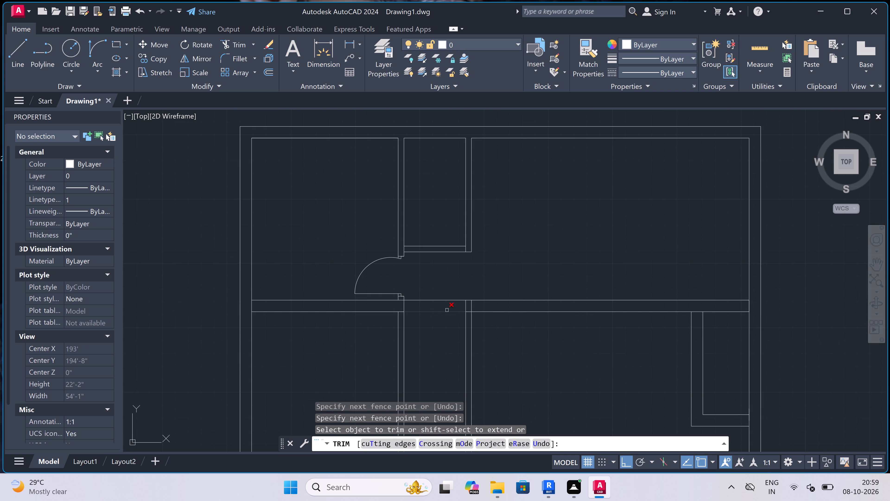
{"action": "scroll", "coordinate": [426, 309], "scroll_direction": "up", "scroll_amount": 2}
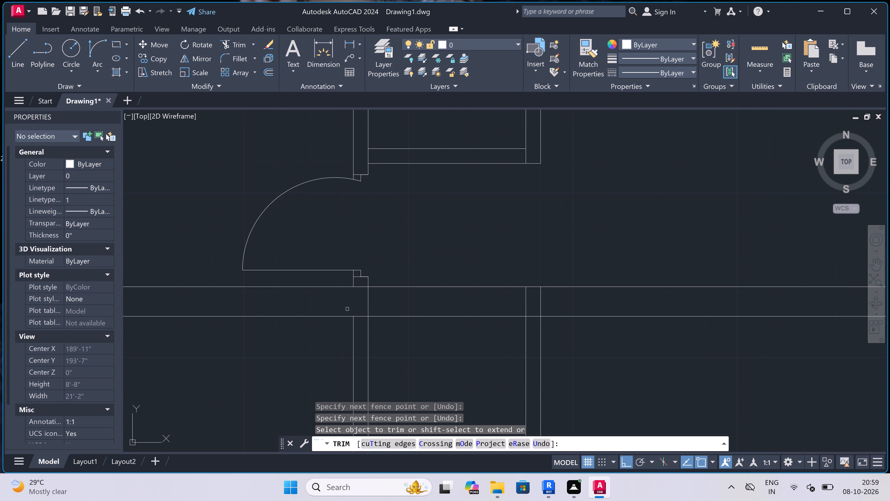
{"action": "left_click", "coordinate": [347, 309]}
{"action": "left_click", "coordinate": [413, 304]}
{"action": "scroll", "coordinate": [413, 302], "scroll_direction": "down", "scroll_amount": 4}
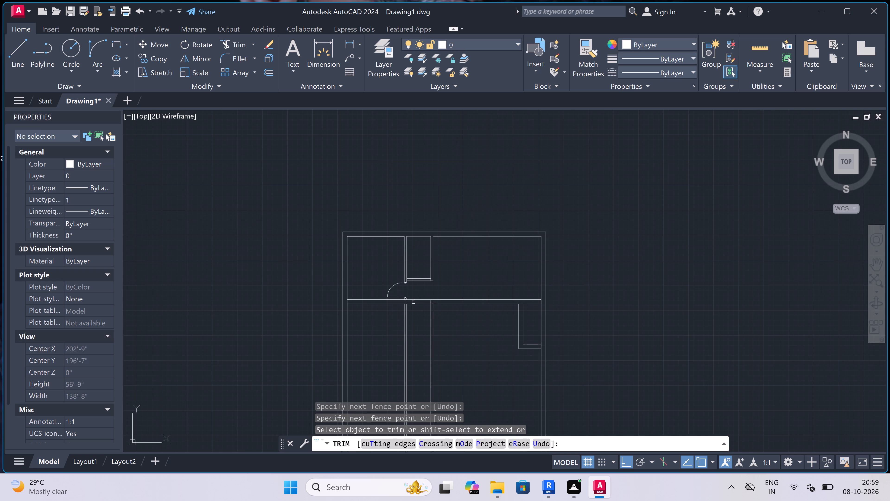
{"action": "left_click", "coordinate": [413, 323]}
{"action": "left_click", "coordinate": [389, 325]}
Trim away the left line of the corridor's remaining right wall, both within and below the horizontal partition.
{"action": "scroll", "coordinate": [431, 299], "scroll_direction": "up", "scroll_amount": 3}
{"action": "left_click", "coordinate": [428, 307]}
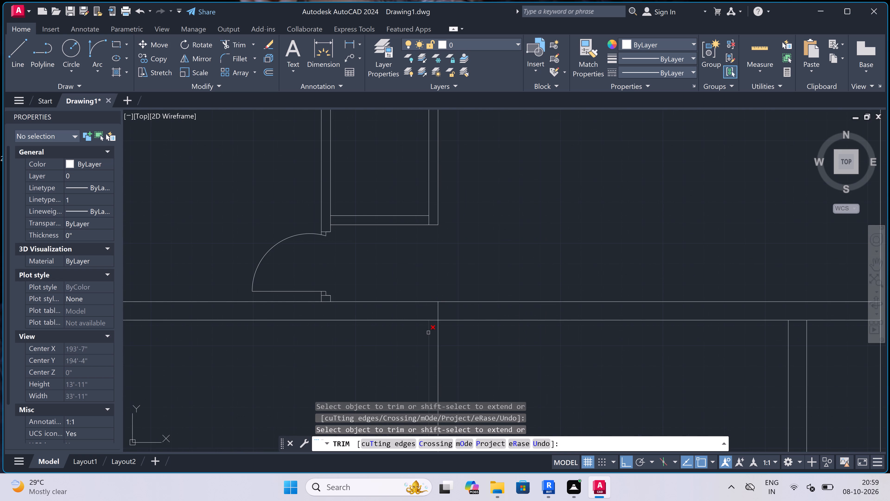
{"action": "left_click", "coordinate": [428, 333]}
{"action": "key", "text": "Escape"}
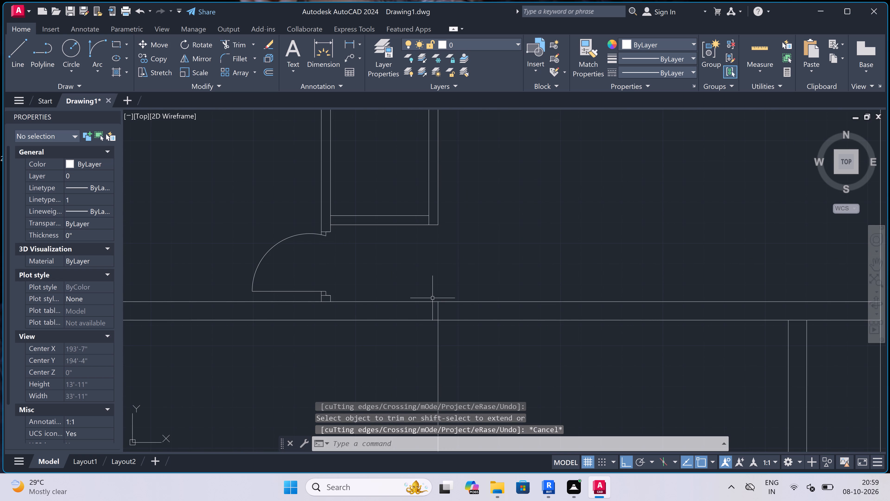
Draw a line from the remaining vertical wall line's top end, 9" to the left and about 46' straight down.
{"action": "key", "text": "l"}
{"action": "key", "text": "space"}
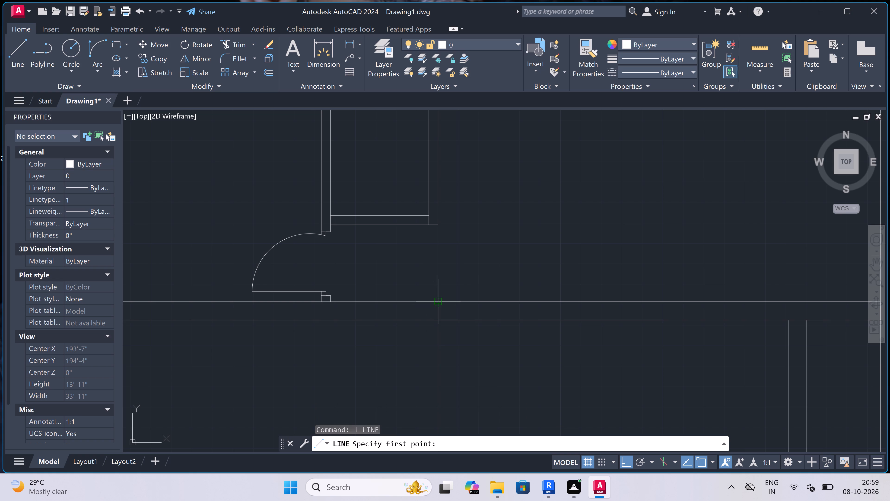
{"action": "left_click", "coordinate": [437, 301]}
{"action": "type", "text": "9\""}
{"action": "key", "text": "space"}
{"action": "scroll", "coordinate": [352, 305], "scroll_direction": "down", "scroll_amount": 5}
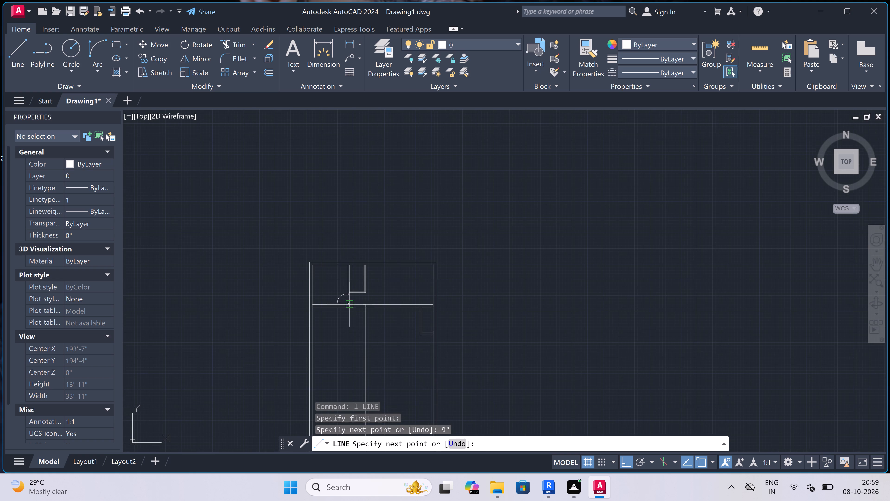
{"action": "scroll", "coordinate": [371, 339], "scroll_direction": "down", "scroll_amount": 2}
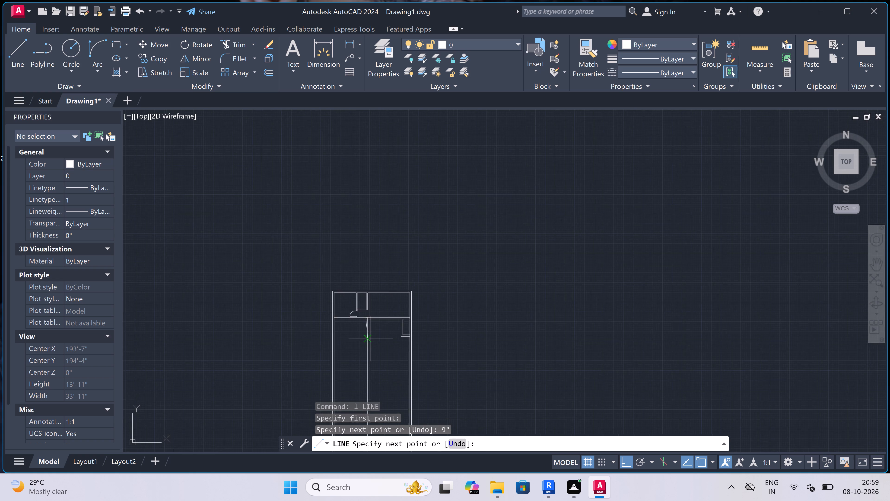
{"action": "scroll", "coordinate": [371, 339], "scroll_direction": "down", "scroll_amount": 2}
{"action": "scroll", "coordinate": [366, 372], "scroll_direction": "up", "scroll_amount": 4}
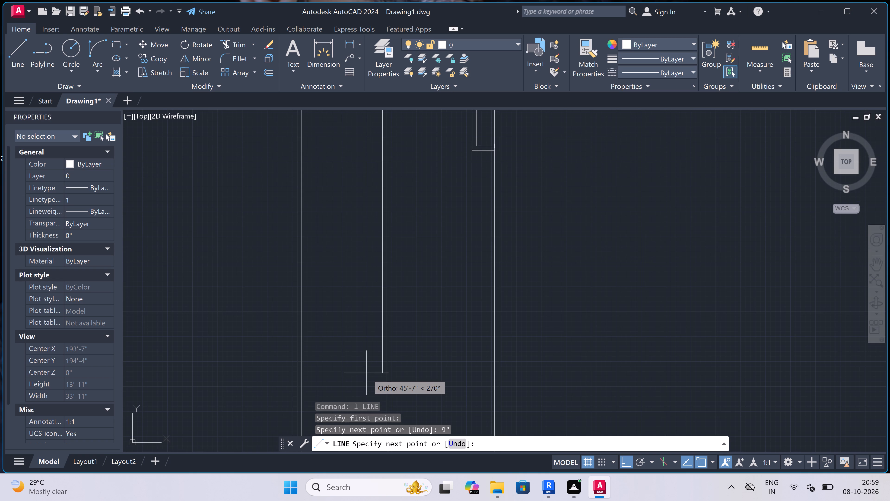
{"action": "scroll", "coordinate": [369, 377], "scroll_direction": "up", "scroll_amount": 4}
{"action": "left_click", "coordinate": [440, 384]}
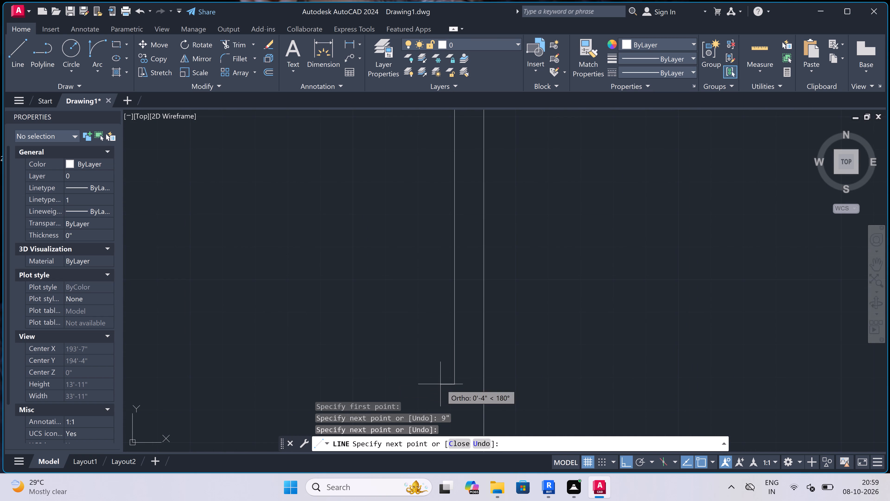
{"action": "key", "text": "Escape"}
Trim the left wall line and lower partition line crossing the junction of the 9" vertical wall and the horizontal partition.
{"action": "scroll", "coordinate": [362, 327], "scroll_direction": "down", "scroll_amount": 4}
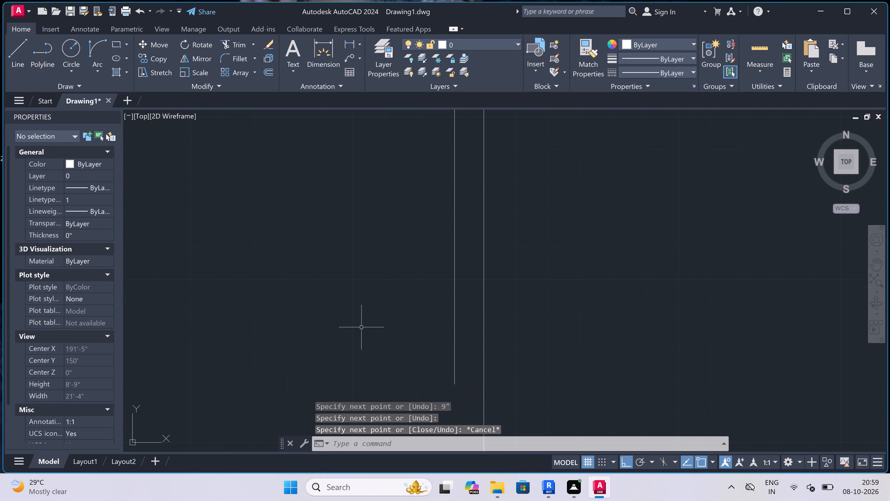
{"action": "scroll", "coordinate": [363, 325], "scroll_direction": "down", "scroll_amount": 4}
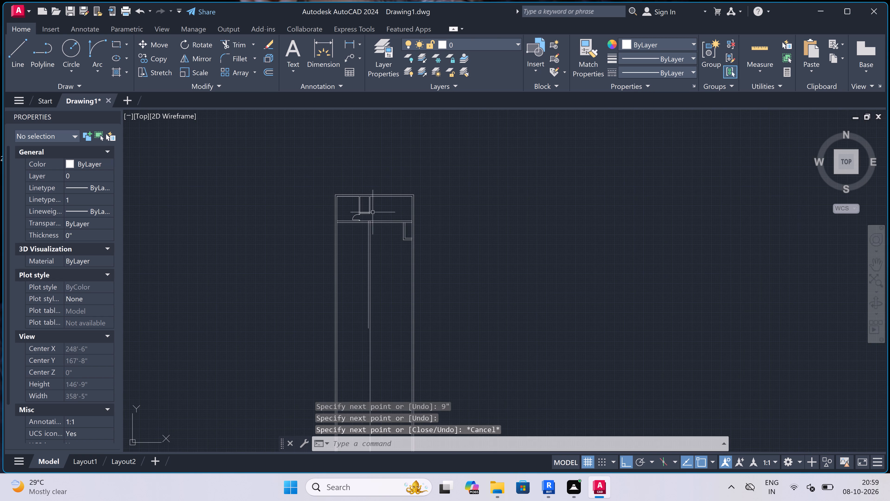
{"action": "scroll", "coordinate": [367, 214], "scroll_direction": "up", "scroll_amount": 4}
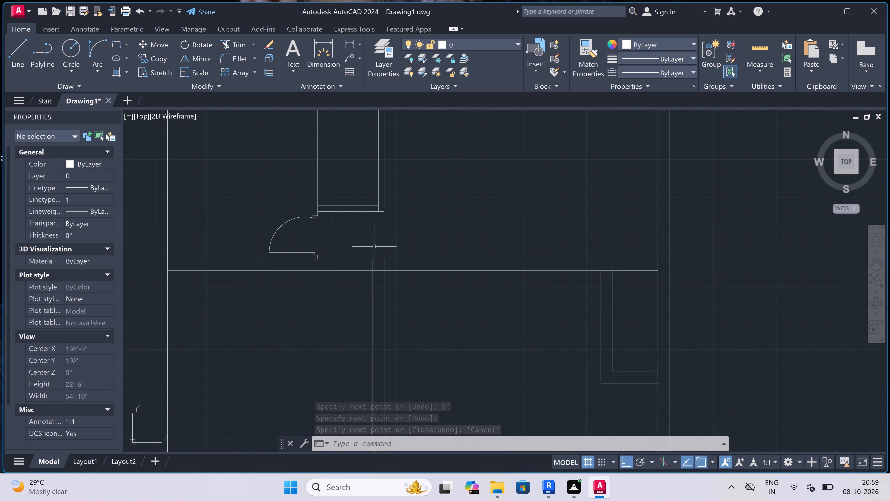
{"action": "type", "text": "tr"}
{"action": "key", "text": "space"}
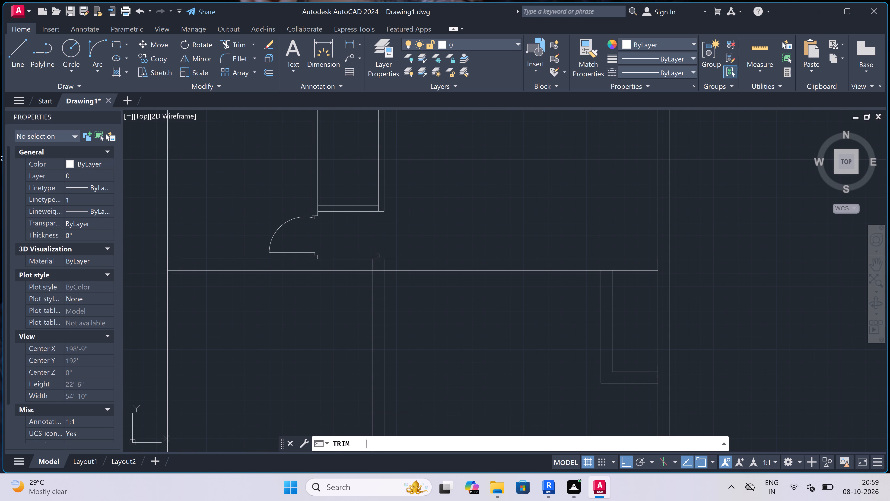
{"action": "scroll", "coordinate": [379, 262], "scroll_direction": "up", "scroll_amount": 3}
{"action": "left_click_drag", "start_coordinate": [335, 274], "coordinate": [337, 276]}
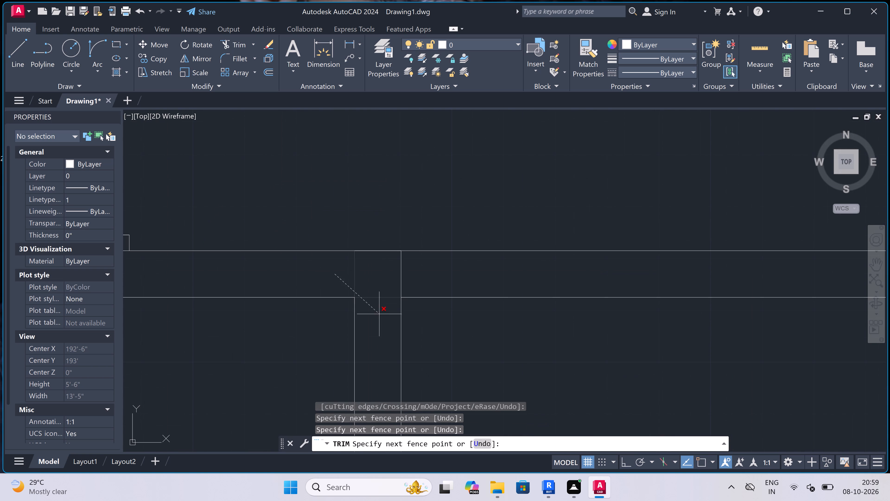
{"action": "left_click", "coordinate": [379, 314]}
{"action": "scroll", "coordinate": [387, 284], "scroll_direction": "down", "scroll_amount": 4}
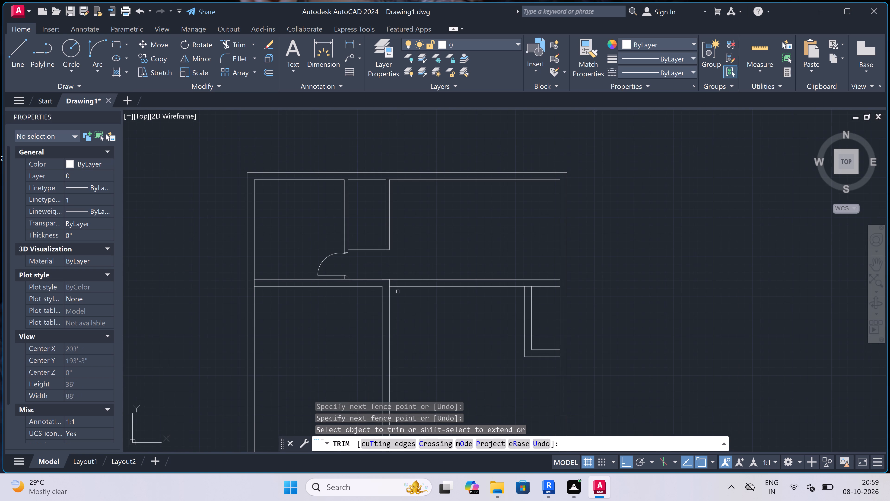
{"action": "key", "text": "Escape"}
Draw a line from the right-hand enclosure's lower-left corner, 6'2" to the left and up to the partition's upper line.
{"action": "key", "text": "l"}
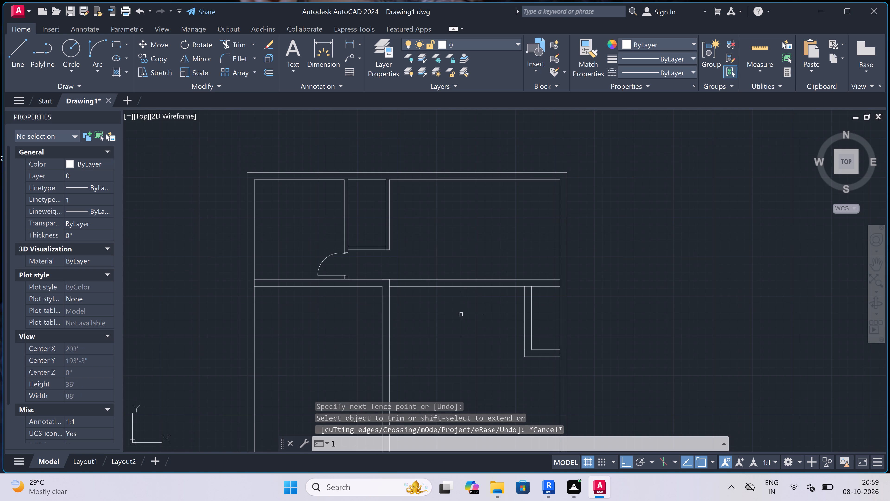
{"action": "key", "text": "space"}
{"action": "scroll", "coordinate": [469, 292], "scroll_direction": "down", "scroll_amount": 2}
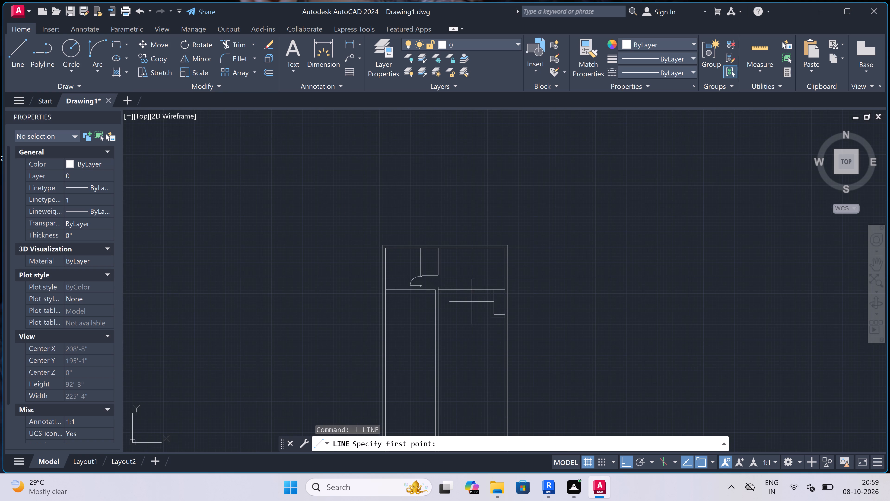
{"action": "scroll", "coordinate": [476, 313], "scroll_direction": "up", "scroll_amount": 3}
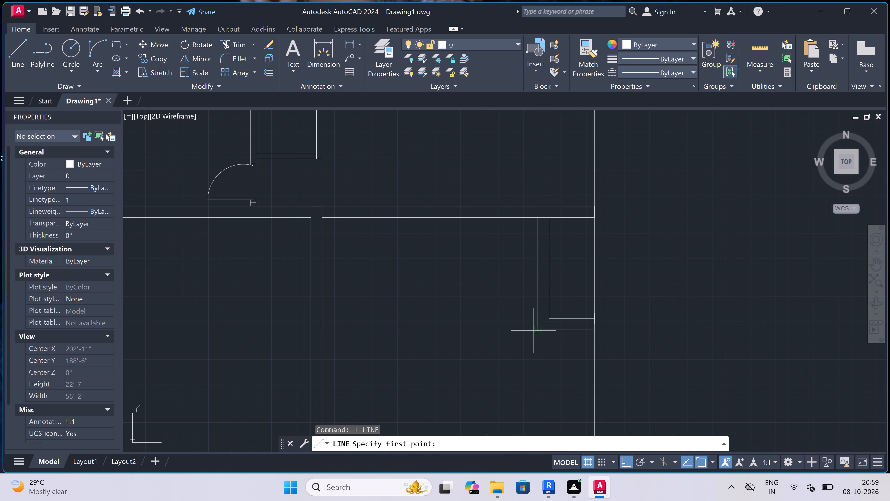
{"action": "left_click", "coordinate": [535, 332]}
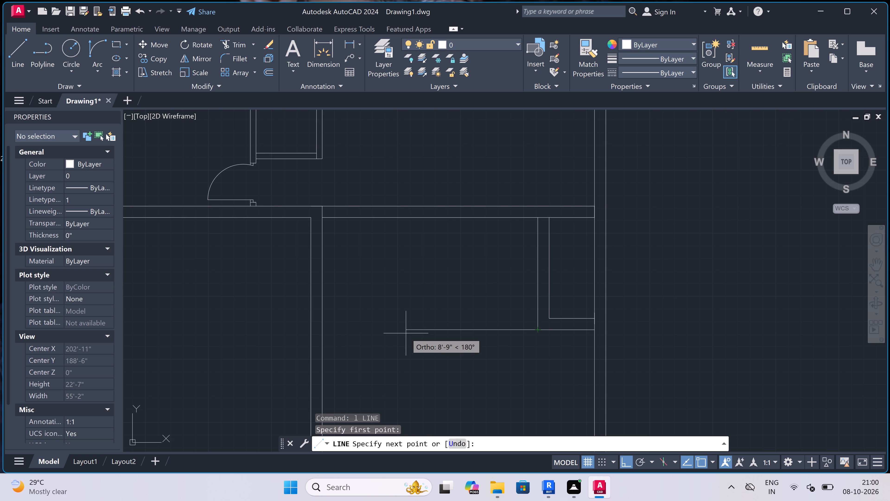
{"action": "type", "text": "6'"}
{"action": "type", "text": "2\""}
{"action": "key", "text": "space"}
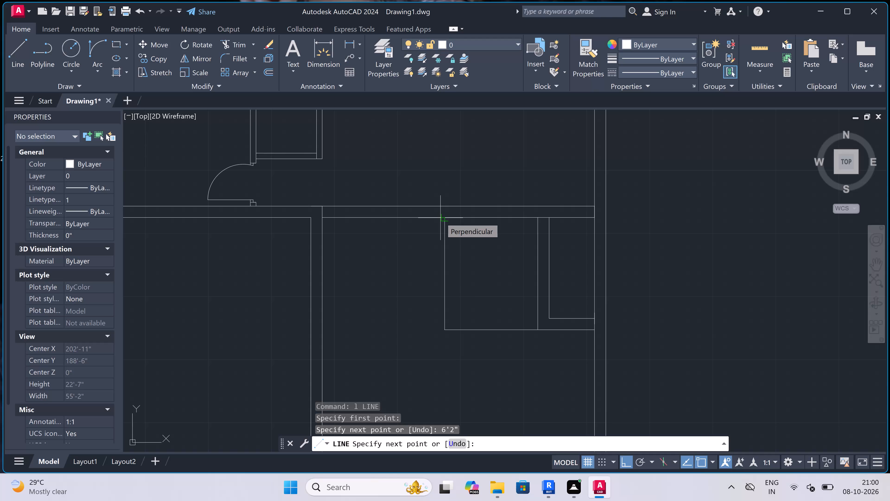
{"action": "left_click", "coordinate": [445, 206]}
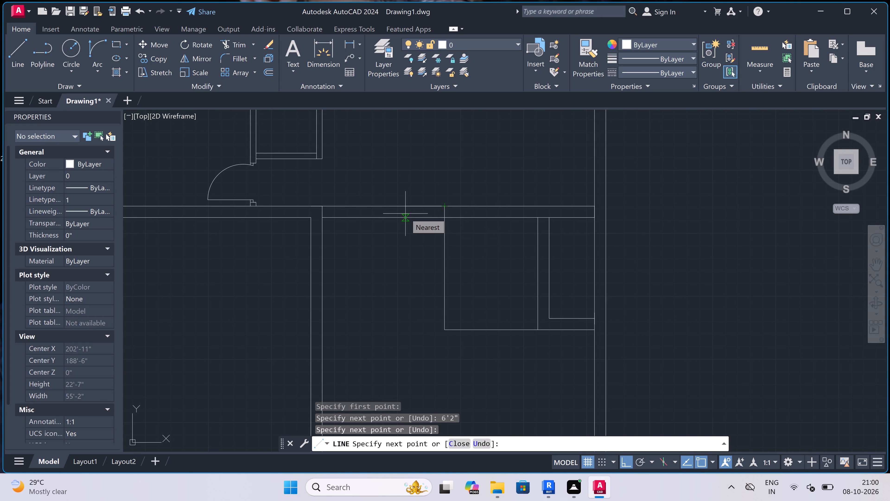
Continue the line 9" left, down level with the enclosure's bottom line, and across to the starting vertical's lower end.
{"action": "key", "text": "9"}
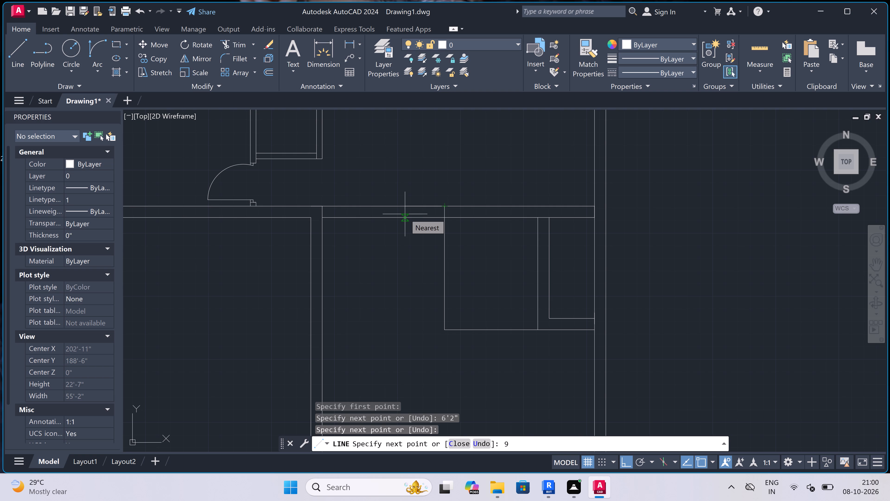
{"action": "type", "text": "\""}
{"action": "key", "text": "space"}
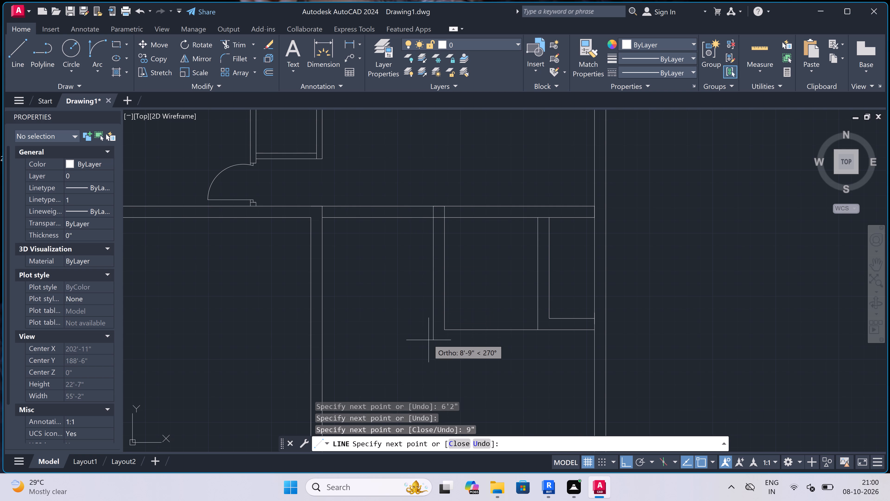
{"action": "scroll", "coordinate": [435, 326], "scroll_direction": "up", "scroll_amount": 3}
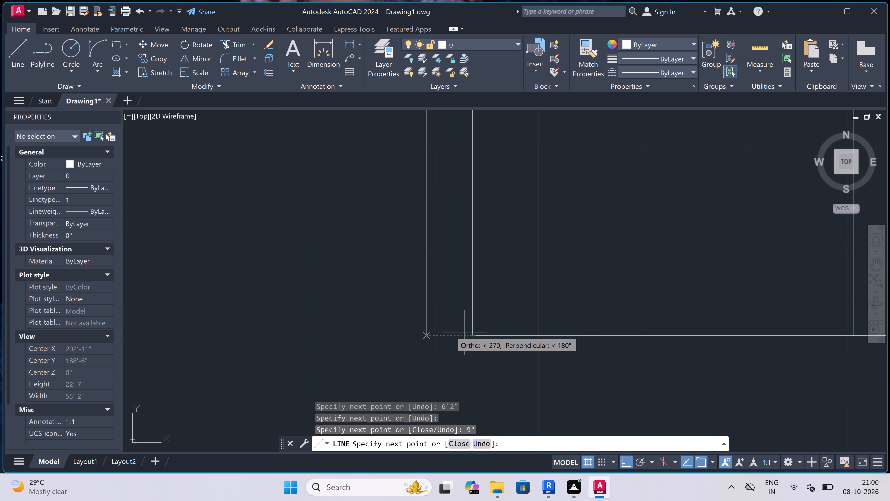
{"action": "left_click", "coordinate": [429, 334]}
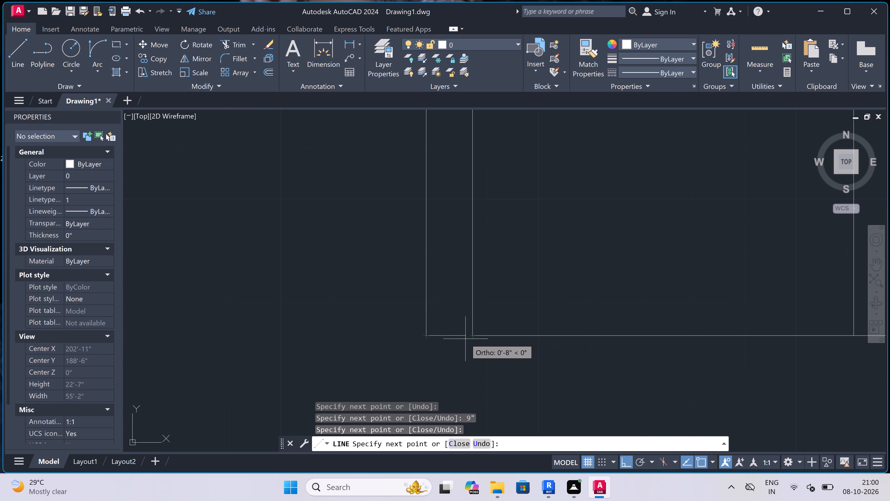
{"action": "left_click", "coordinate": [476, 337]}
{"action": "key", "text": "Escape"}
Draw a line from the enclosure's lower-left corner, 9" up and across to the inner vertical wall line.
{"action": "key", "text": "space"}
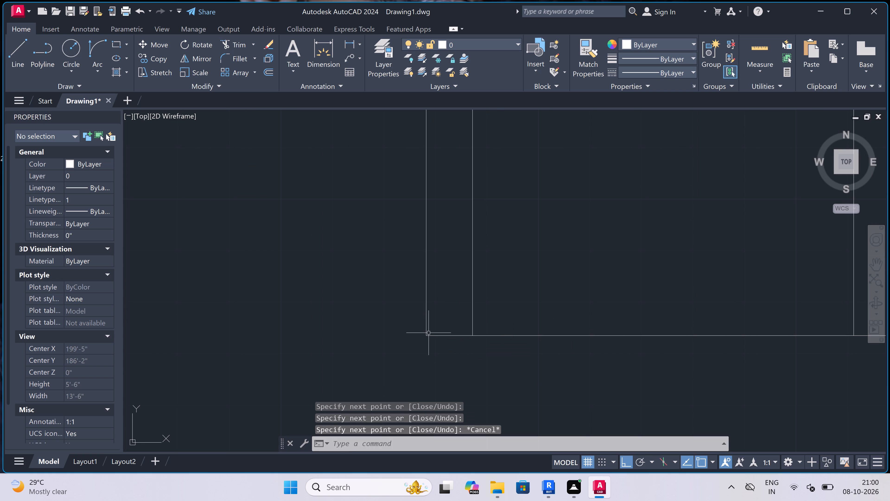
{"action": "left_click", "coordinate": [428, 333]}
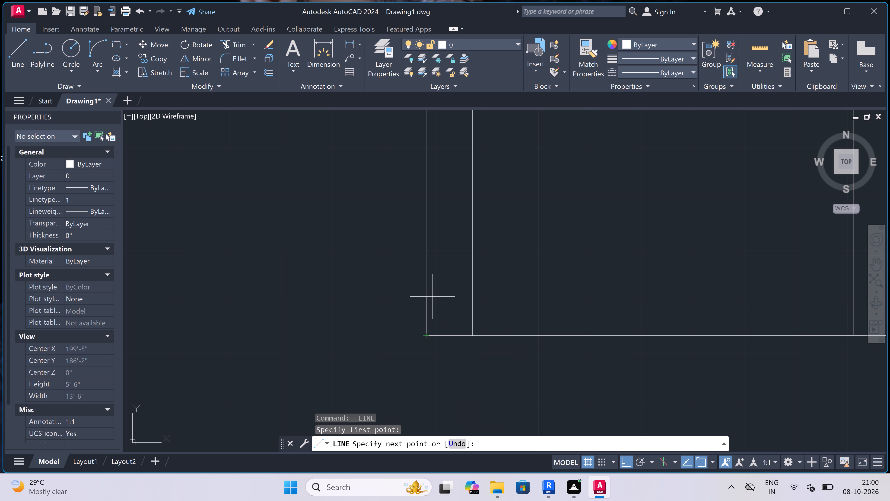
{"action": "type", "text": "9\""}
{"action": "key", "text": "space"}
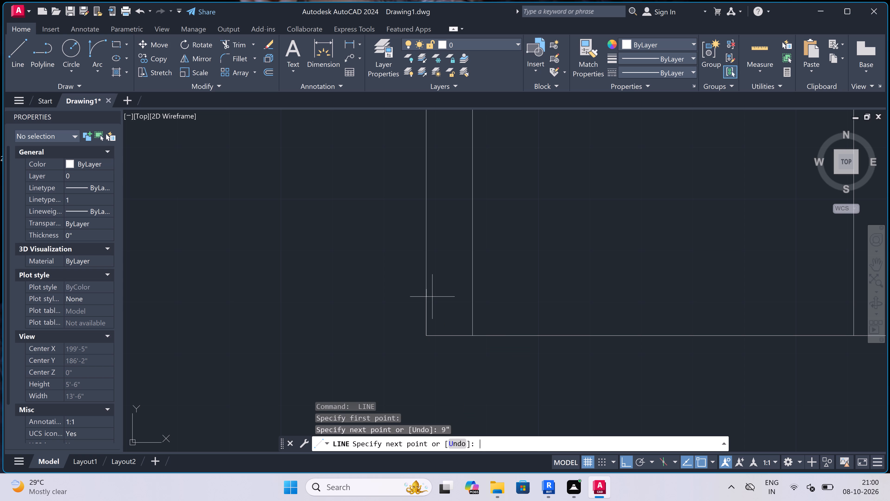
{"action": "scroll", "coordinate": [432, 297], "scroll_direction": "down", "scroll_amount": 2}
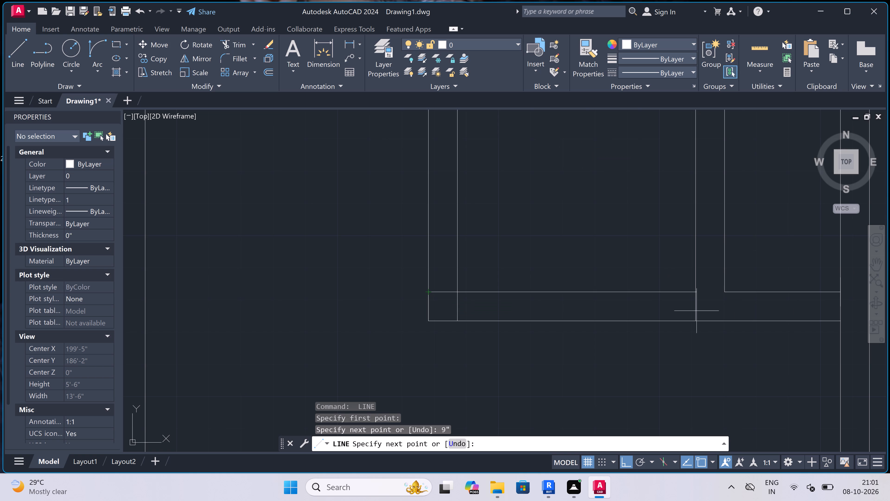
{"action": "left_click_drag", "start_coordinate": [695, 293], "coordinate": [693, 292]}
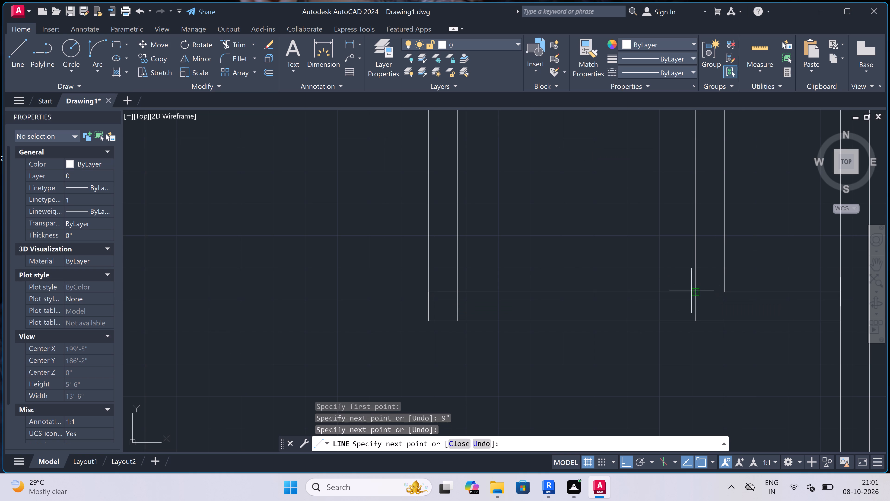
{"action": "key", "text": "Escape"}
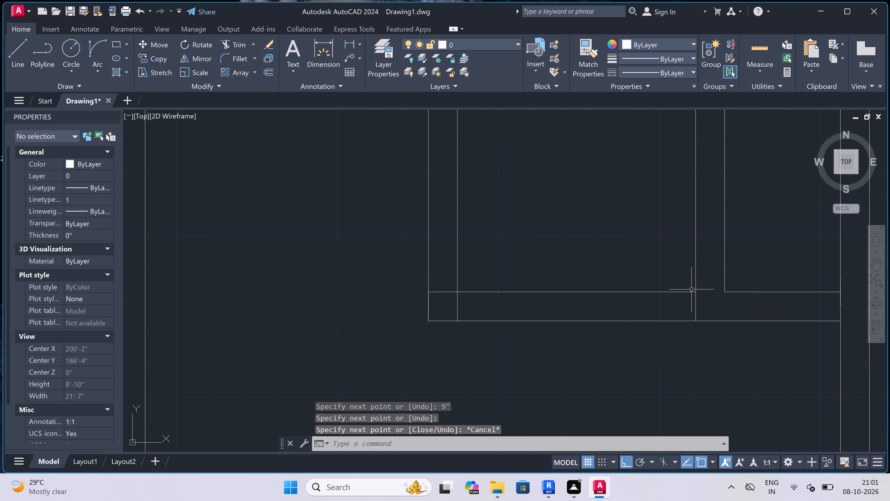
Move the enclosure's six left and bottom wall lines about one wall thickness to the left.
{"action": "scroll", "coordinate": [425, 322], "scroll_direction": "down", "scroll_amount": 4}
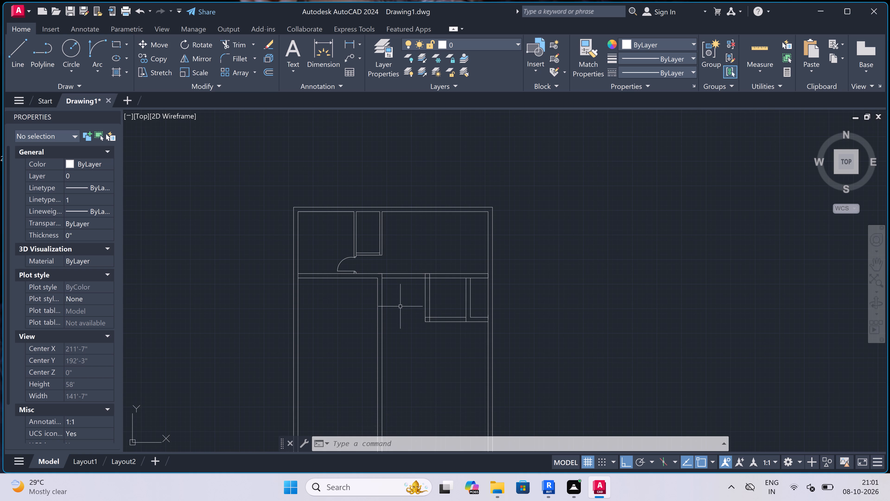
{"action": "scroll", "coordinate": [400, 306], "scroll_direction": "down", "scroll_amount": 1}
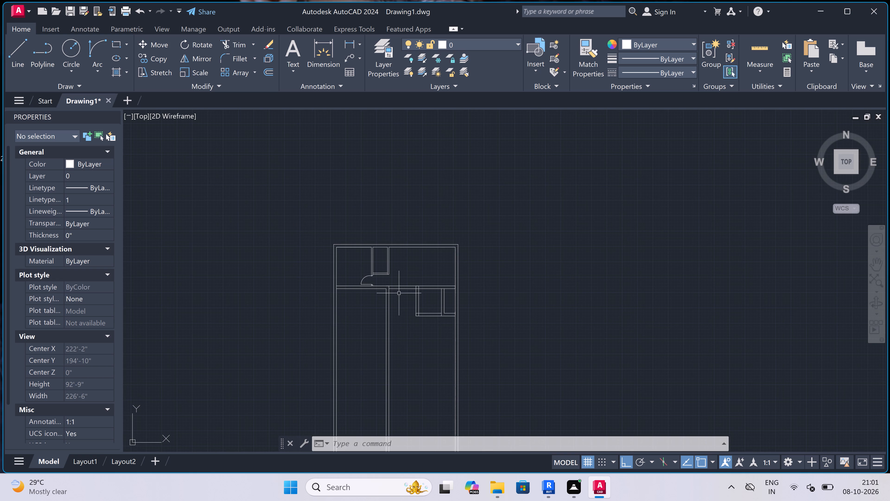
{"action": "scroll", "coordinate": [434, 280], "scroll_direction": "up", "scroll_amount": 3}
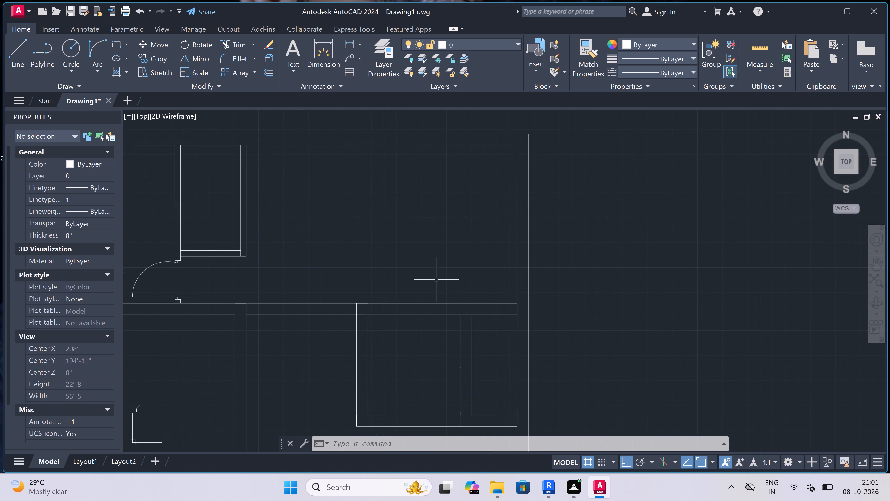
{"action": "scroll", "coordinate": [435, 280], "scroll_direction": "down", "scroll_amount": 2}
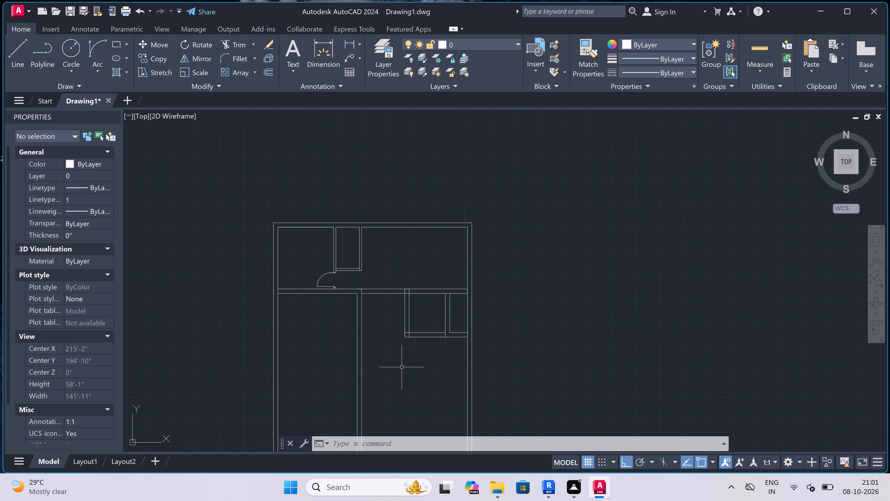
{"action": "scroll", "coordinate": [385, 395], "scroll_direction": "up", "scroll_amount": 1}
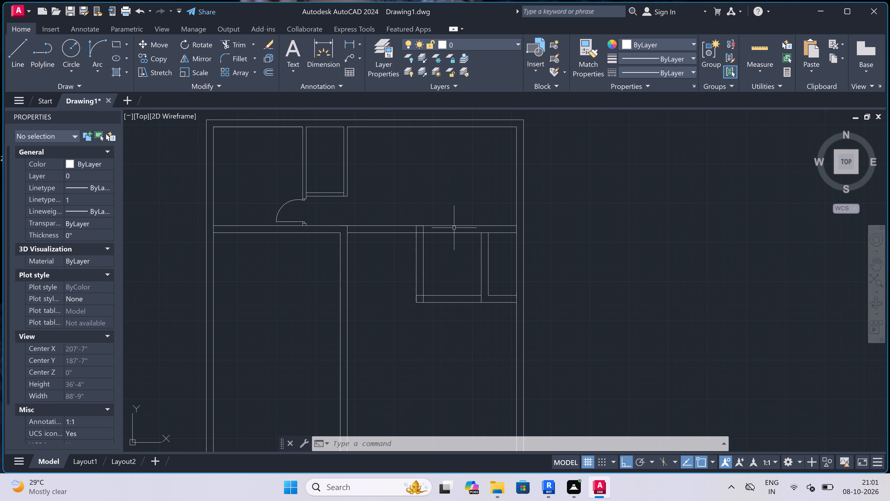
{"action": "left_click", "coordinate": [452, 238]}
{"action": "left_click", "coordinate": [399, 342]}
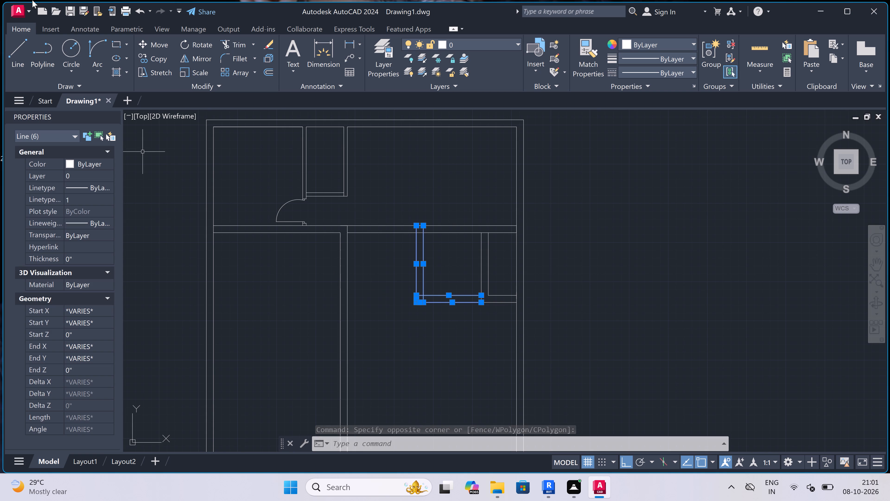
{"action": "left_click", "coordinate": [153, 44]}
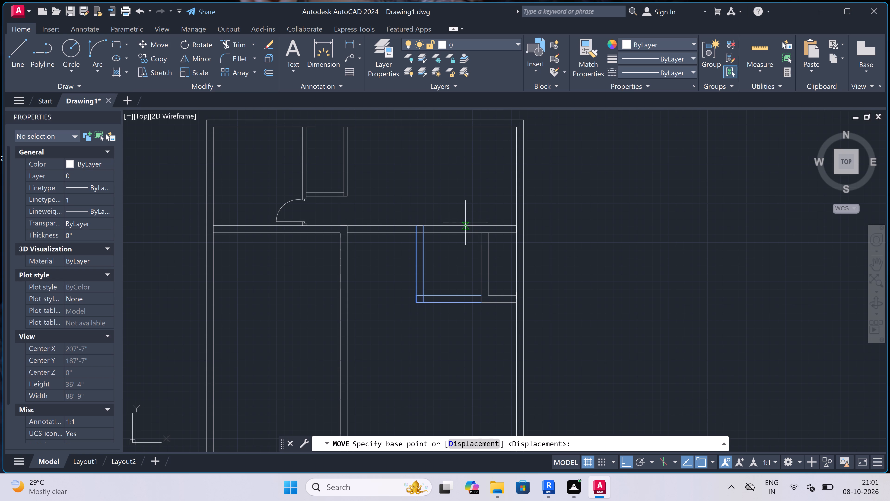
{"action": "double_click", "coordinate": [415, 223]}
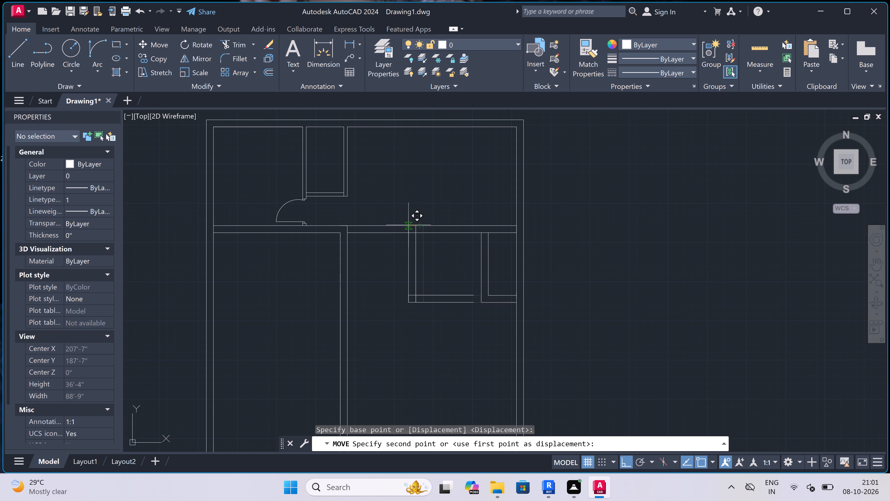
{"action": "double_click", "coordinate": [408, 225]}
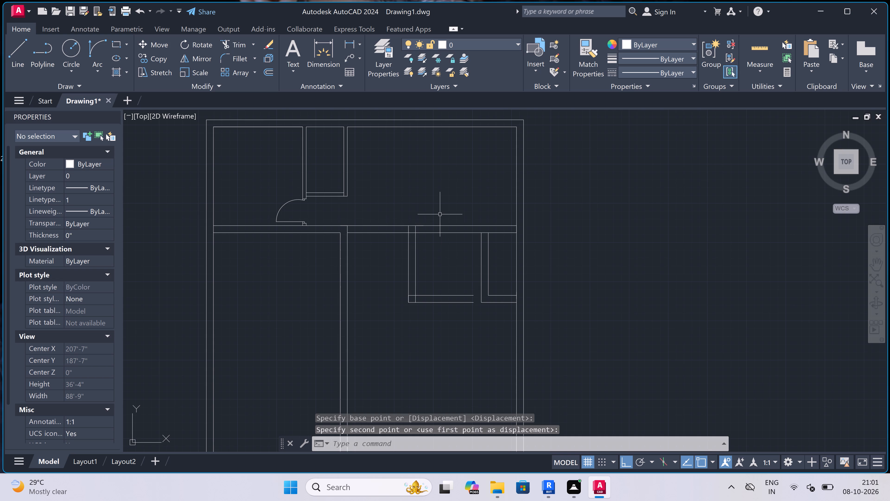
{"action": "key", "text": "Escape"}
Extend the enclosure's two bottom wall lines to the inner vertical wall line.
{"action": "key", "text": "e"}
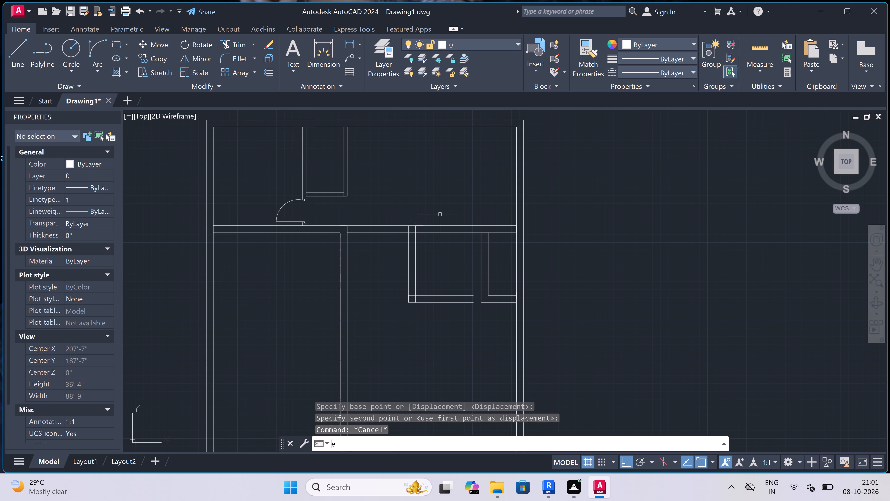
{"action": "key", "text": "x"}
{"action": "key", "text": "space"}
{"action": "left_click", "coordinate": [442, 247]}
{"action": "left_click", "coordinate": [455, 360]}
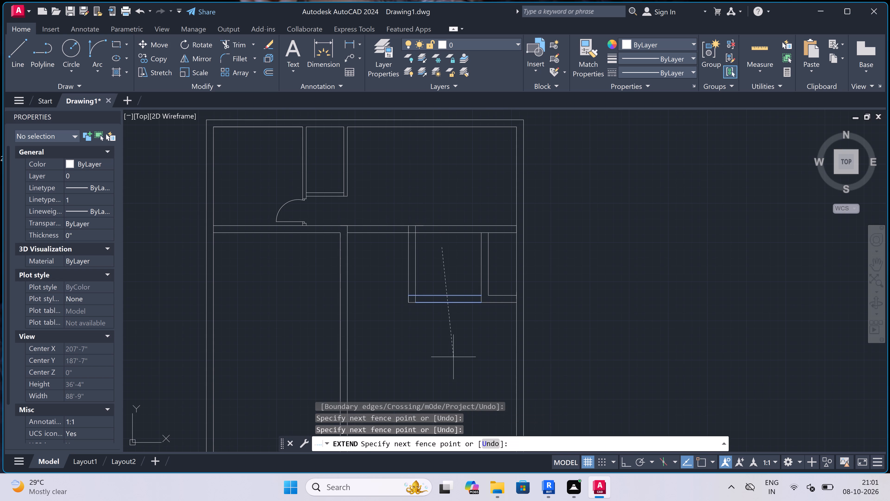
{"action": "key", "text": "Escape"}
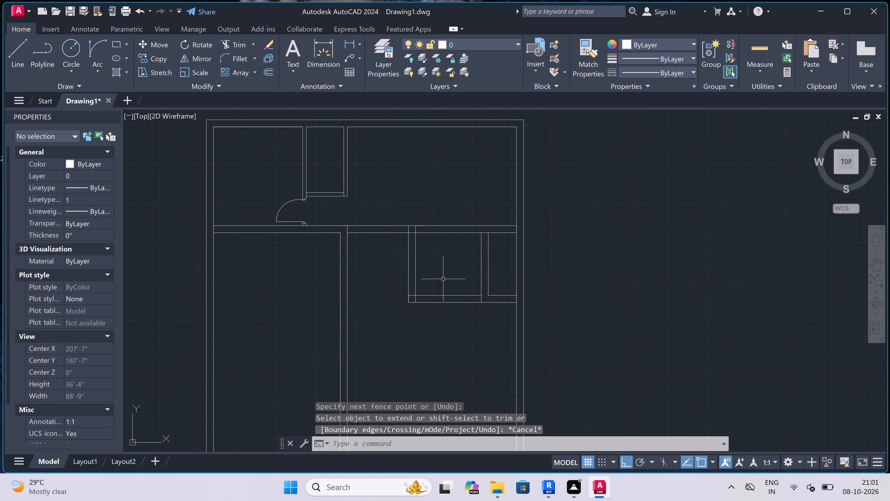
Draw a short vertical line across the horizontal partition, about midway between the enclosure's left wall and inner vertical wall.
{"action": "type", "text": "l"}
{"action": "key", "text": "space"}
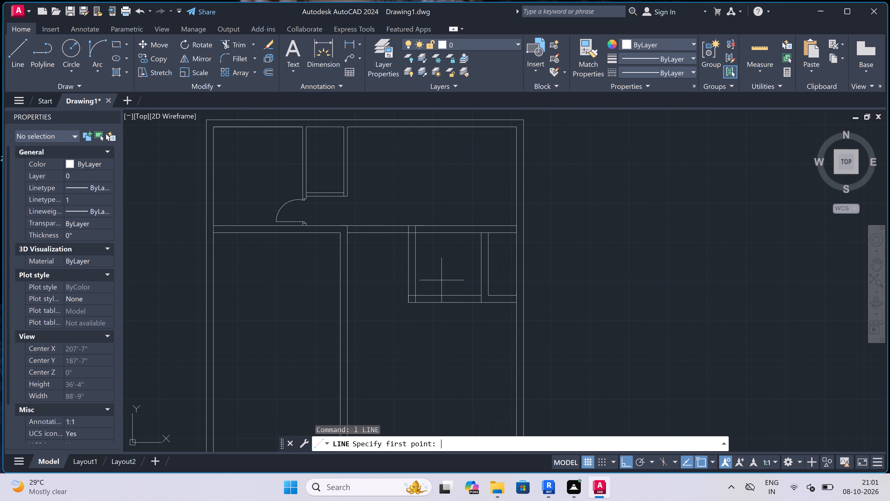
{"action": "scroll", "coordinate": [448, 241], "scroll_direction": "up", "scroll_amount": 2}
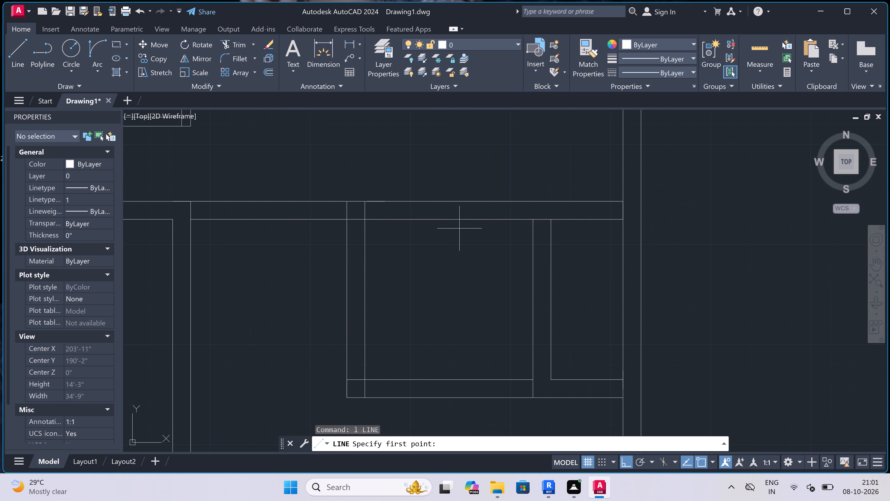
{"action": "left_click", "coordinate": [460, 222]}
{"action": "left_click", "coordinate": [457, 205]}
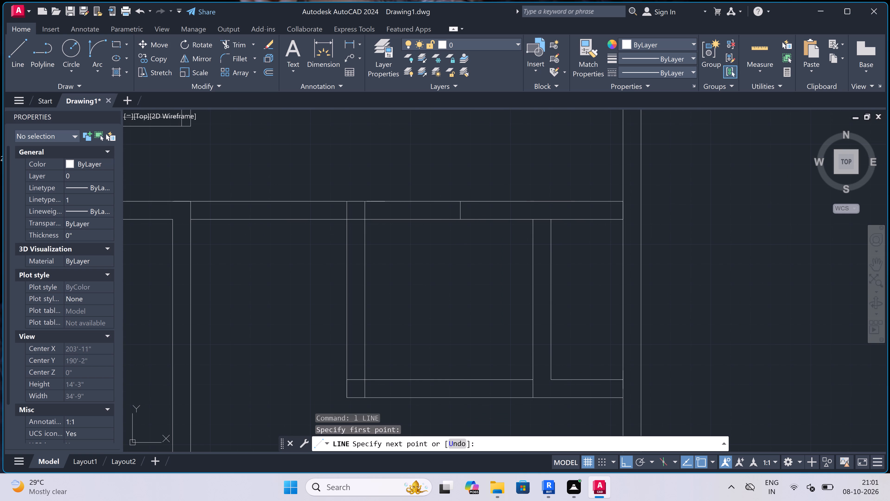
{"action": "key", "text": "Escape"}
Trim the partition line crossing the enclosure's left wall and clear the partition from that wall to the short vertical line, including the leftover fragment.
{"action": "key", "text": "t"}
{"action": "key", "text": "r"}
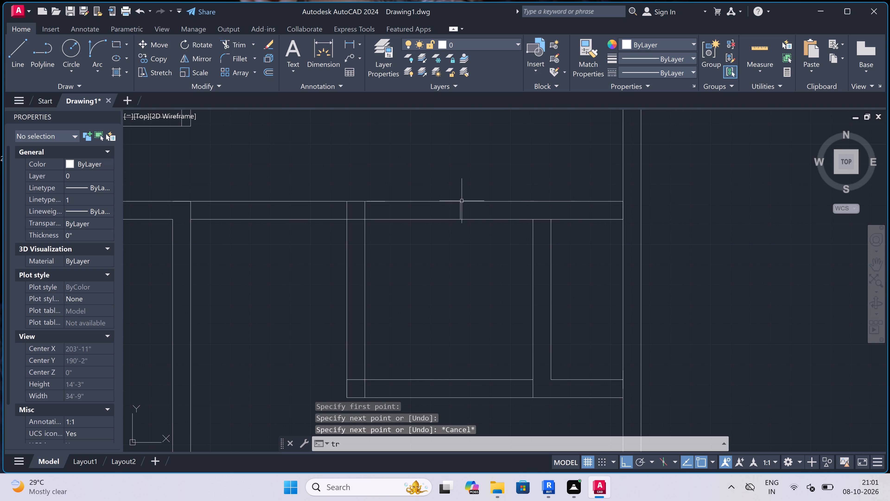
{"action": "key", "text": "space"}
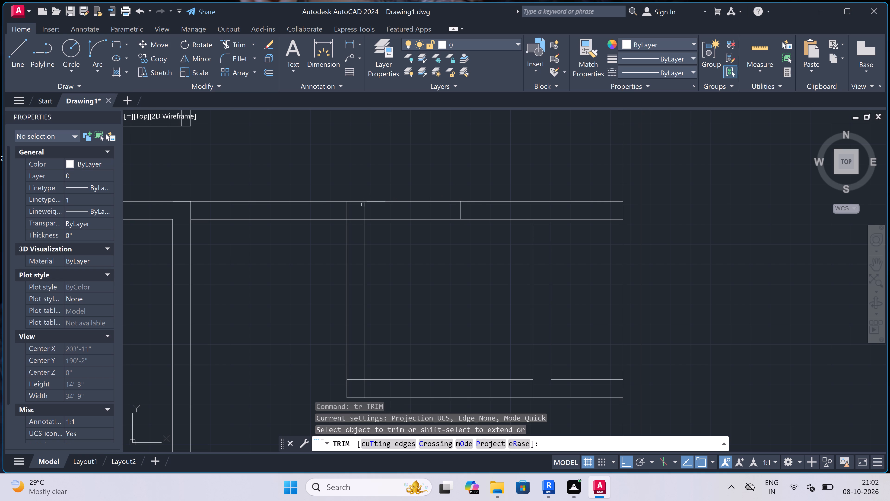
{"action": "left_click", "coordinate": [354, 215]}
{"action": "left_click", "coordinate": [356, 235]}
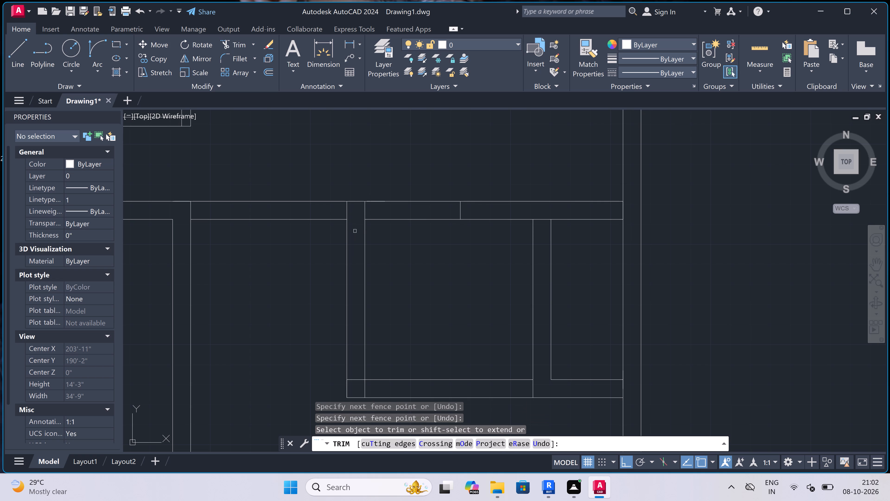
{"action": "left_click", "coordinate": [409, 181]}
{"action": "left_click_drag", "start_coordinate": [408, 253], "coordinate": [409, 250]}
{"action": "scroll", "coordinate": [386, 193], "scroll_direction": "up", "scroll_amount": 2}
{"action": "left_click", "coordinate": [369, 196]}
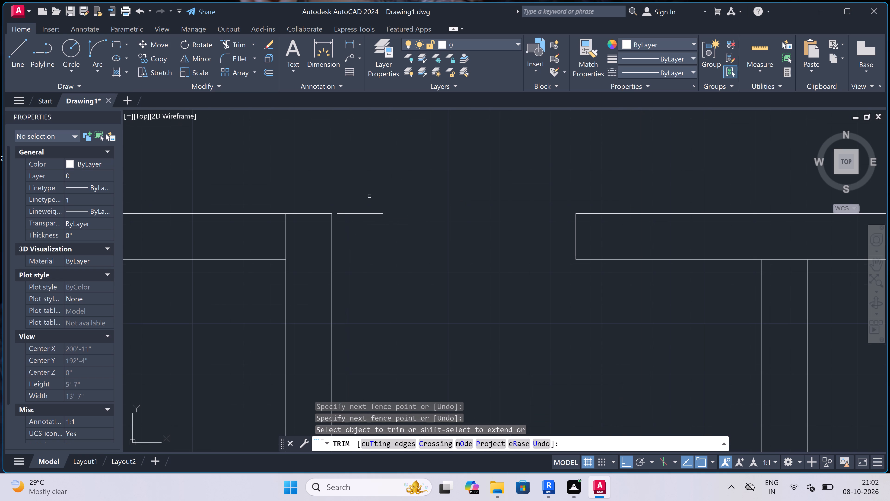
{"action": "left_click", "coordinate": [370, 254]}
Trim both horizontal partition lines between the long 9" vertical wall and the enclosure's left wall.
{"action": "scroll", "coordinate": [410, 196], "scroll_direction": "down", "scroll_amount": 5}
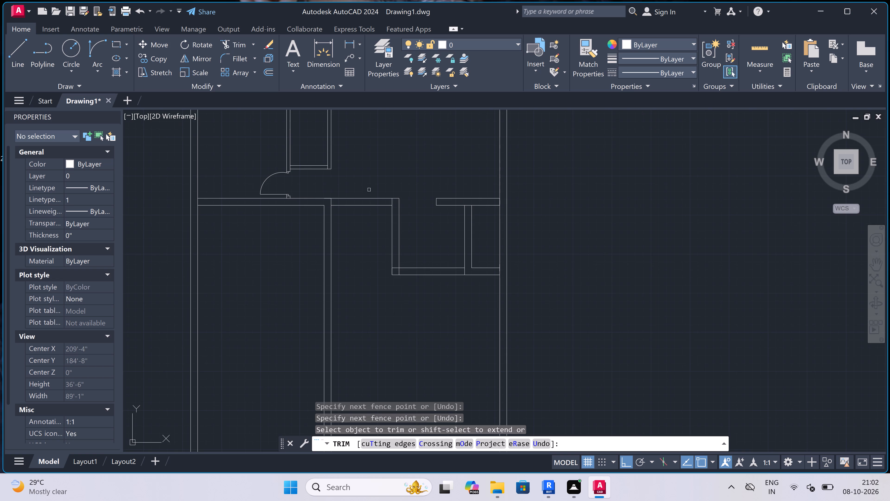
{"action": "left_click", "coordinate": [369, 190]}
{"action": "left_click", "coordinate": [371, 240]}
Trim the crossing lines at the enclosure's lower-left corner and the inner vertical line's end inside the bottom wall.
{"action": "scroll", "coordinate": [404, 284], "scroll_direction": "up", "scroll_amount": 1}
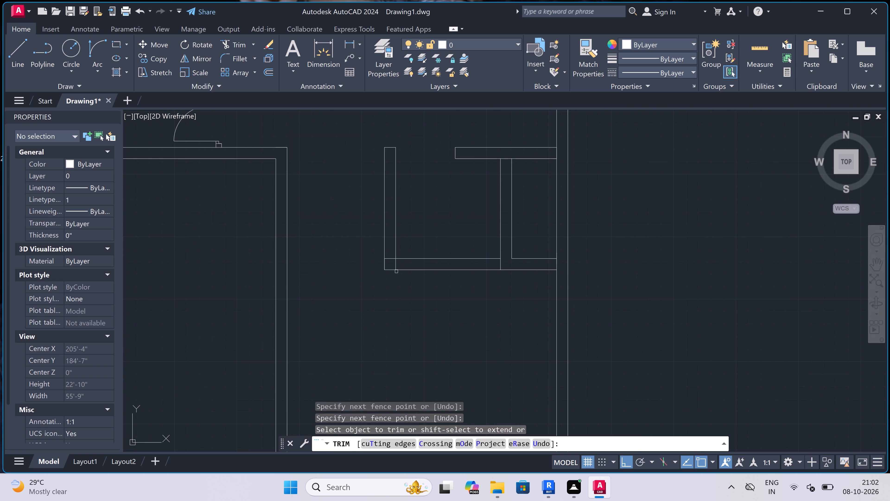
{"action": "scroll", "coordinate": [383, 252], "scroll_direction": "up", "scroll_amount": 2}
{"action": "left_click", "coordinate": [397, 266]}
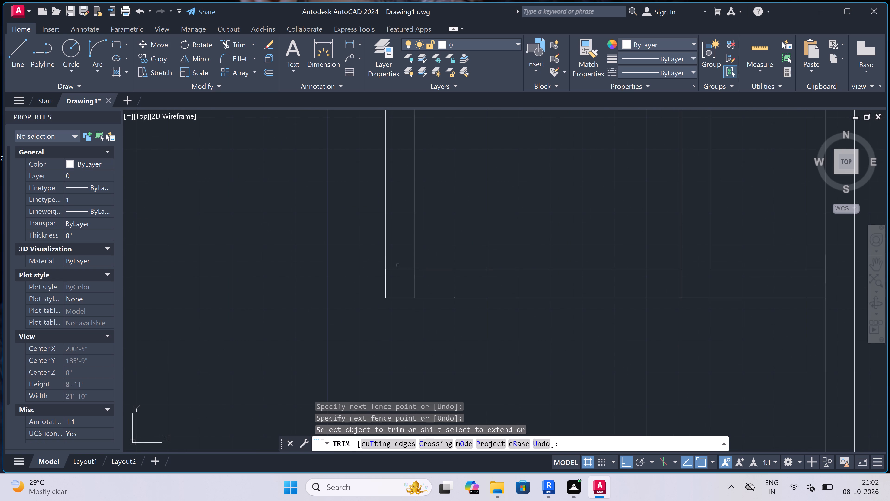
{"action": "left_click", "coordinate": [416, 289]}
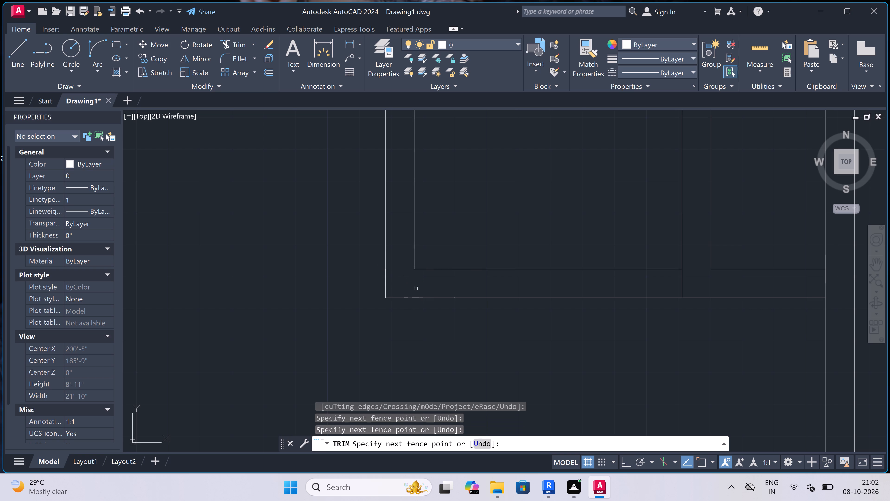
{"action": "scroll", "coordinate": [404, 269], "scroll_direction": "down", "scroll_amount": 4}
{"action": "scroll", "coordinate": [441, 271], "scroll_direction": "up", "scroll_amount": 1}
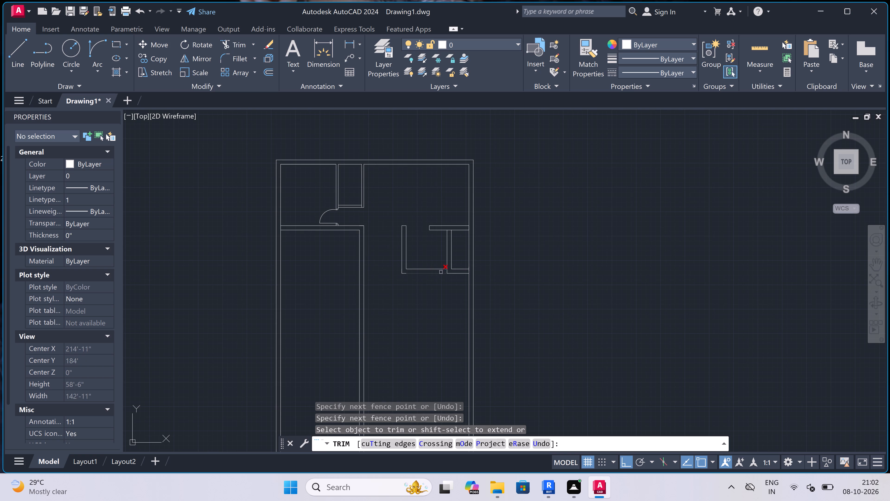
{"action": "scroll", "coordinate": [441, 271], "scroll_direction": "up", "scroll_amount": 2}
{"action": "scroll", "coordinate": [468, 274], "scroll_direction": "up", "scroll_amount": 2}
{"action": "left_click", "coordinate": [470, 268]}
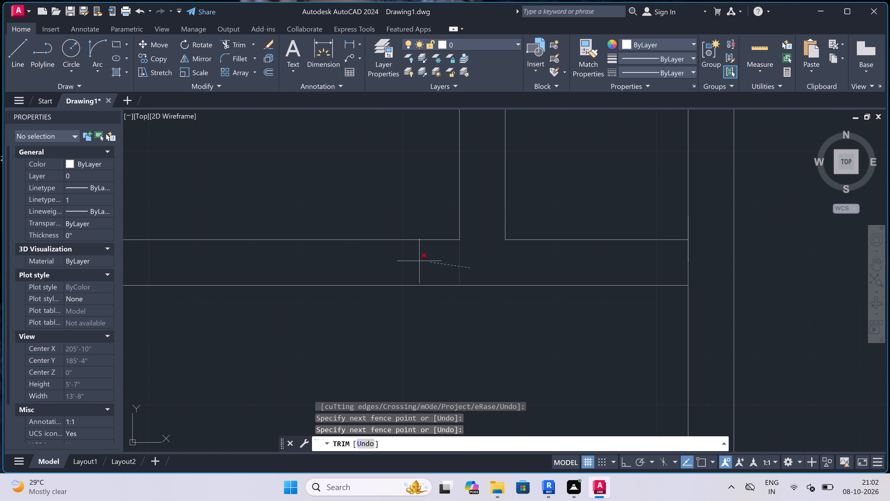
{"action": "left_click", "coordinate": [419, 261]}
{"action": "scroll", "coordinate": [420, 261], "scroll_direction": "down", "scroll_amount": 5}
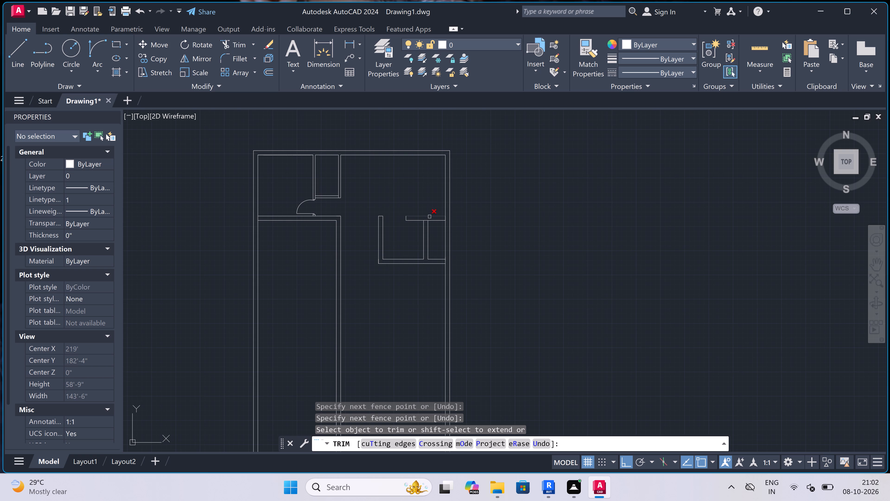
{"action": "scroll", "coordinate": [422, 226], "scroll_direction": "up", "scroll_amount": 1}
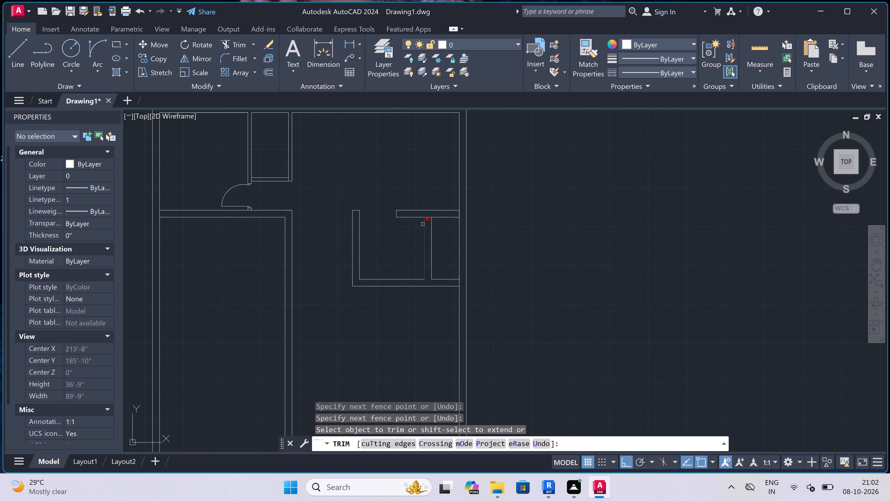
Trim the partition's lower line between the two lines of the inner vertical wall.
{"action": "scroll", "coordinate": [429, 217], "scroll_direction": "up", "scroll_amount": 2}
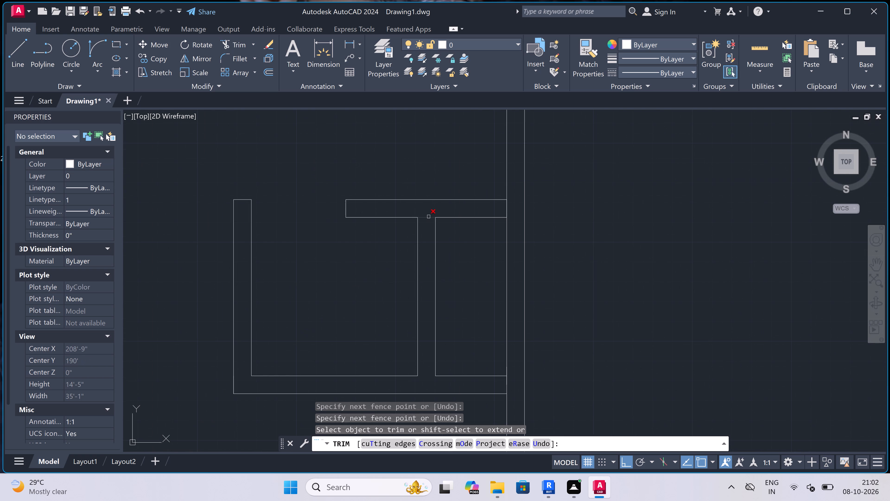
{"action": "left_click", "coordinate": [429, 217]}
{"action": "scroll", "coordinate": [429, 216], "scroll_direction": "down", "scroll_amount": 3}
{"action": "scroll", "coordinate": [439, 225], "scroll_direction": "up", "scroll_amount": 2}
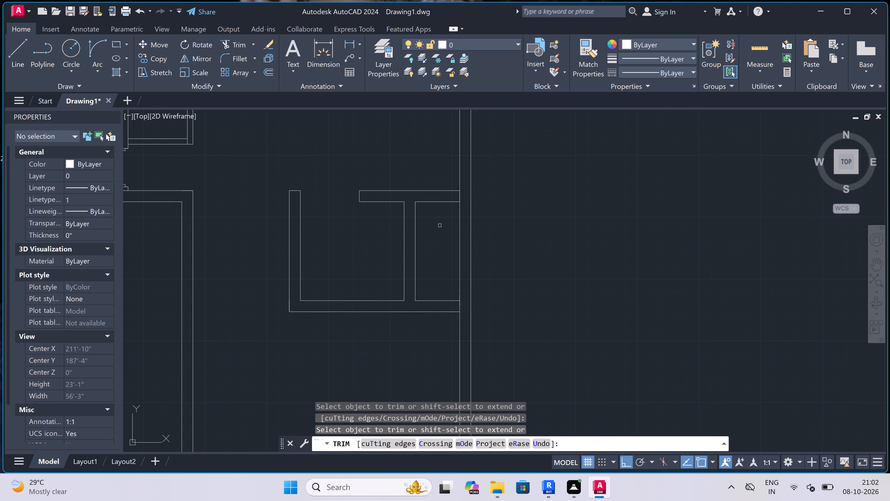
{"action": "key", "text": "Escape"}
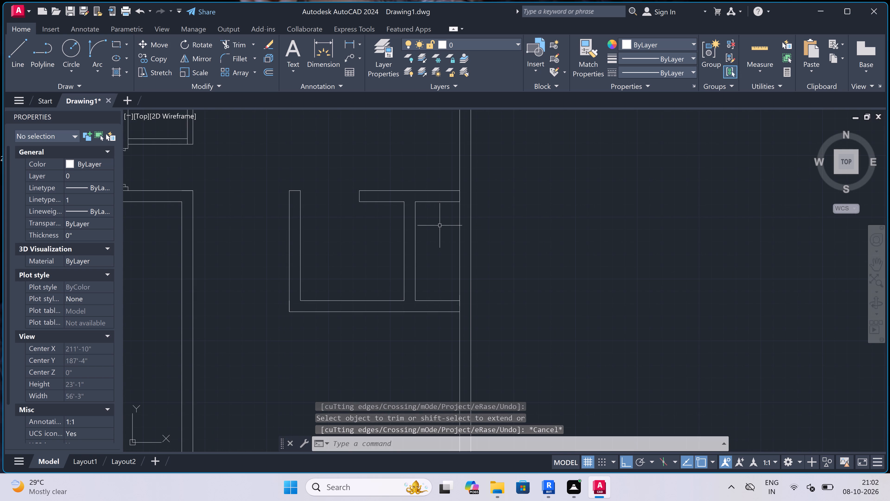
Draw a short line closing the gap in the partition's lower line across the top of the inner vertical wall.
{"action": "scroll", "coordinate": [440, 225], "scroll_direction": "down", "scroll_amount": 2}
{"action": "scroll", "coordinate": [442, 225], "scroll_direction": "up", "scroll_amount": 2}
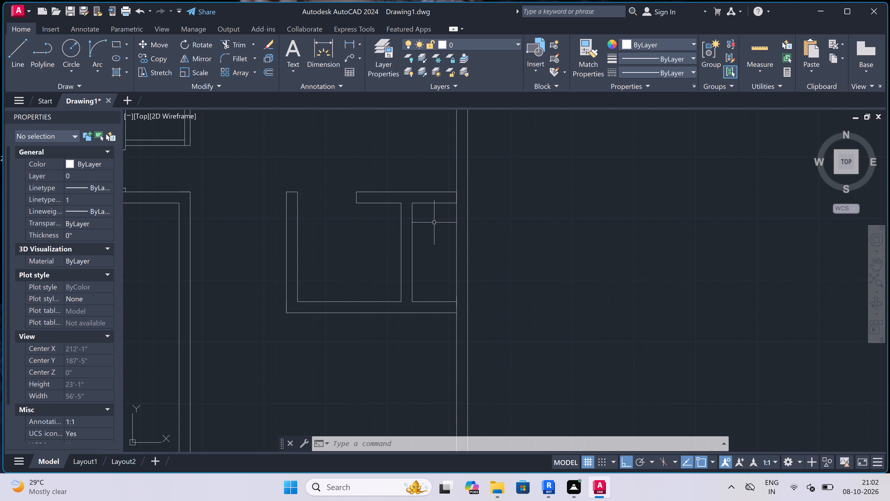
{"action": "key", "text": "l"}
{"action": "key", "text": "space"}
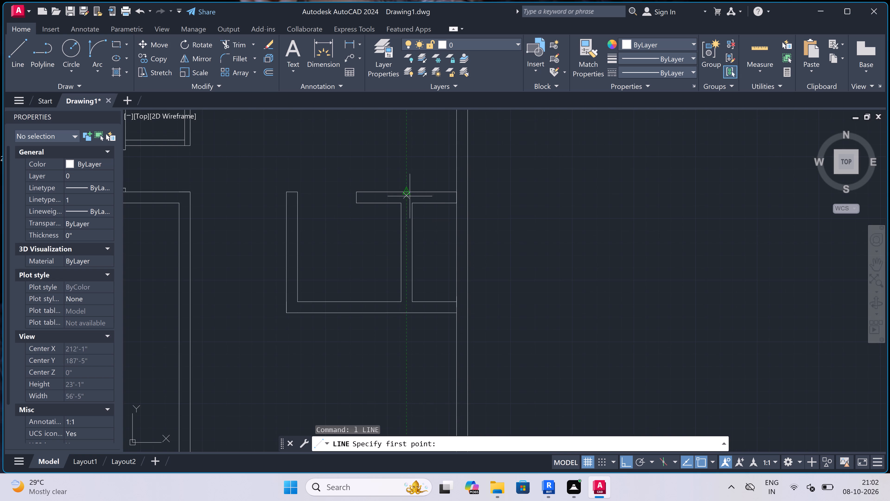
{"action": "scroll", "coordinate": [410, 204], "scroll_direction": "up", "scroll_amount": 1}
{"action": "left_click", "coordinate": [410, 204]}
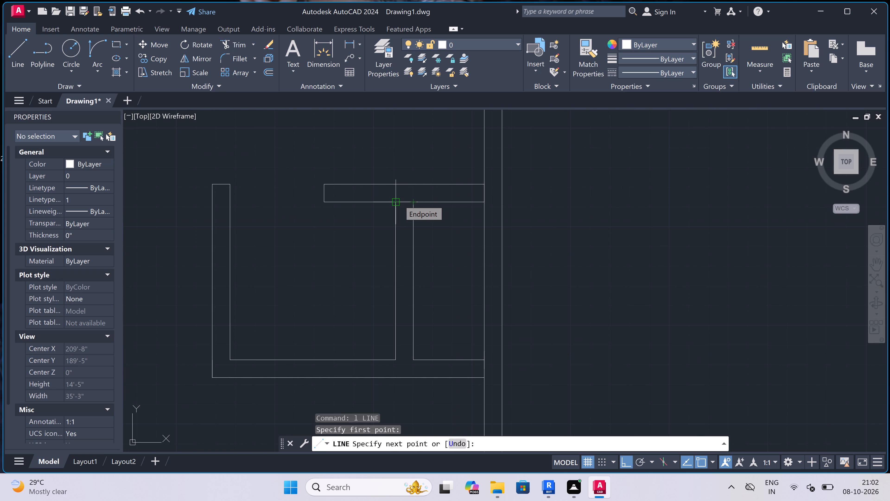
{"action": "scroll", "coordinate": [399, 200], "scroll_direction": "up", "scroll_amount": 1}
{"action": "left_click", "coordinate": [390, 202]}
{"action": "key", "text": "Escape"}
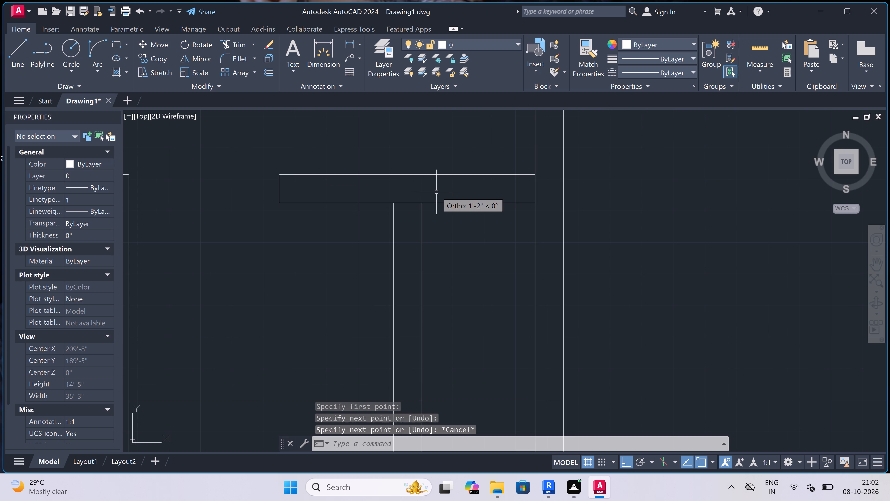
Draw a short horizontal line across the inner vertical wall at its midpoint.
{"action": "scroll", "coordinate": [437, 192], "scroll_direction": "down", "scroll_amount": 2}
{"action": "key", "text": "space"}
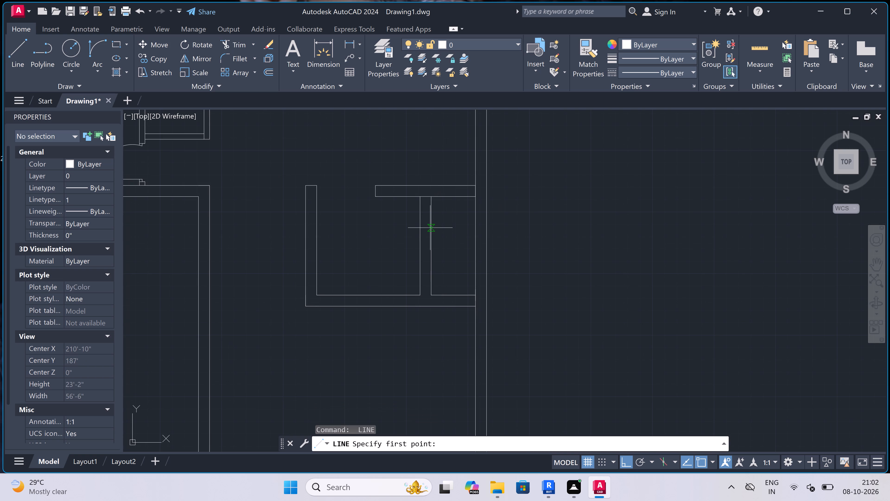
{"action": "scroll", "coordinate": [432, 248], "scroll_direction": "up", "scroll_amount": 1}
{"action": "left_click", "coordinate": [433, 248]}
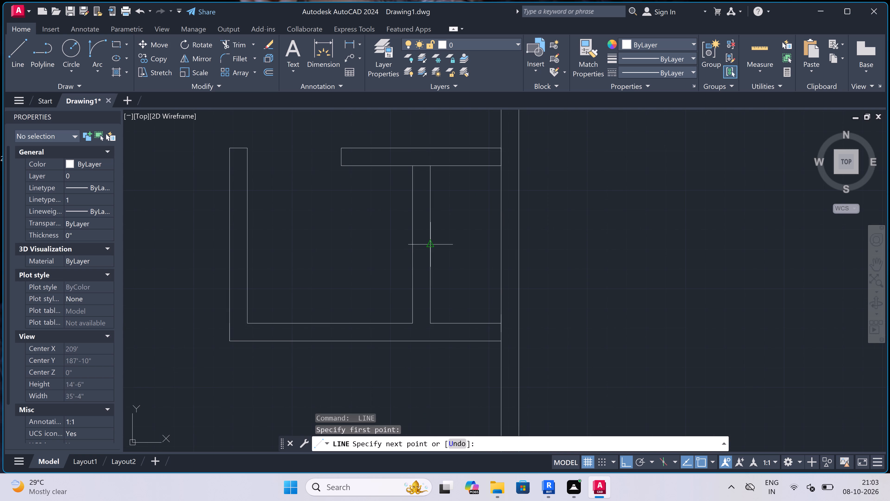
{"action": "left_click", "coordinate": [411, 244]}
{"action": "key", "text": "Escape"}
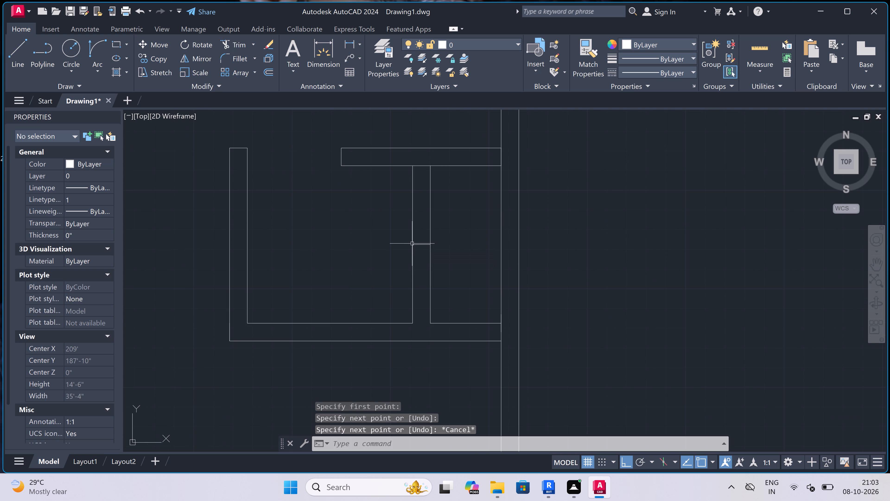
Trim both inner vertical wall lines between the partition and the short horizontal line at mid-height.
{"action": "key", "text": "t"}
{"action": "key", "text": "r"}
{"action": "key", "text": "space"}
{"action": "left_click", "coordinate": [438, 222]}
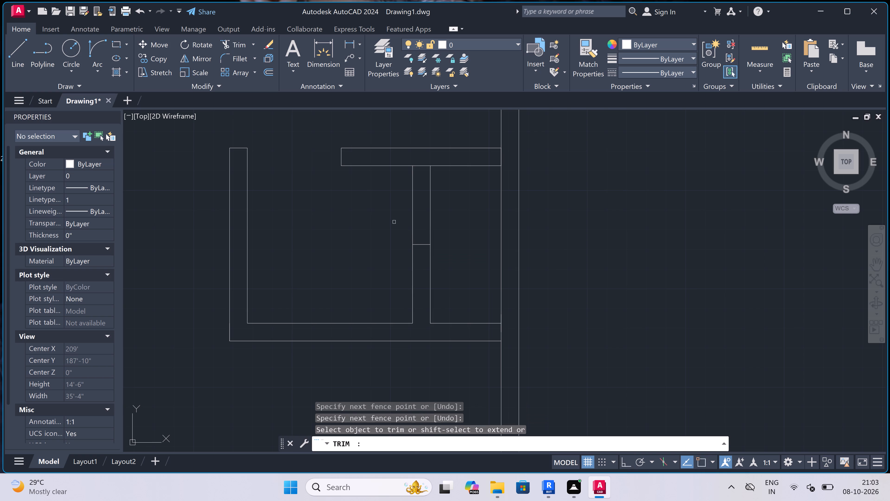
{"action": "left_click", "coordinate": [391, 221]}
{"action": "left_click", "coordinate": [468, 204]}
{"action": "key", "text": "Escape"}
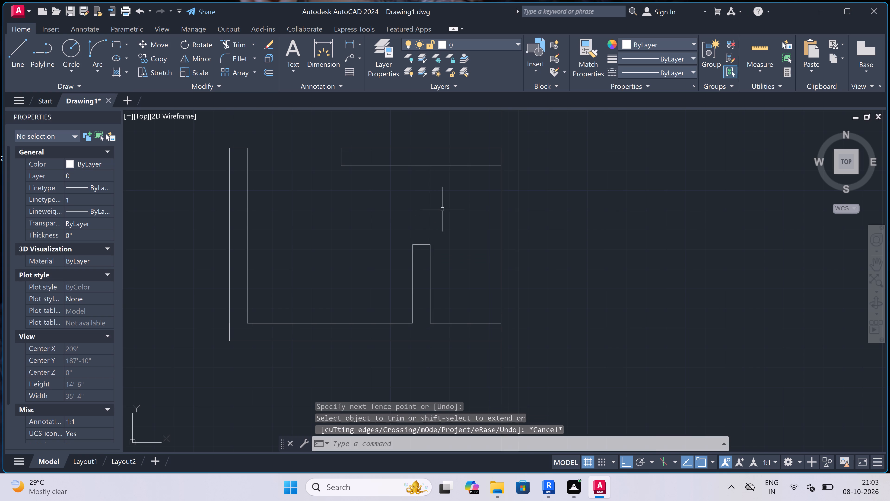
Extend the partition's lower line and the enclosure's upper bottom-wall line to the outer face of the right exterior wall.
{"action": "scroll", "coordinate": [442, 209], "scroll_direction": "down", "scroll_amount": 1}
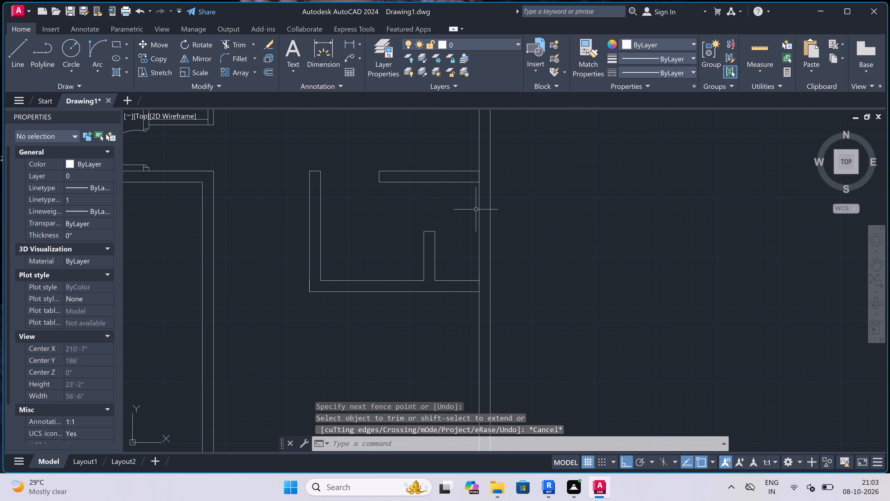
{"action": "scroll", "coordinate": [473, 187], "scroll_direction": "down", "scroll_amount": 3}
{"action": "scroll", "coordinate": [473, 180], "scroll_direction": "up", "scroll_amount": 4}
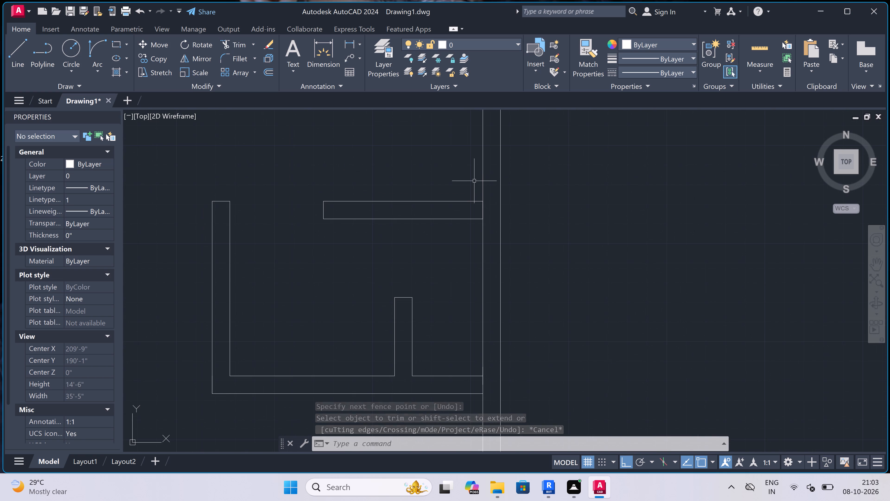
{"action": "key", "text": "e"}
{"action": "key", "text": "x"}
{"action": "key", "text": "space"}
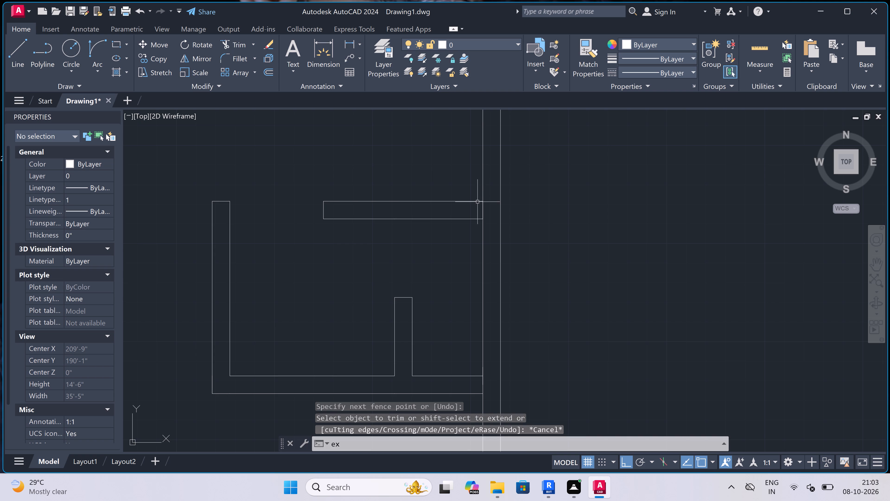
{"action": "left_click", "coordinate": [477, 213]}
{"action": "left_click", "coordinate": [477, 236]}
{"action": "scroll", "coordinate": [477, 236], "scroll_direction": "down", "scroll_amount": 2}
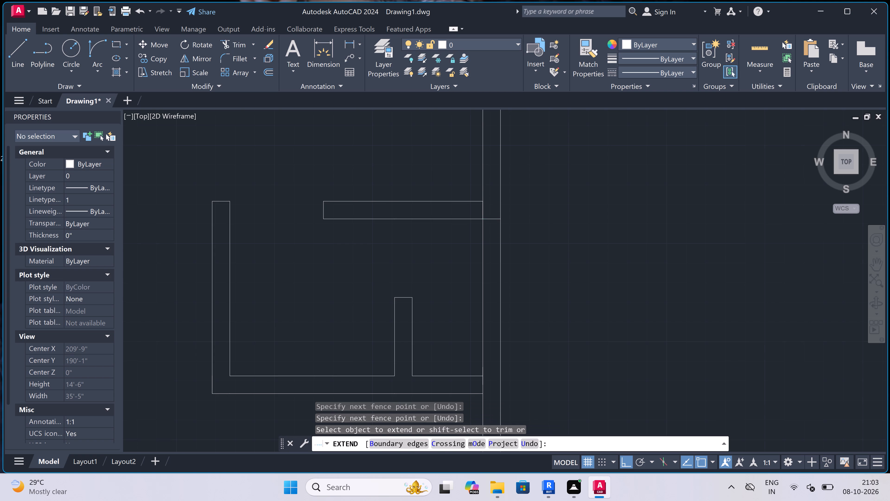
{"action": "scroll", "coordinate": [484, 299], "scroll_direction": "up", "scroll_amount": 1}
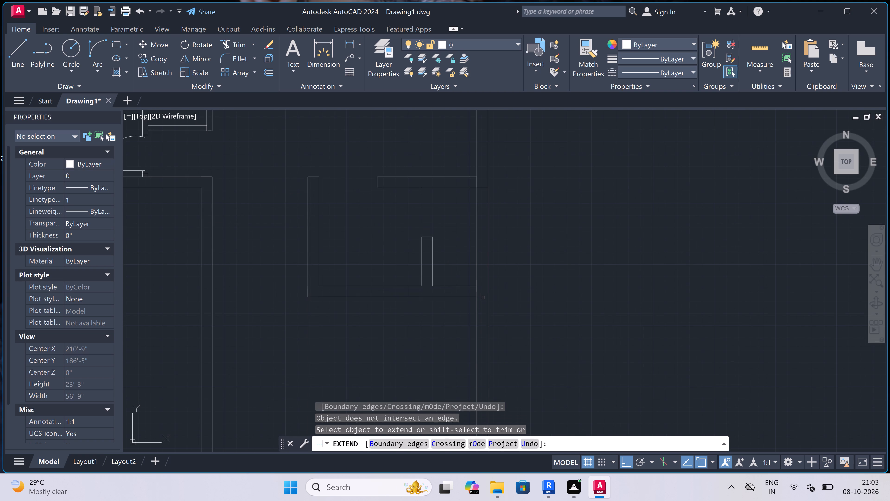
{"action": "left_click", "coordinate": [461, 294]}
{"action": "left_click", "coordinate": [467, 261]}
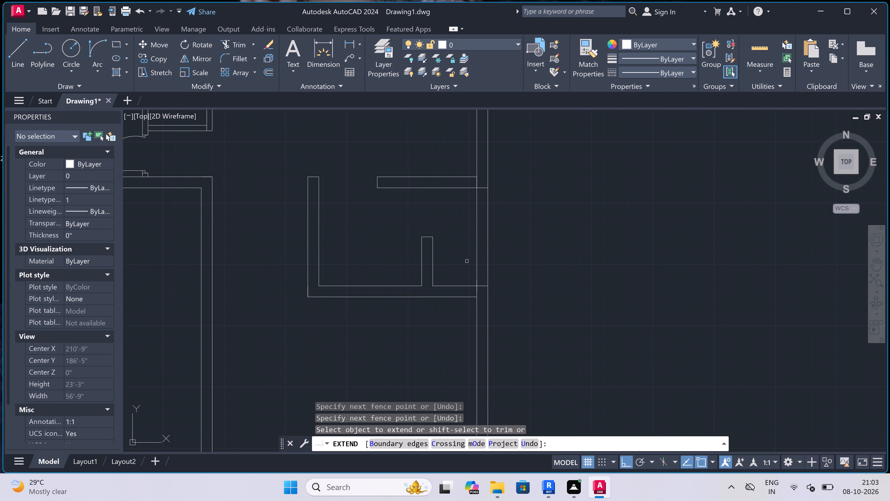
{"action": "key", "text": "Escape"}
Trim the right exterior wall's inner line between the partition and the enclosure's bottom wall, including the leftover stub.
{"action": "key", "text": "t"}
{"action": "key", "text": "r"}
{"action": "key", "text": "space"}
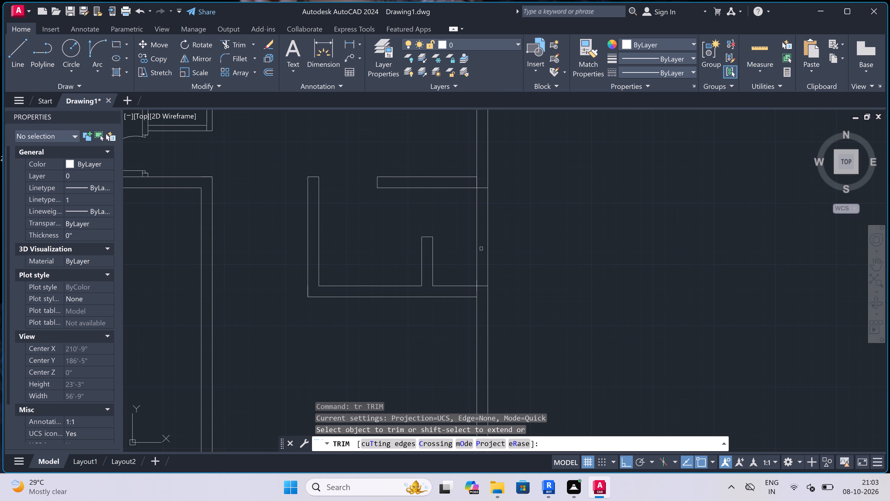
{"action": "left_click", "coordinate": [478, 243]}
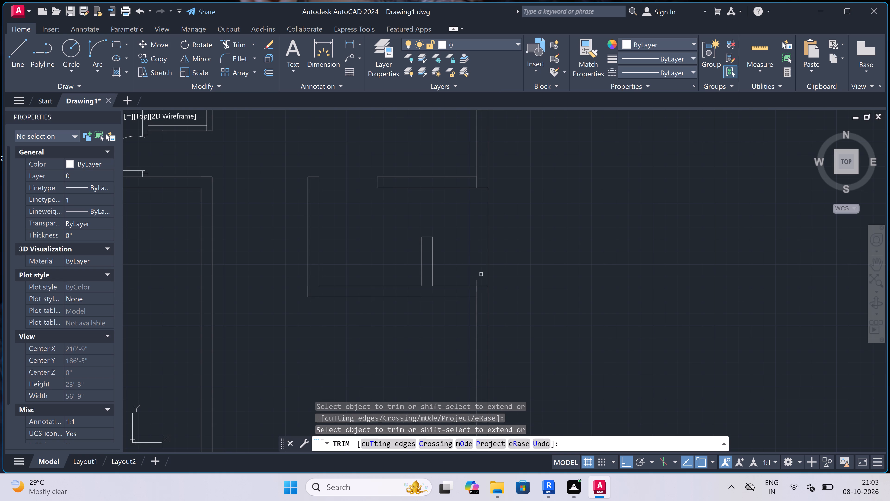
{"action": "scroll", "coordinate": [481, 274], "scroll_direction": "up", "scroll_amount": 3}
{"action": "left_click", "coordinate": [467, 292]}
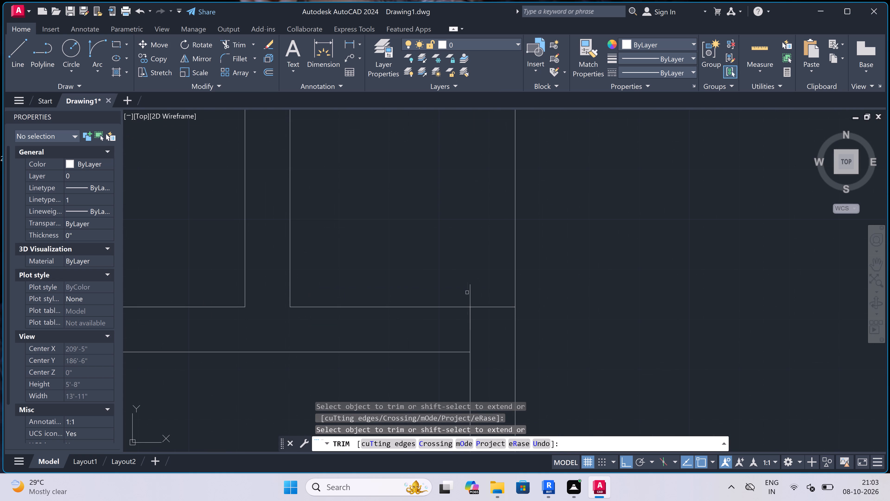
{"action": "left_click", "coordinate": [480, 291]}
Trim the right exterior wall's inner line inside the thickness of the enclosure's bottom wall and of the partition above.
{"action": "scroll", "coordinate": [480, 291], "scroll_direction": "down", "scroll_amount": 2}
{"action": "scroll", "coordinate": [480, 305], "scroll_direction": "up", "scroll_amount": 2}
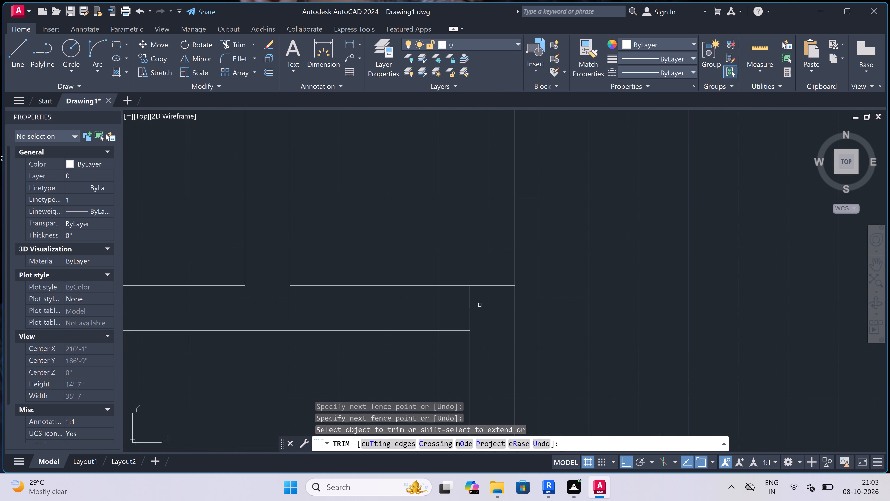
{"action": "left_click", "coordinate": [481, 305]}
{"action": "left_click", "coordinate": [464, 305]}
{"action": "scroll", "coordinate": [464, 305], "scroll_direction": "down", "scroll_amount": 4}
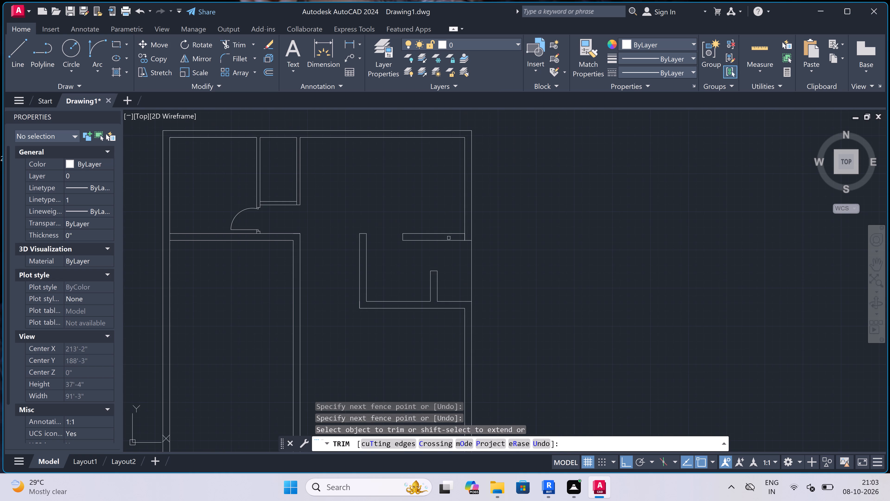
{"action": "scroll", "coordinate": [469, 232], "scroll_direction": "up", "scroll_amount": 3}
{"action": "scroll", "coordinate": [450, 251], "scroll_direction": "up", "scroll_amount": 1}
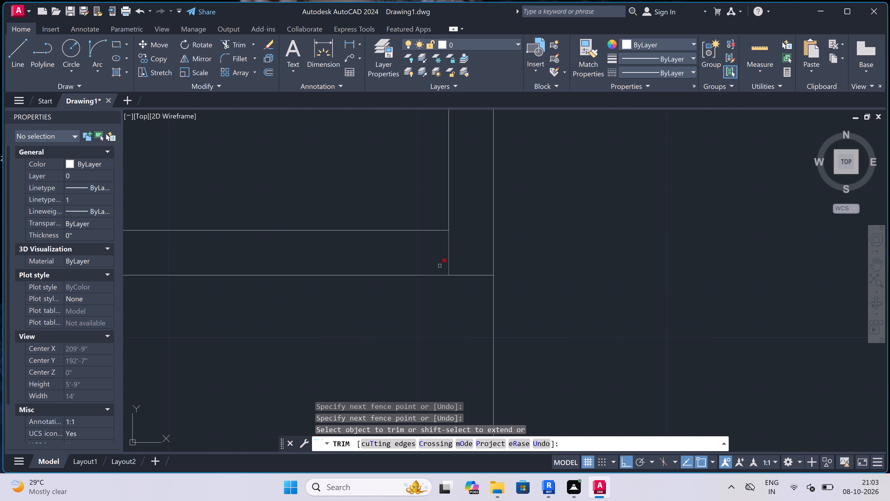
{"action": "left_click", "coordinate": [440, 266]}
{"action": "left_click", "coordinate": [455, 253]}
{"action": "scroll", "coordinate": [455, 252], "scroll_direction": "down", "scroll_amount": 3}
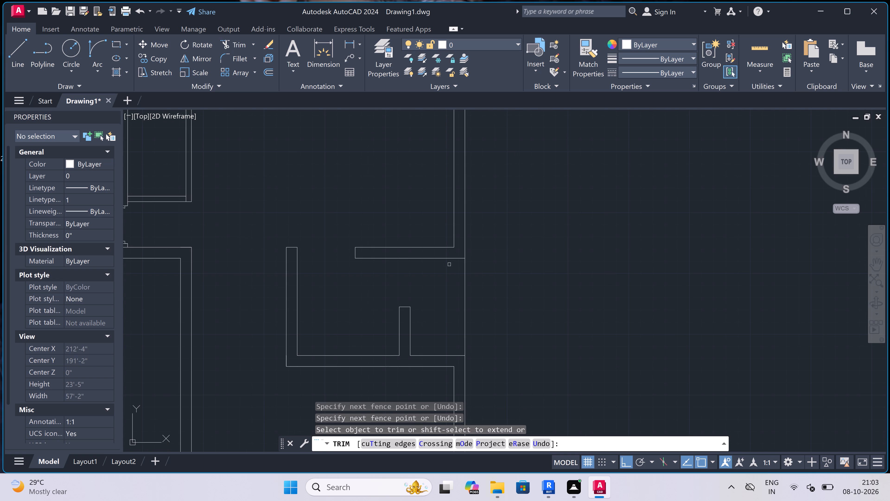
{"action": "key", "text": "Escape"}
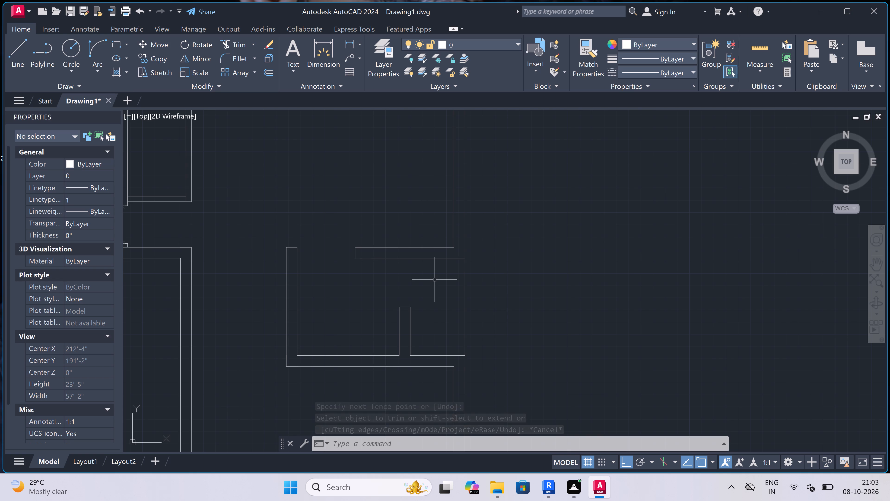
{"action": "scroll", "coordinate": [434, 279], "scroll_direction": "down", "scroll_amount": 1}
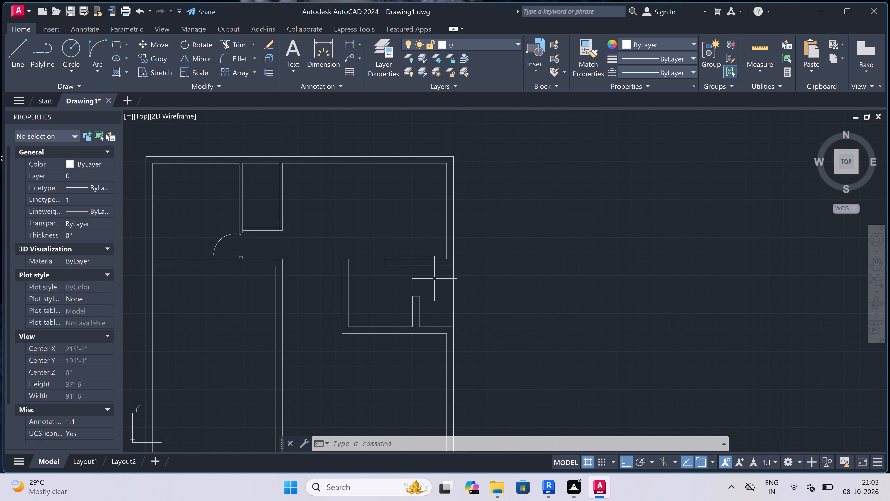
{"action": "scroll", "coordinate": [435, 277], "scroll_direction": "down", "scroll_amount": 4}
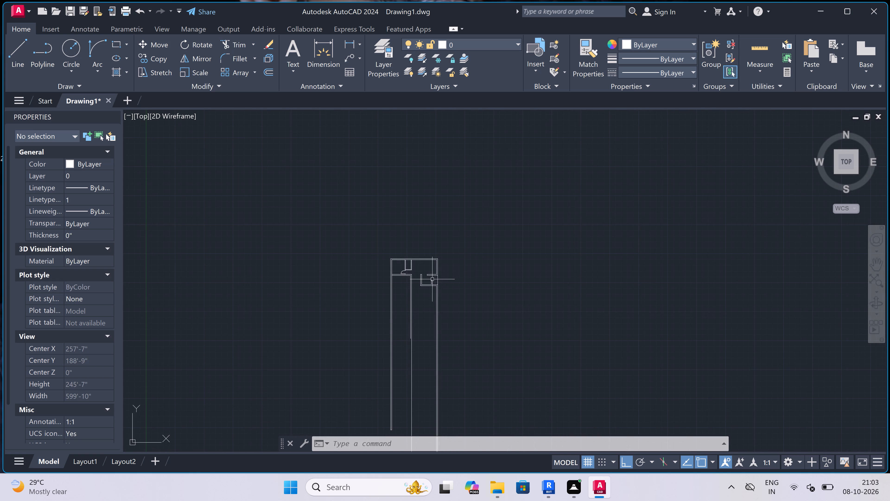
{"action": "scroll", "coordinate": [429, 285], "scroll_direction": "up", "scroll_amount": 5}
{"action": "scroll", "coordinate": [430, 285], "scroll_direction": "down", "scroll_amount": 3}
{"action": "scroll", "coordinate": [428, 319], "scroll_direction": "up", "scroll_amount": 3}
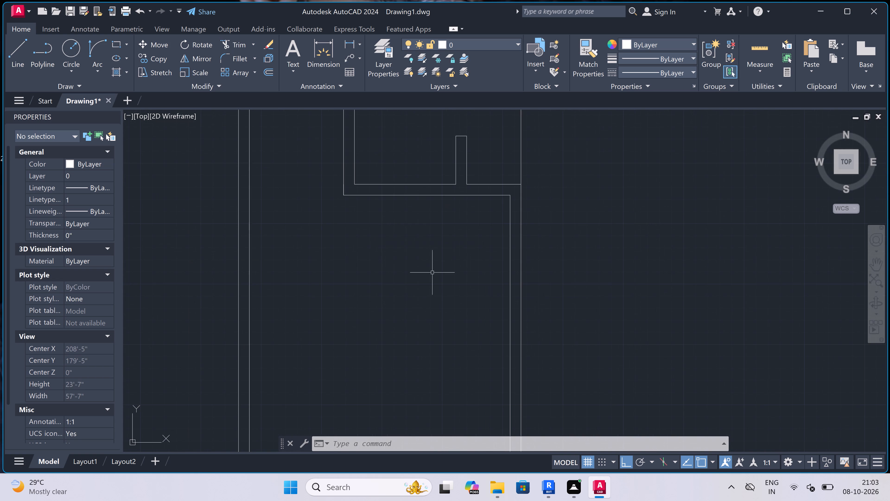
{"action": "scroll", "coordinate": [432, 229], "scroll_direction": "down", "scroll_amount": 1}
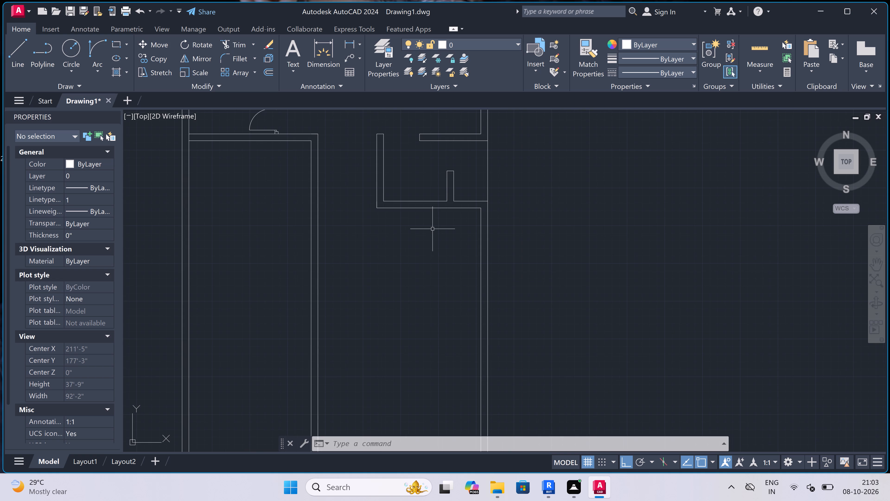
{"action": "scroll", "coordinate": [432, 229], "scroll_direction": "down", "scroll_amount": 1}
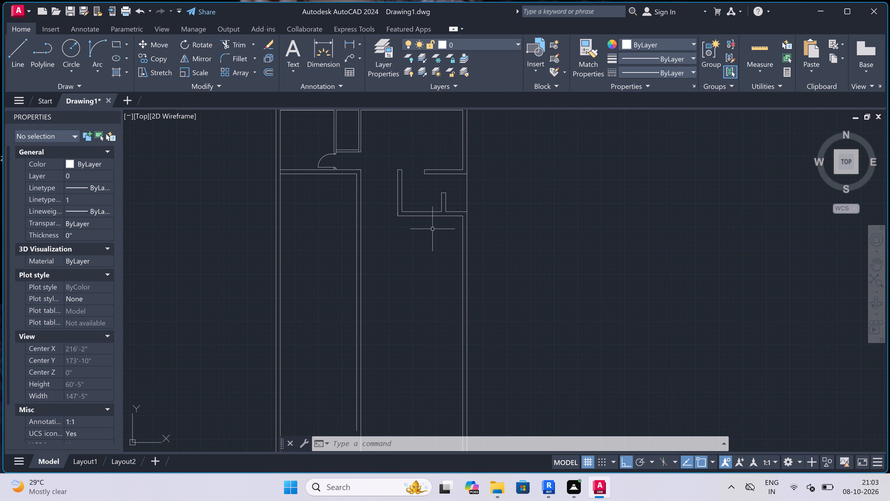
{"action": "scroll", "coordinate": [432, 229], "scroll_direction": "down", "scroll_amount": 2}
Offset the lower line of the upper-left room's bottom wall 8'2" downward with Offset.
{"action": "scroll", "coordinate": [375, 209], "scroll_direction": "up", "scroll_amount": 3}
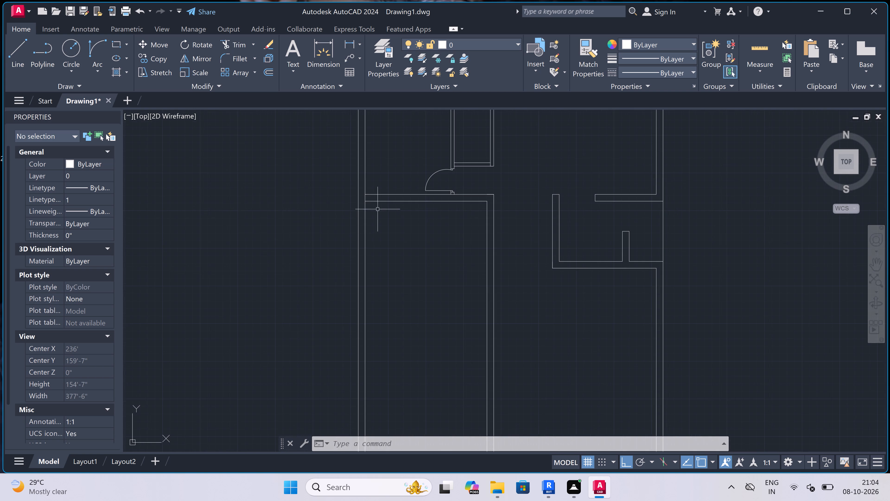
{"action": "scroll", "coordinate": [390, 206], "scroll_direction": "up", "scroll_amount": 1}
{"action": "key", "text": "o"}
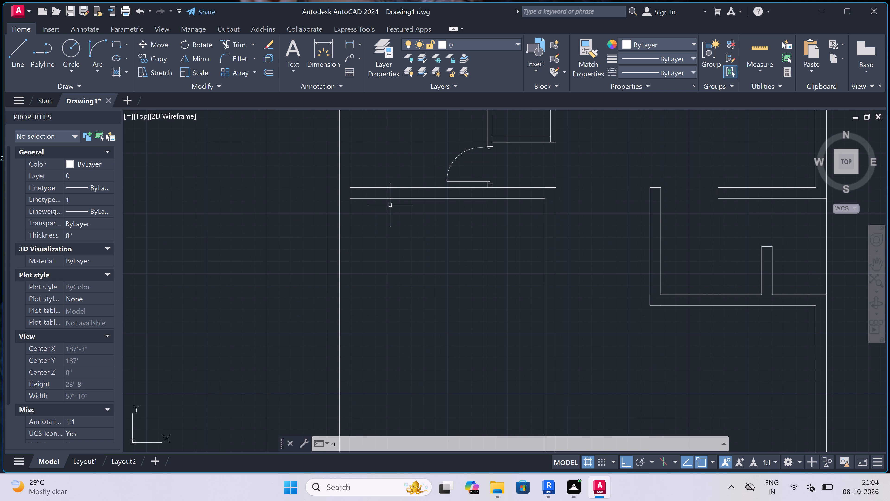
{"action": "key", "text": "space"}
{"action": "left_click", "coordinate": [406, 196]}
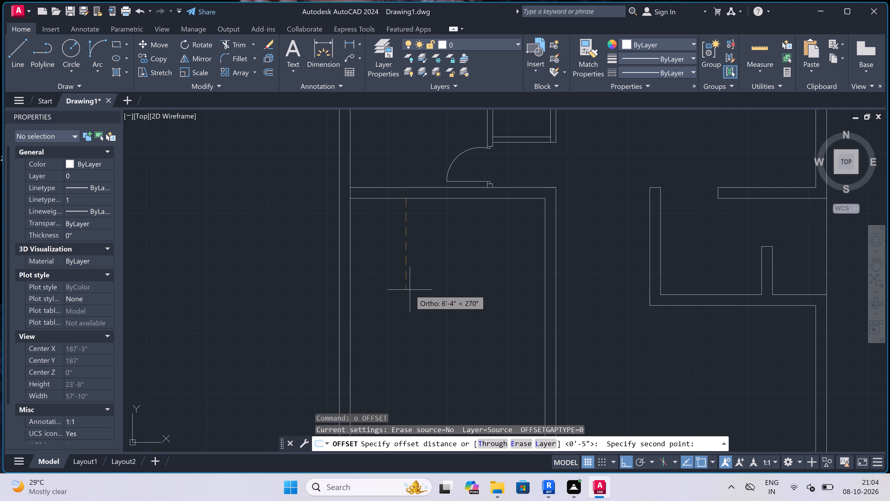
{"action": "type", "text": "8'"}
{"action": "key", "text": "2"}
{"action": "type", "text": "\""}
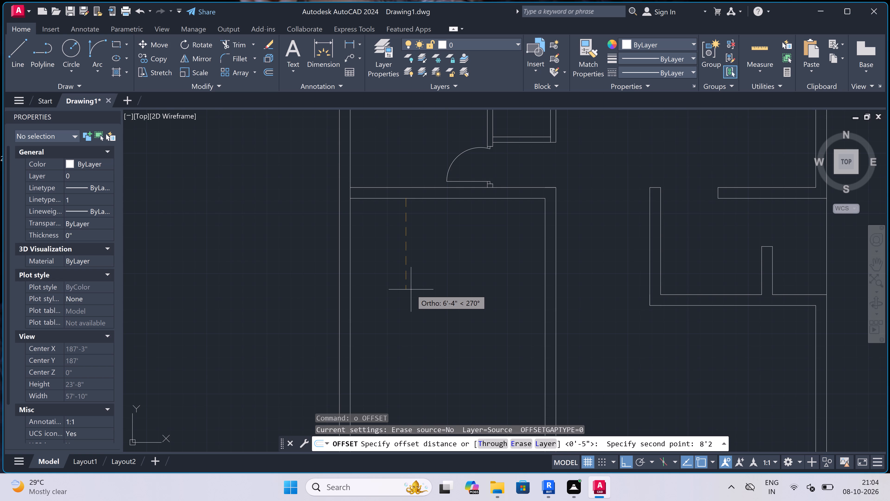
{"action": "key", "text": "space"}
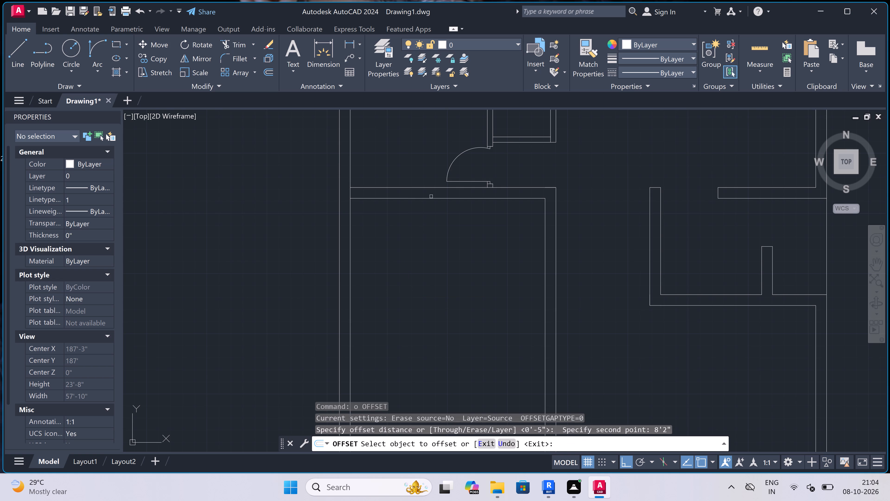
{"action": "left_click", "coordinate": [432, 199]}
{"action": "left_click", "coordinate": [432, 265]}
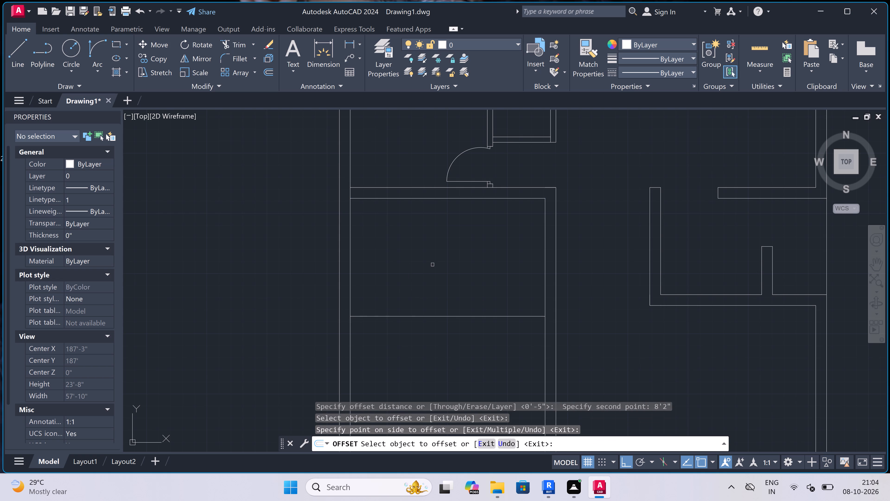
{"action": "key", "text": "Escape"}
Offset the new horizontal line 9" downward to give the new partition its thickness.
{"action": "key", "text": "space"}
{"action": "left_click", "coordinate": [428, 317]}
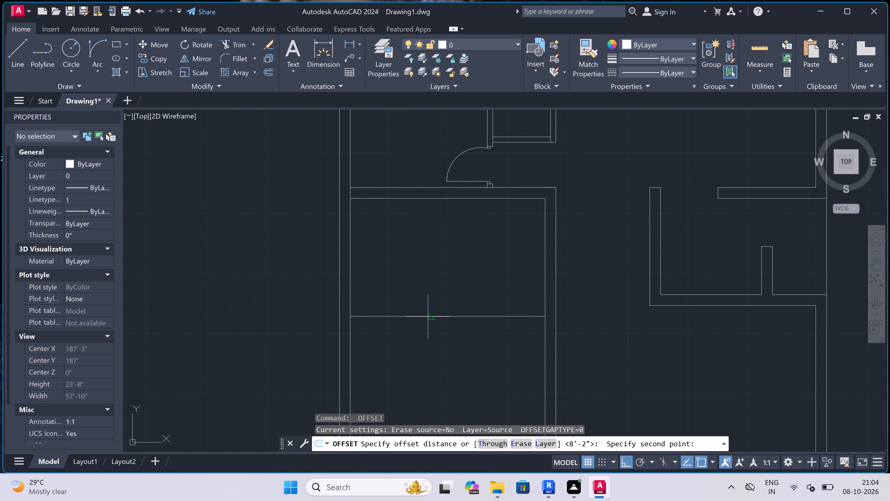
{"action": "type", "text": "9\""}
{"action": "key", "text": "space"}
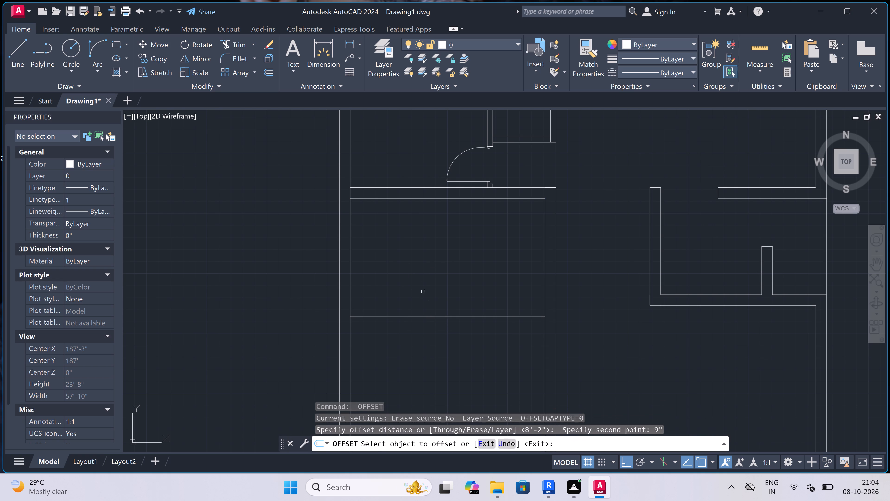
{"action": "left_click", "coordinate": [426, 316]}
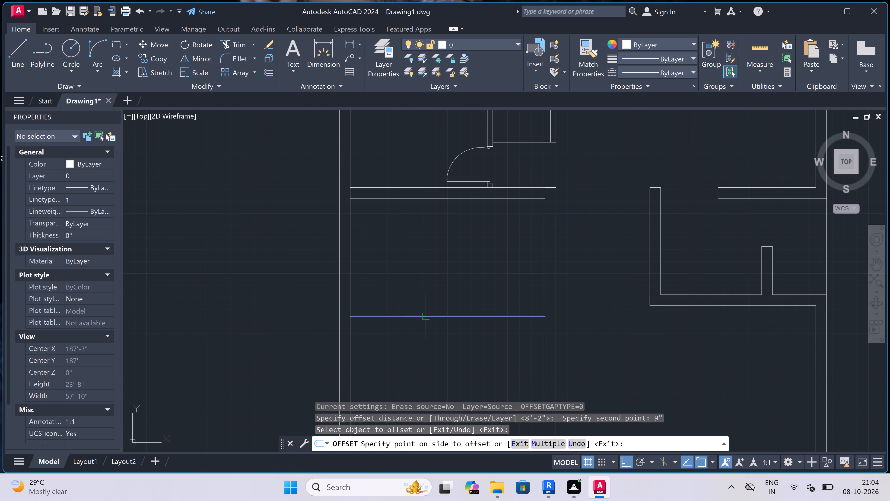
{"action": "left_click", "coordinate": [420, 340]}
{"action": "key", "text": "Escape"}
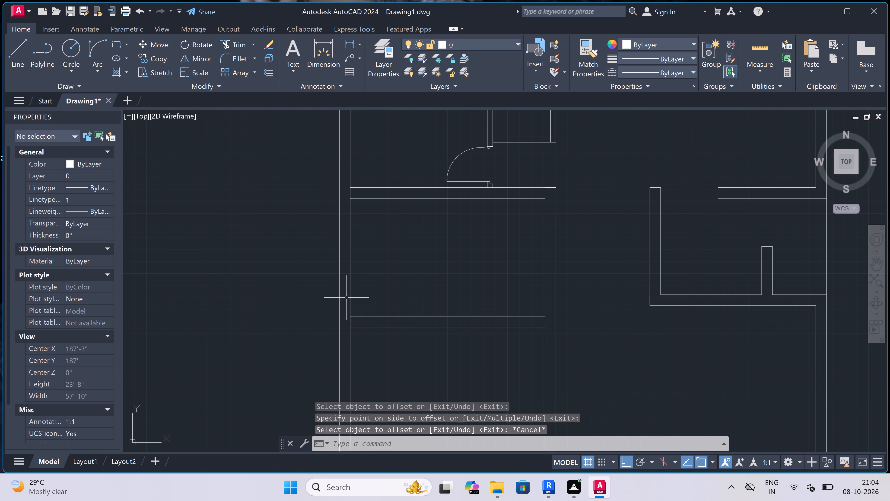
Extend both new partition lines and the lower line of the wall above to the left exterior wall's outer face.
{"action": "key", "text": "e"}
{"action": "key", "text": "x"}
{"action": "key", "text": "space"}
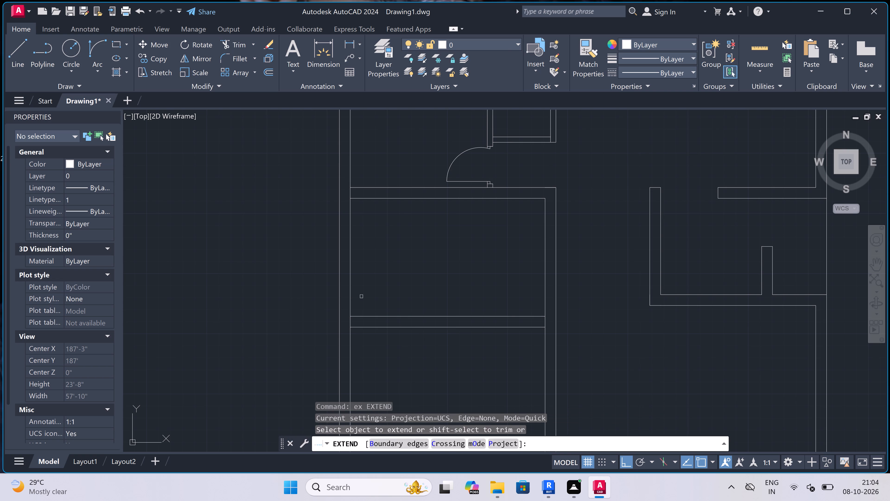
{"action": "left_click", "coordinate": [361, 296]}
{"action": "left_click", "coordinate": [370, 360]}
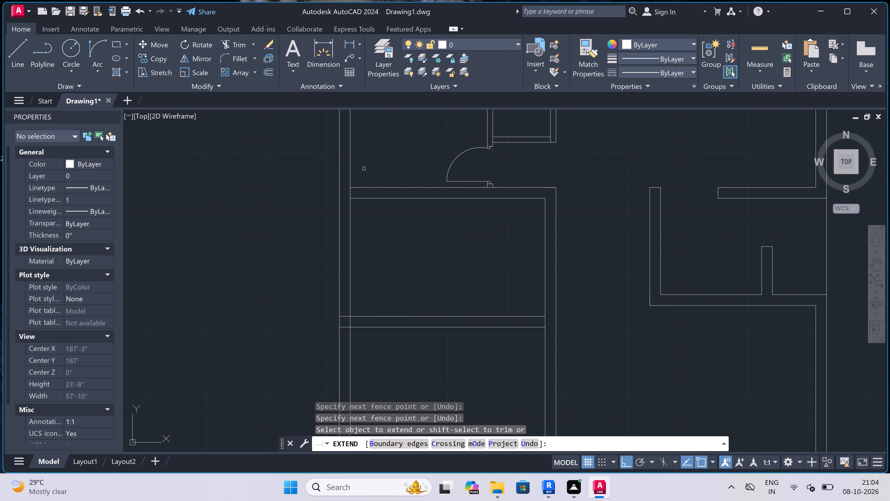
{"action": "left_click", "coordinate": [363, 194]}
{"action": "left_click", "coordinate": [362, 218]}
{"action": "key", "text": "Escape"}
Trim the left exterior wall's inner line between the two horizontal walls and inside the new partition's thickness.
{"action": "key", "text": "t"}
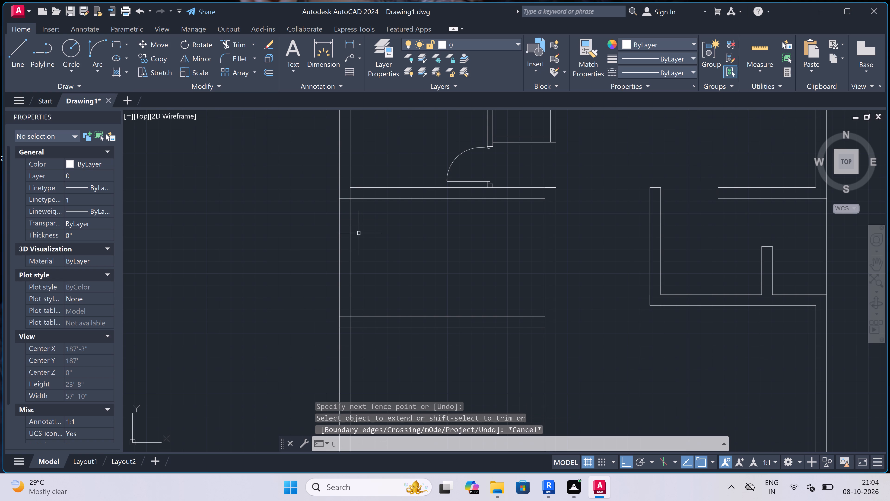
{"action": "key", "text": "r"}
{"action": "key", "text": "space"}
{"action": "left_click", "coordinate": [344, 266]}
{"action": "left_click", "coordinate": [361, 264]}
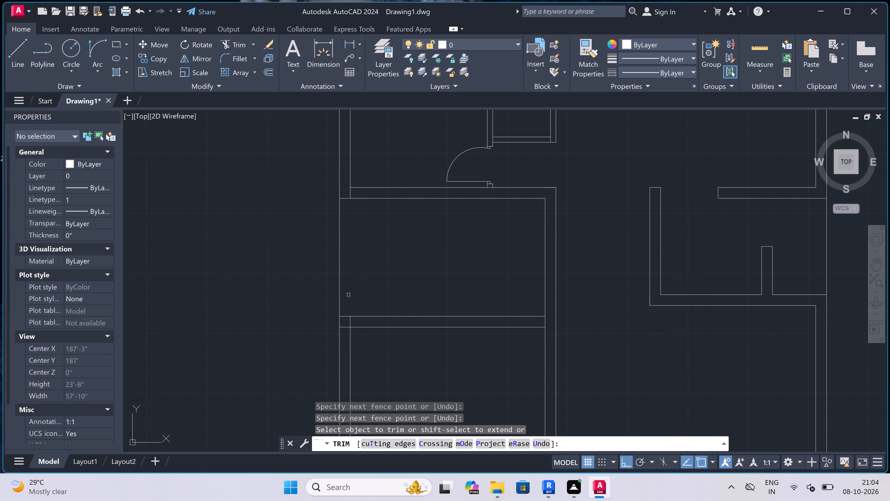
{"action": "scroll", "coordinate": [347, 318], "scroll_direction": "up", "scroll_amount": 2}
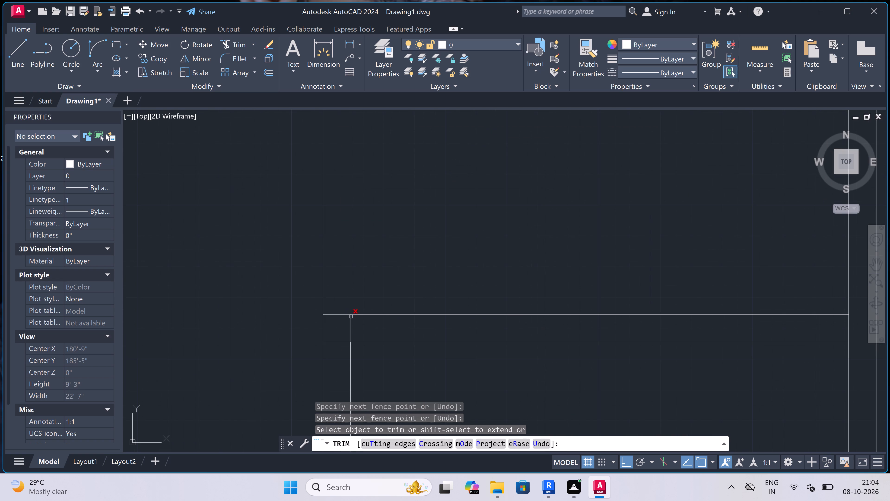
{"action": "double_click", "coordinate": [346, 324]}
{"action": "left_click", "coordinate": [369, 323]}
{"action": "scroll", "coordinate": [370, 322], "scroll_direction": "down", "scroll_amount": 4}
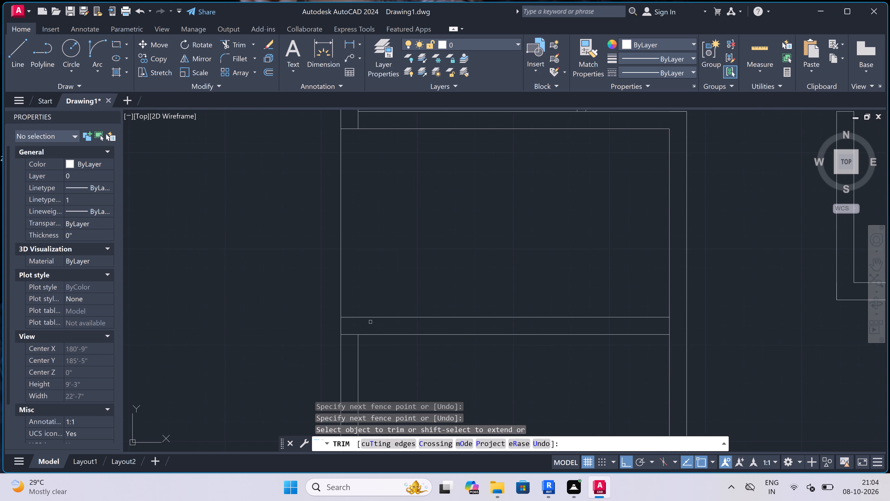
{"action": "scroll", "coordinate": [368, 323], "scroll_direction": "up", "scroll_amount": 3}
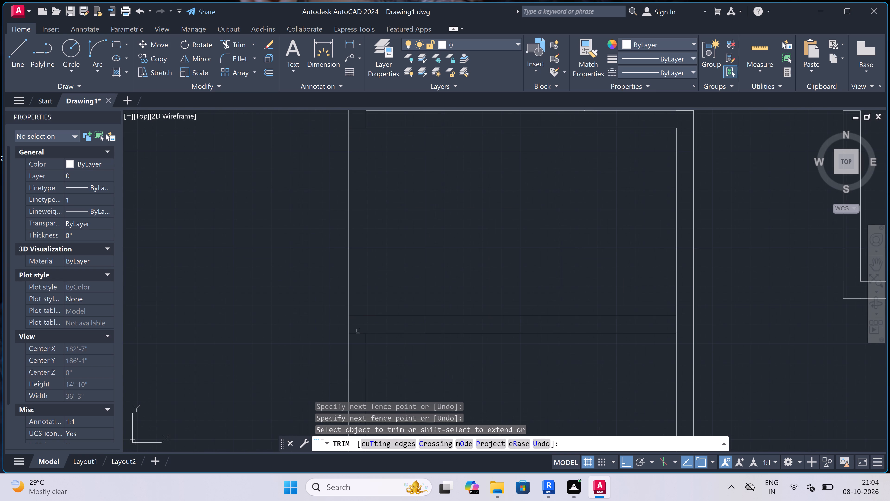
{"action": "scroll", "coordinate": [353, 336], "scroll_direction": "down", "scroll_amount": 3}
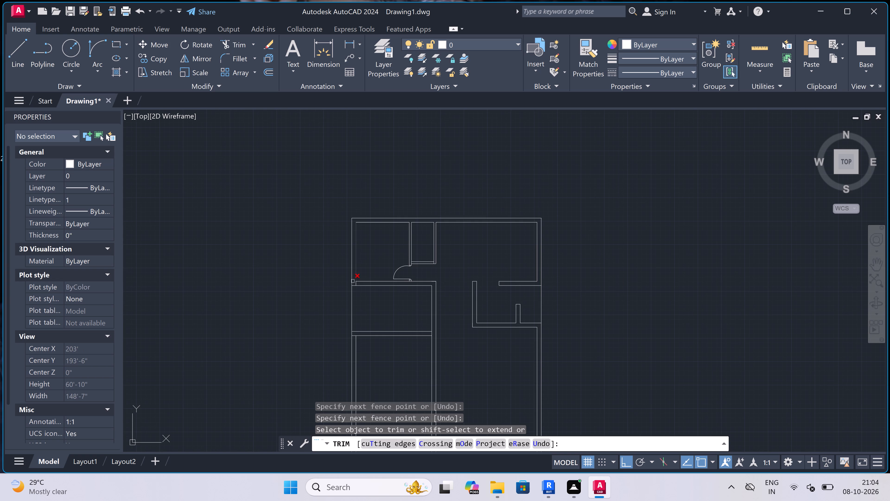
Trim the leftover stub of the left exterior wall's inner line inside the upper horizontal wall's thickness.
{"action": "scroll", "coordinate": [353, 281], "scroll_direction": "up", "scroll_amount": 3}
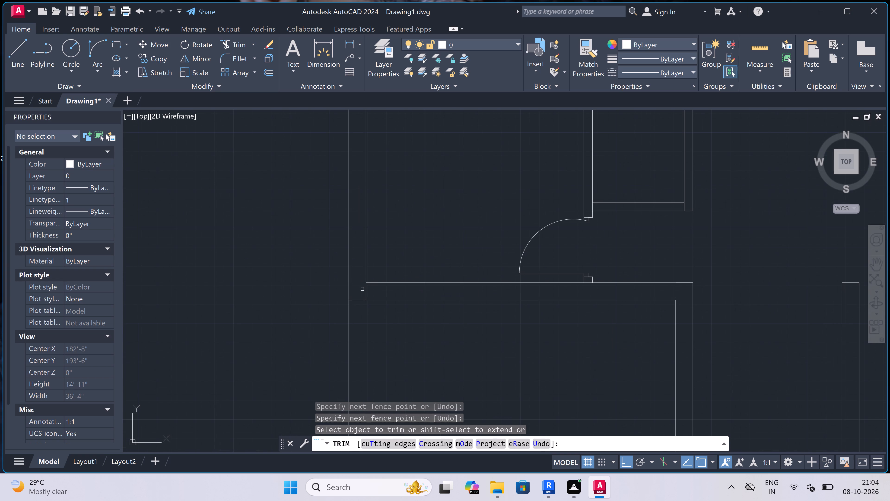
{"action": "left_click", "coordinate": [362, 290]}
{"action": "left_click", "coordinate": [372, 288]}
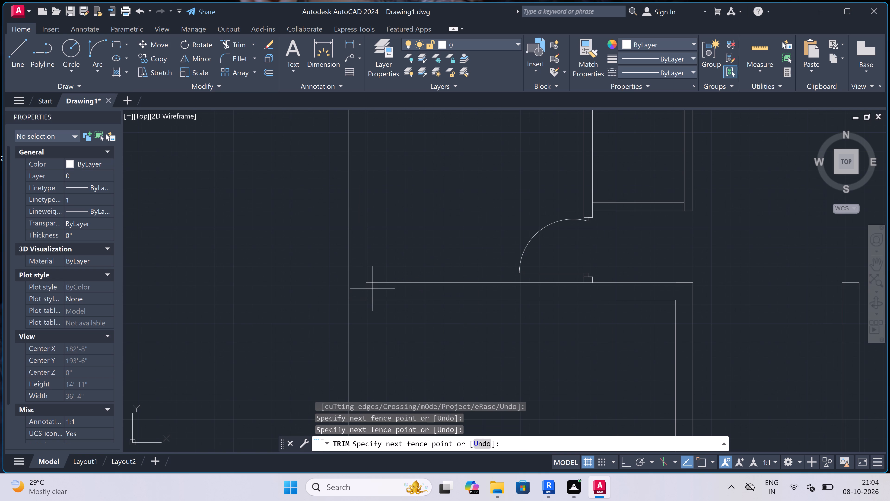
{"action": "left_click", "coordinate": [361, 291]}
{"action": "scroll", "coordinate": [389, 271], "scroll_direction": "down", "scroll_amount": 4}
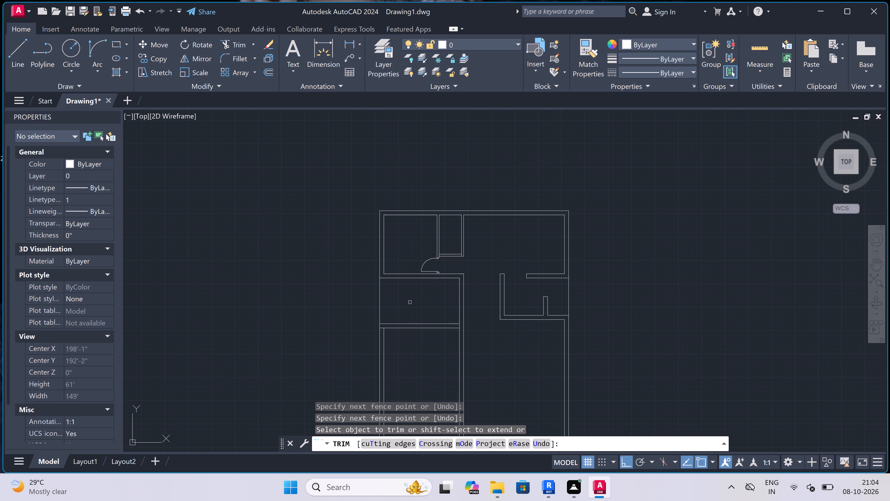
{"action": "key", "text": "Escape"}
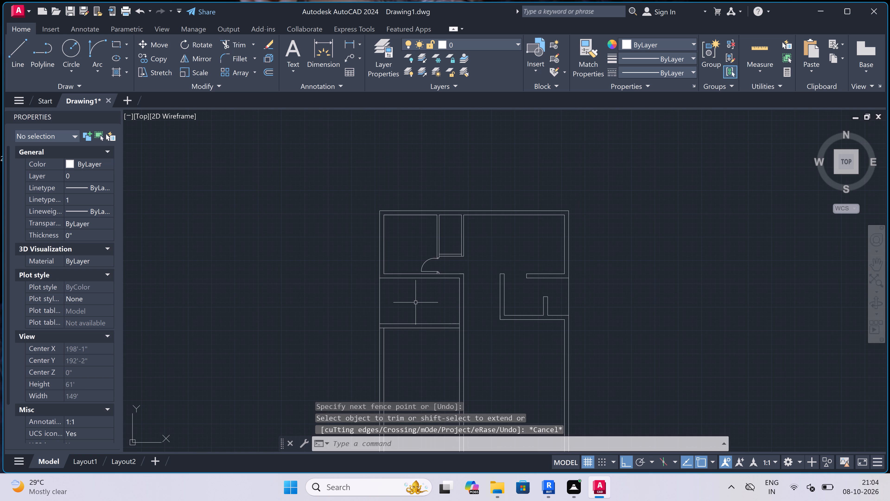
Draw a 9" thick vertical wall between the two horizontal walls, starting 3'6" from the left exterior wall's outer face.
{"action": "scroll", "coordinate": [394, 302], "scroll_direction": "up", "scroll_amount": 2}
{"action": "key", "text": "l"}
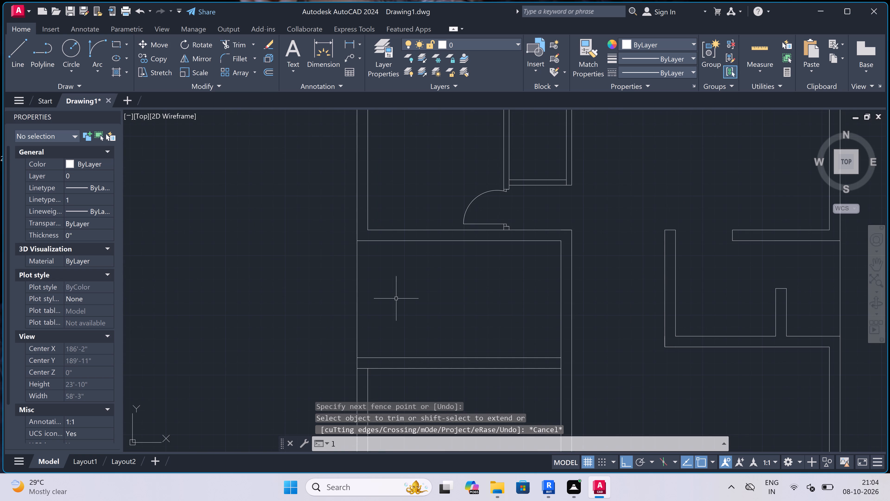
{"action": "key", "text": "space"}
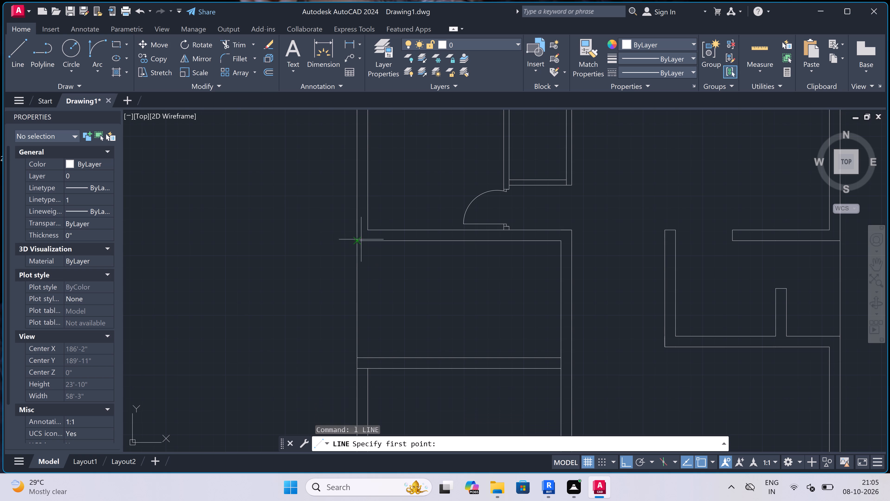
{"action": "left_click", "coordinate": [359, 239]}
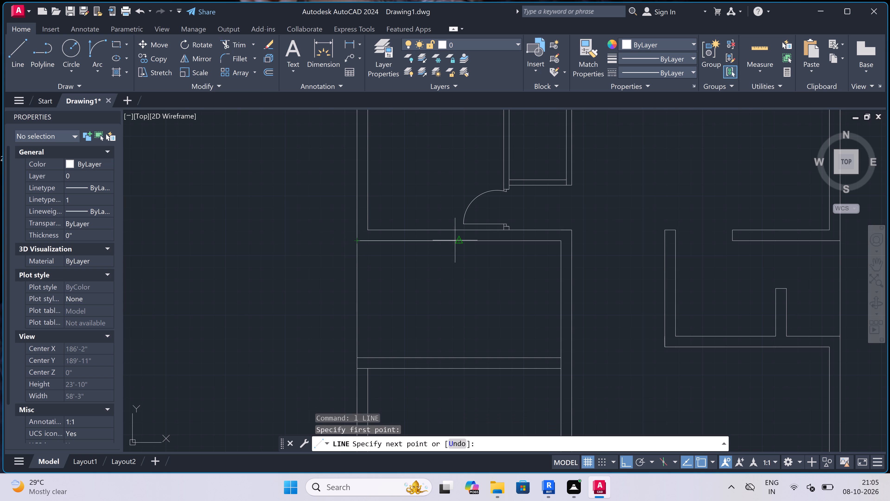
{"action": "type", "text": "3'6"}
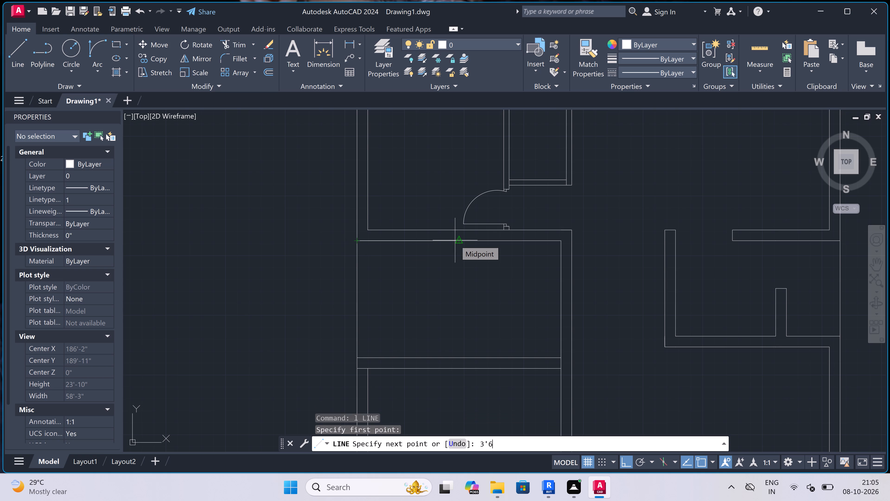
{"action": "key", "text": "shift+quotedbl"}
{"action": "key", "text": "space"}
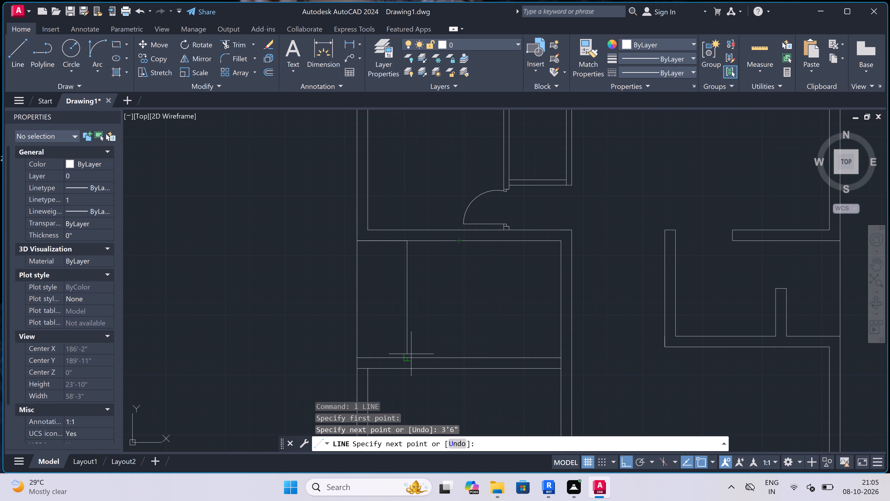
{"action": "left_click", "coordinate": [407, 359]}
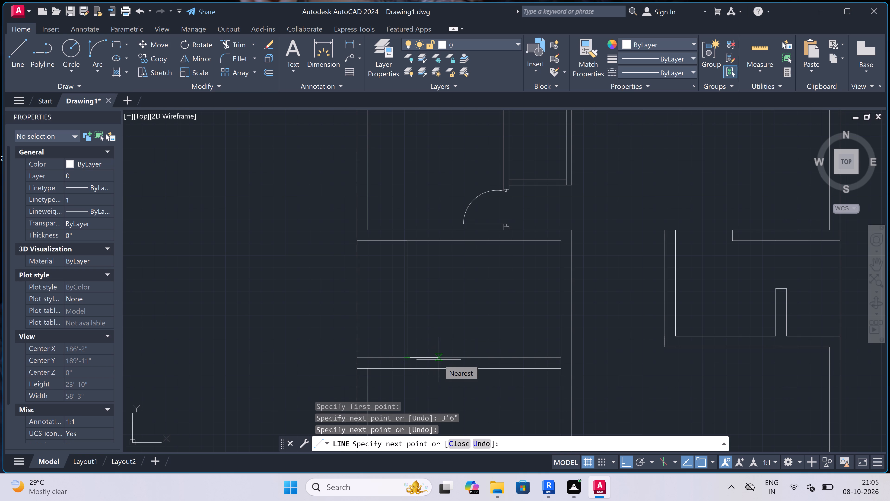
{"action": "type", "text": "9\""}
{"action": "key", "text": "space"}
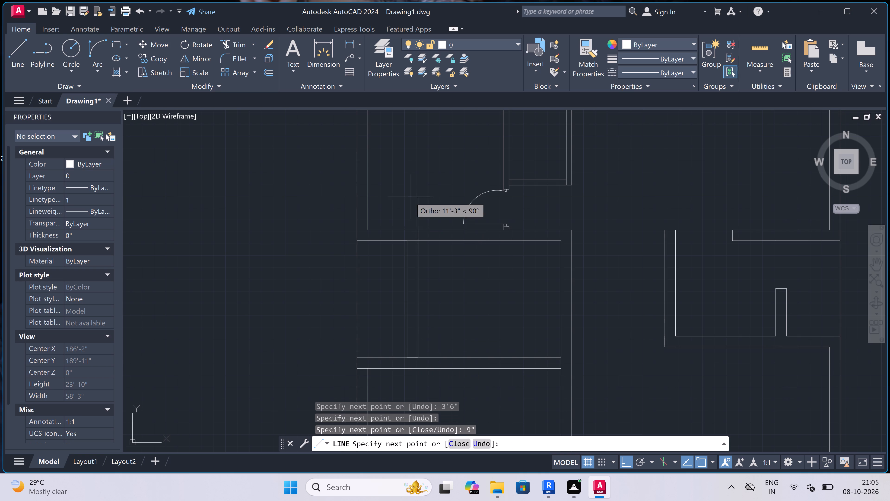
{"action": "left_click", "coordinate": [419, 240]}
{"action": "key", "text": "Escape"}
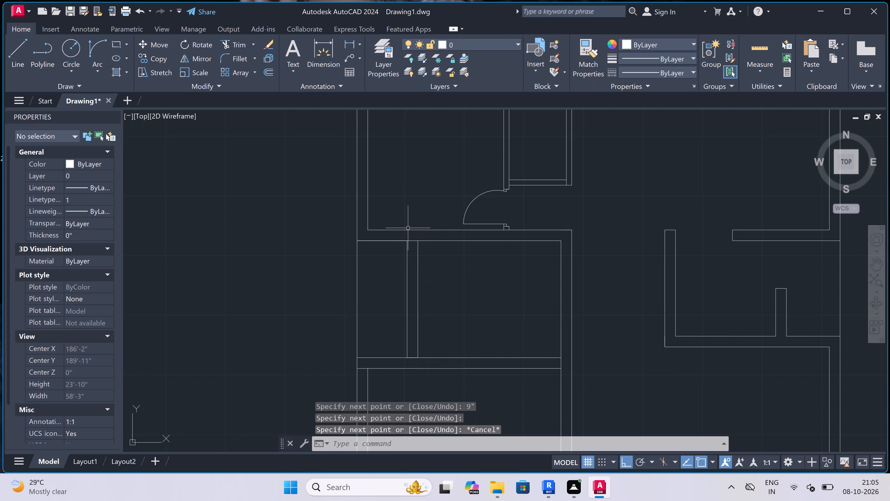
Draw a short horizontal line across the new vertical wall, roughly a third of the way down from the upper horizontal wall.
{"action": "key", "text": "space"}
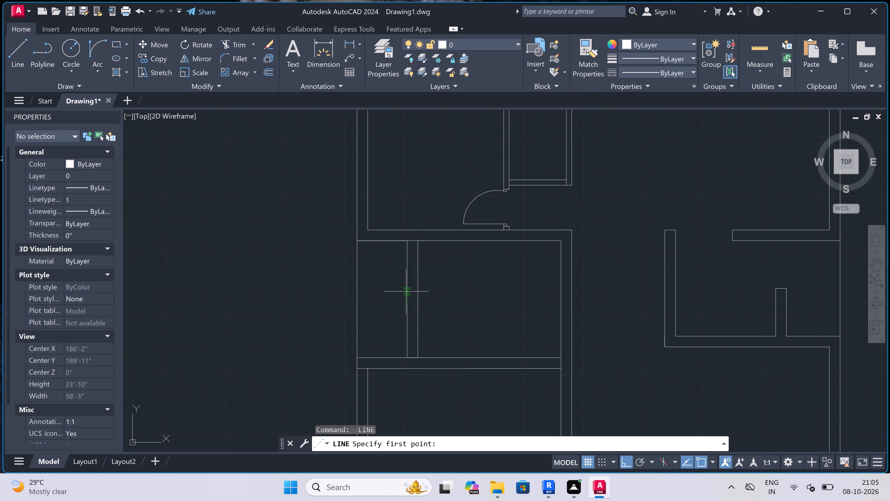
{"action": "scroll", "coordinate": [406, 289], "scroll_direction": "up", "scroll_amount": 1}
{"action": "left_click", "coordinate": [410, 279]}
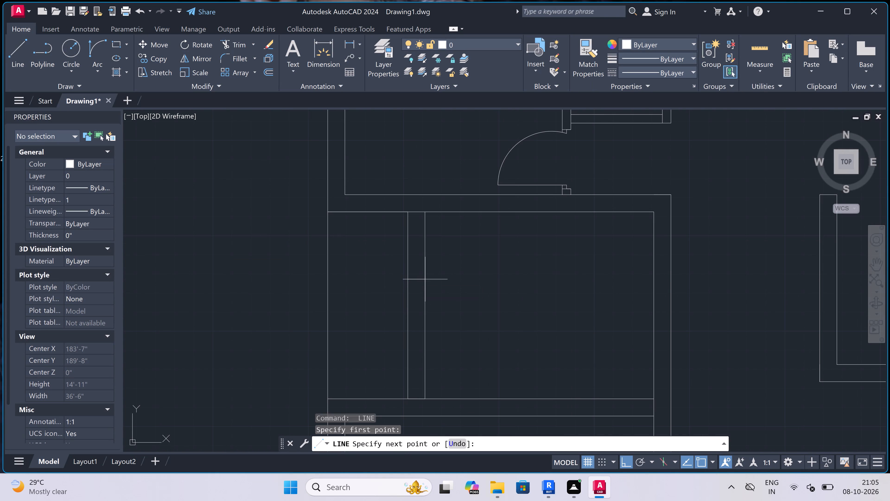
{"action": "left_click", "coordinate": [426, 277]}
{"action": "key", "text": "Escape"}
Trim both lines of the new vertical wall between the short cross line and the upper horizontal wall.
{"action": "key", "text": "t"}
{"action": "key", "text": "r"}
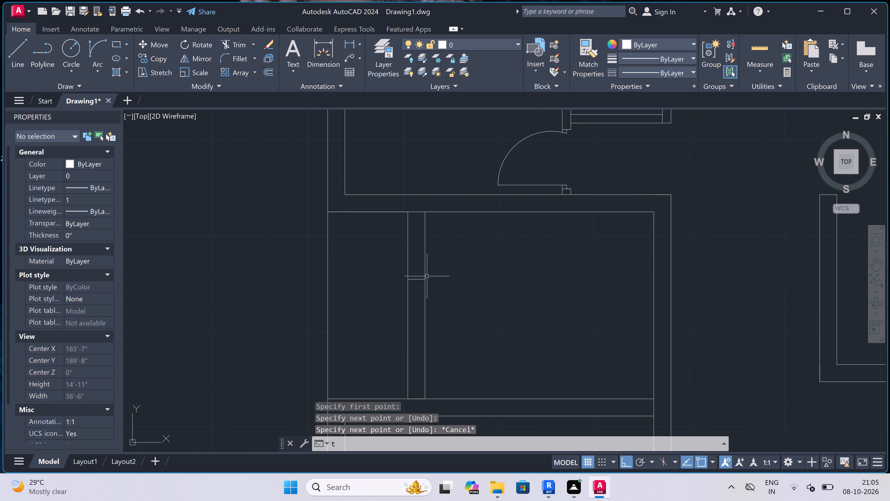
{"action": "key", "text": "space"}
{"action": "left_click_drag", "start_coordinate": [456, 257], "coordinate": [454, 255]}
{"action": "left_click", "coordinate": [411, 253]}
{"action": "left_click", "coordinate": [411, 253]}
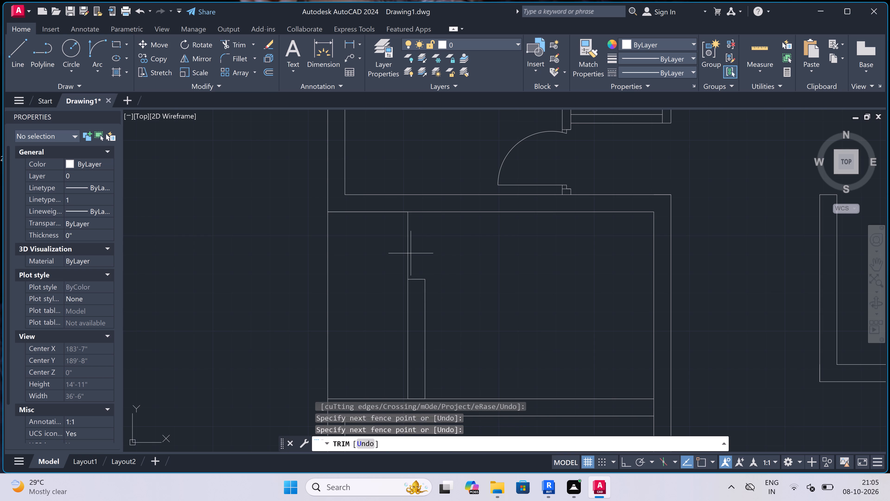
{"action": "left_click", "coordinate": [406, 252]}
{"action": "scroll", "coordinate": [408, 250], "scroll_direction": "down", "scroll_amount": 1}
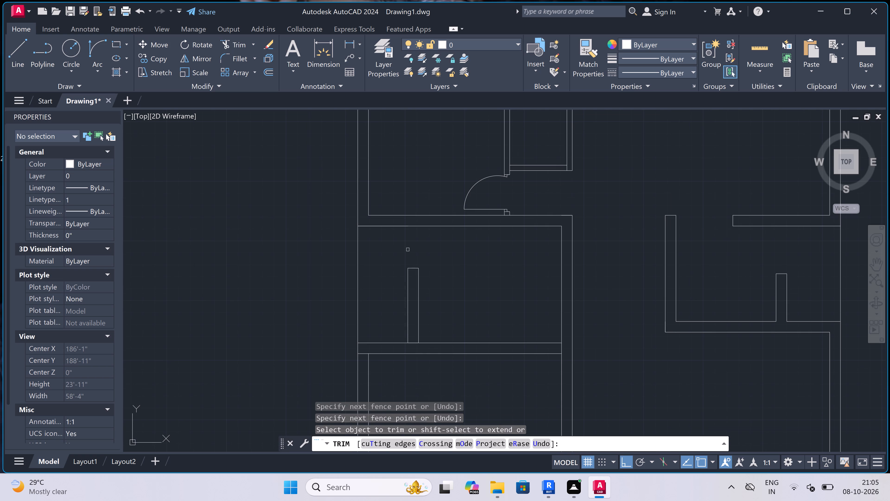
Trim the lower horizontal wall's upper line between the two faces of the shortened vertical wall to open the junction.
{"action": "scroll", "coordinate": [416, 340], "scroll_direction": "up", "scroll_amount": 2}
{"action": "left_click", "coordinate": [413, 345]}
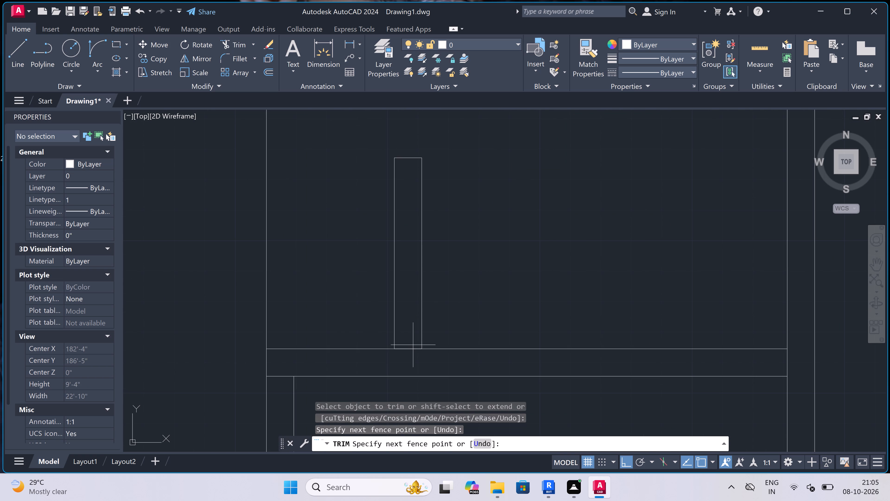
{"action": "left_click", "coordinate": [398, 364]}
{"action": "scroll", "coordinate": [408, 302], "scroll_direction": "down", "scroll_amount": 4}
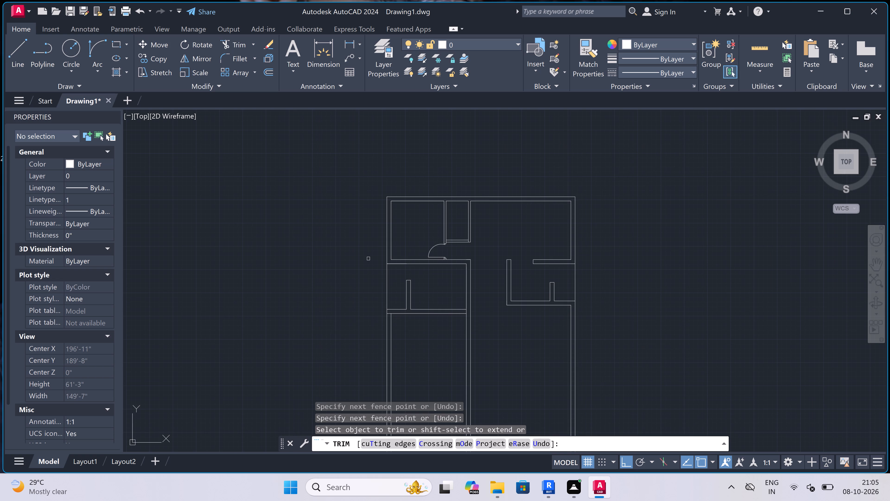
Trim away the left exterior wall's inner line below the lower horizontal wall.
{"action": "scroll", "coordinate": [391, 356], "scroll_direction": "up", "scroll_amount": 1}
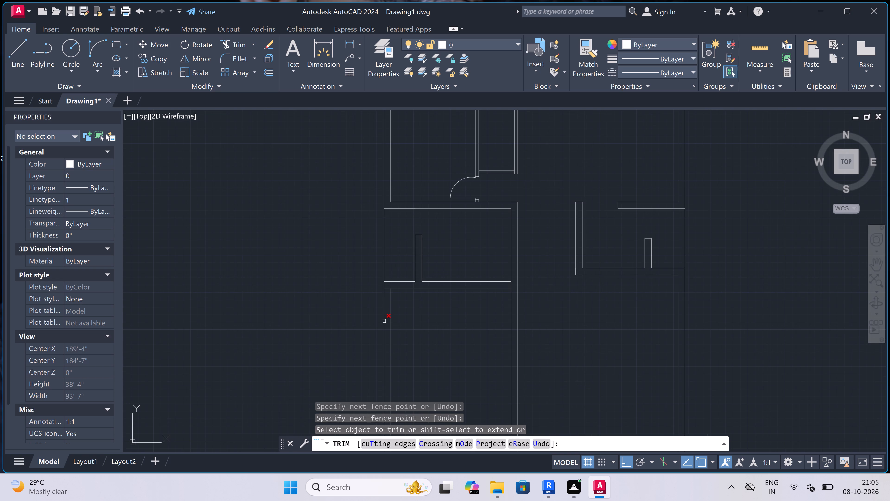
{"action": "left_click", "coordinate": [391, 309]}
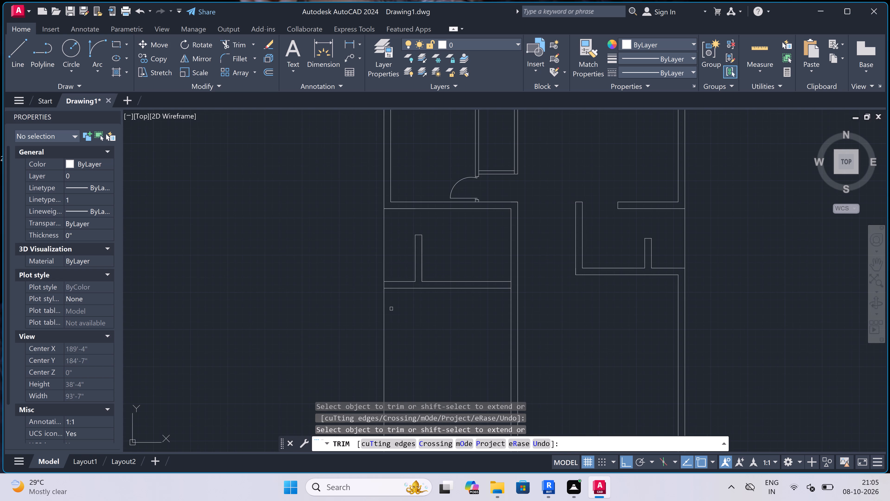
{"action": "key", "text": "Escape"}
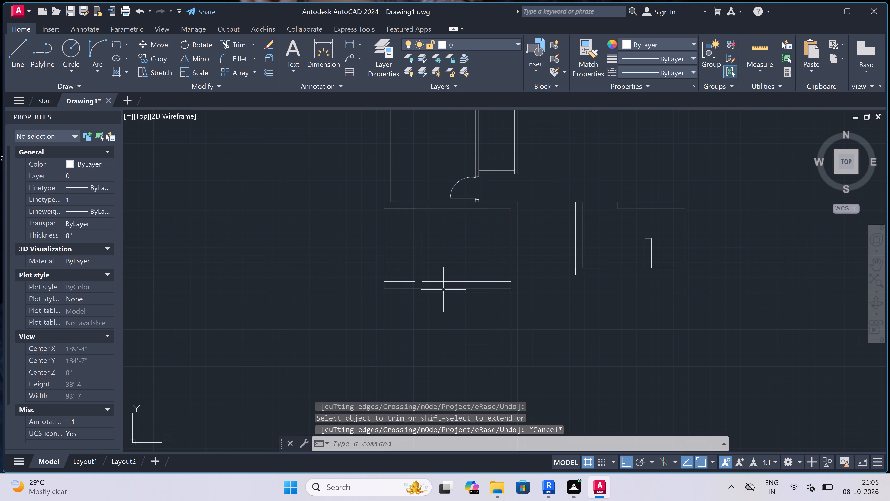
Offset the lower horizontal wall's bottom line 4' downward.
{"action": "key", "text": "o"}
{"action": "key", "text": "space"}
{"action": "scroll", "coordinate": [451, 295], "scroll_direction": "up", "scroll_amount": 1}
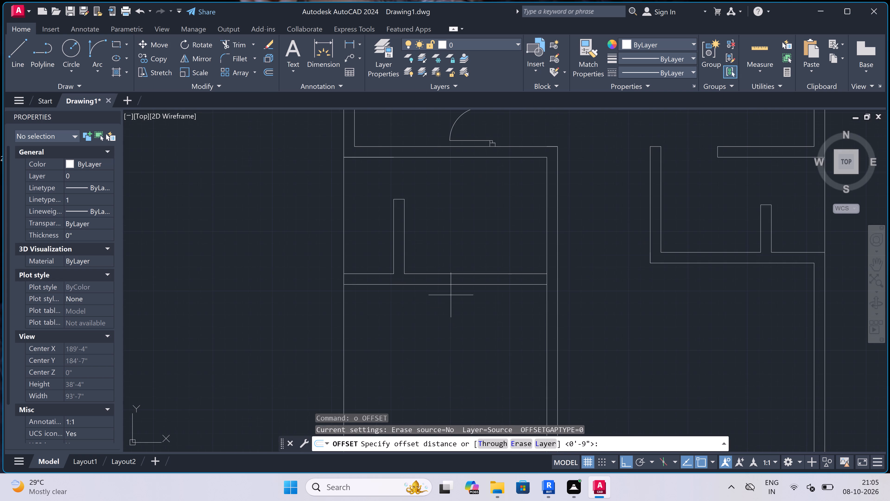
{"action": "left_click", "coordinate": [449, 286]}
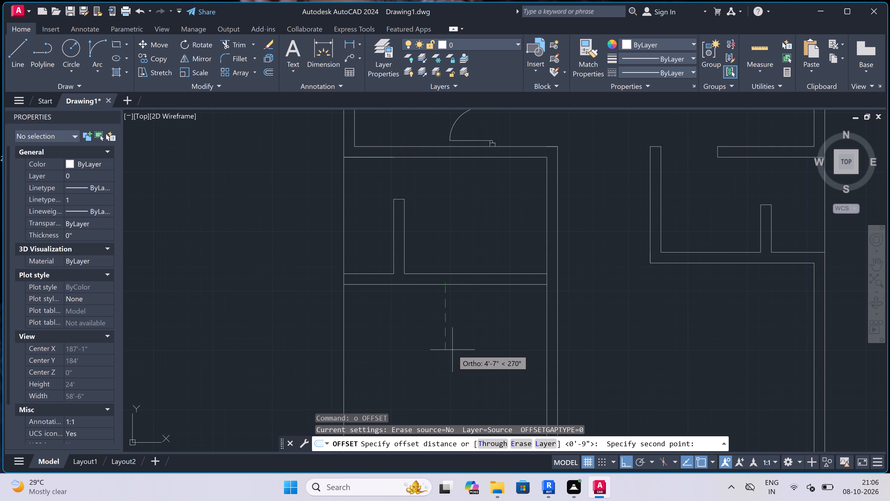
{"action": "type", "text": "4'"}
{"action": "key", "text": "space"}
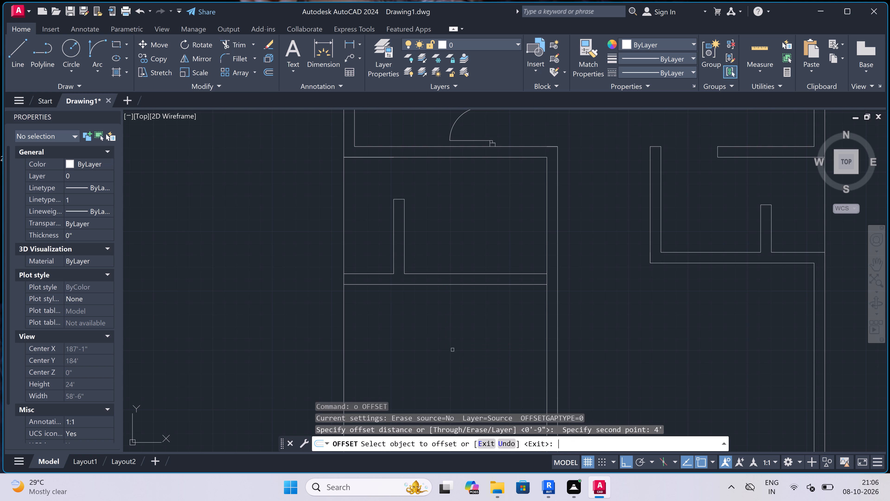
{"action": "left_click_drag", "start_coordinate": [450, 284], "coordinate": [453, 295]}
{"action": "left_click", "coordinate": [448, 345]}
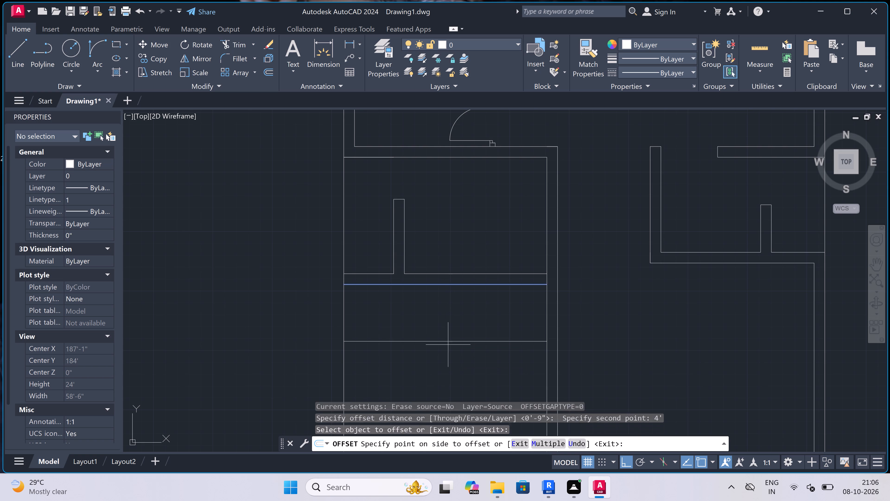
{"action": "key", "text": "Escape"}
Offset the new horizontal line 9" downward to form the second face of the wall.
{"action": "key", "text": "space"}
{"action": "double_click", "coordinate": [447, 342]}
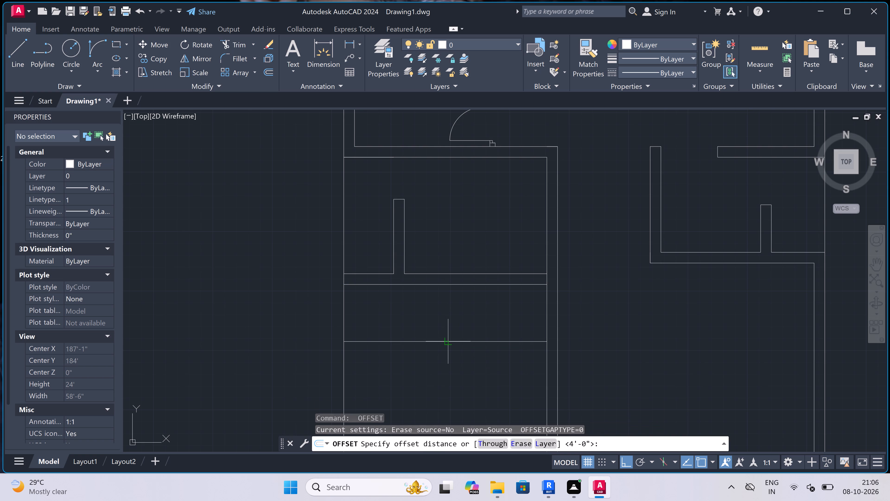
{"action": "type", "text": "9\""}
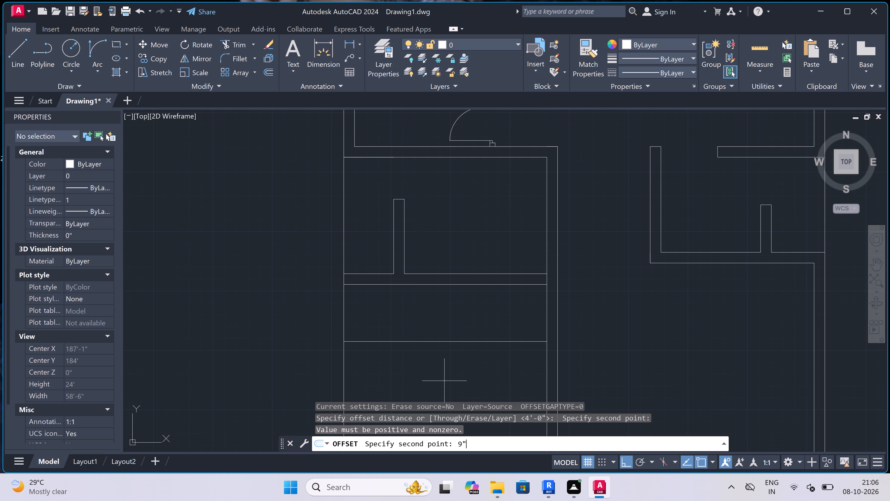
{"action": "key", "text": "space"}
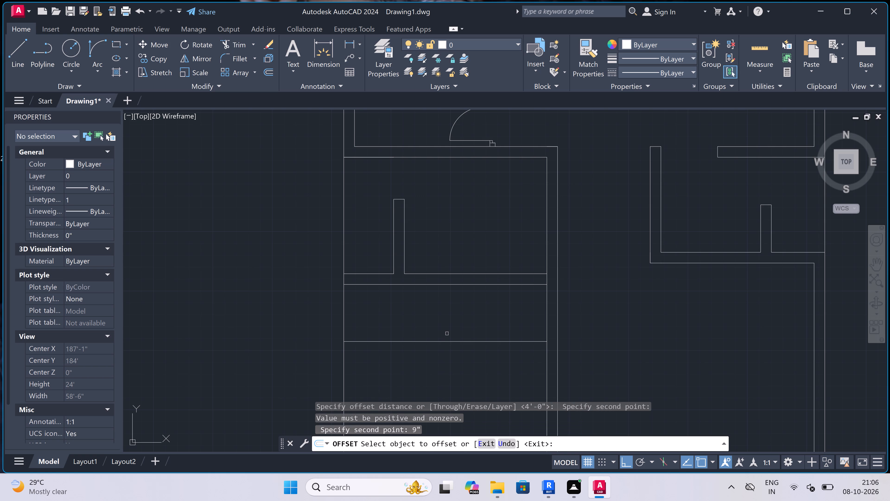
{"action": "left_click", "coordinate": [445, 341]}
{"action": "left_click", "coordinate": [442, 366]}
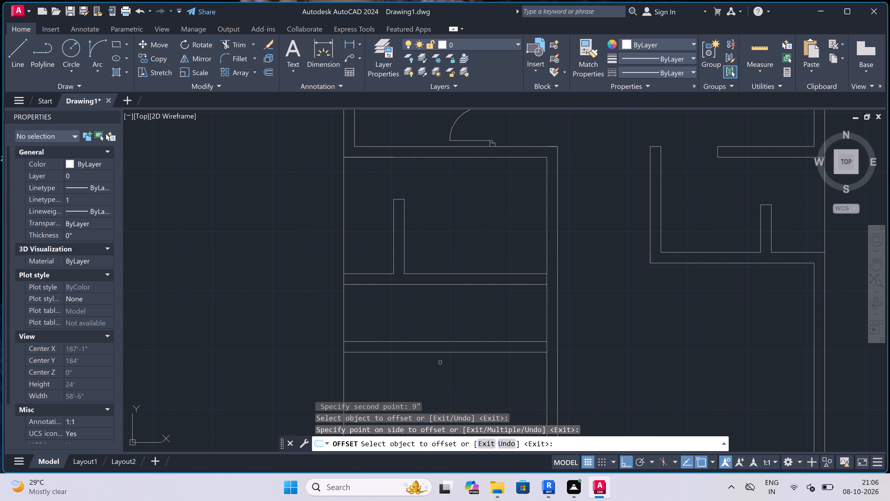
{"action": "key", "text": "Escape"}
Offset the bottom line of the new 9" horizontal wall 9' downward.
{"action": "key", "text": "space"}
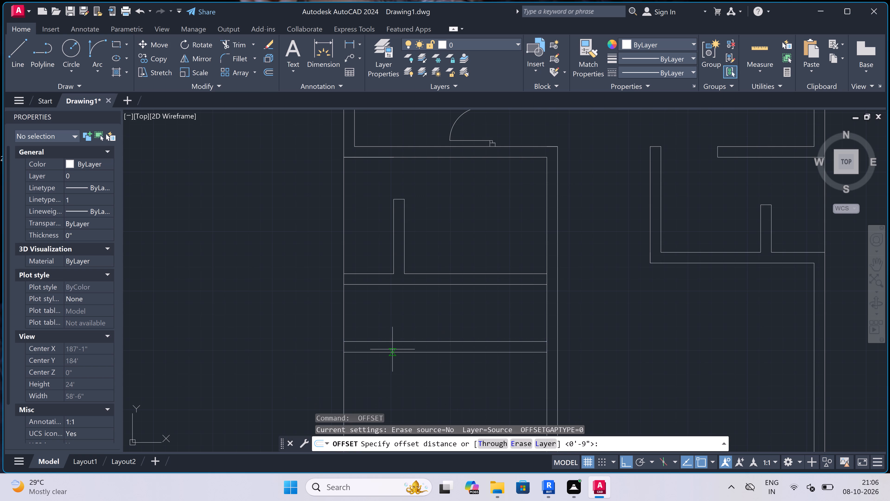
{"action": "left_click", "coordinate": [395, 355]}
{"action": "scroll", "coordinate": [396, 355], "scroll_direction": "down", "scroll_amount": 2}
{"action": "scroll", "coordinate": [393, 404], "scroll_direction": "up", "scroll_amount": 2}
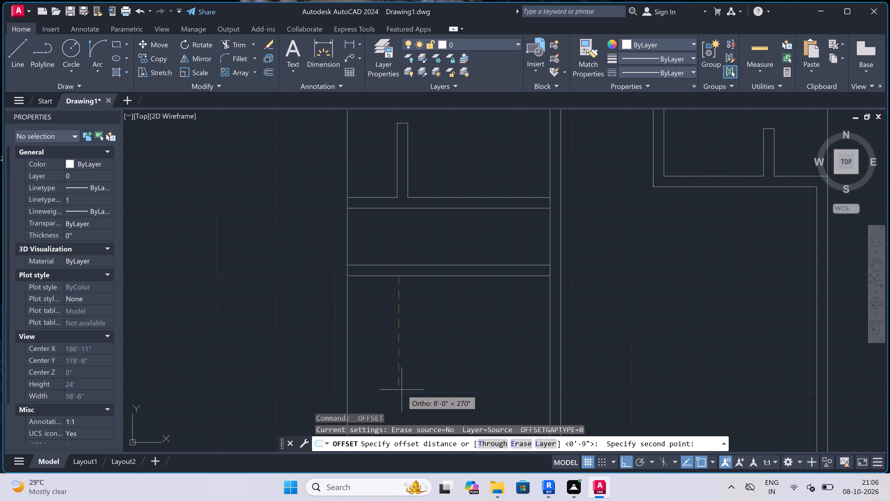
{"action": "key", "text": "9"}
{"action": "key", "text": "apostrophe"}
{"action": "key", "text": "space"}
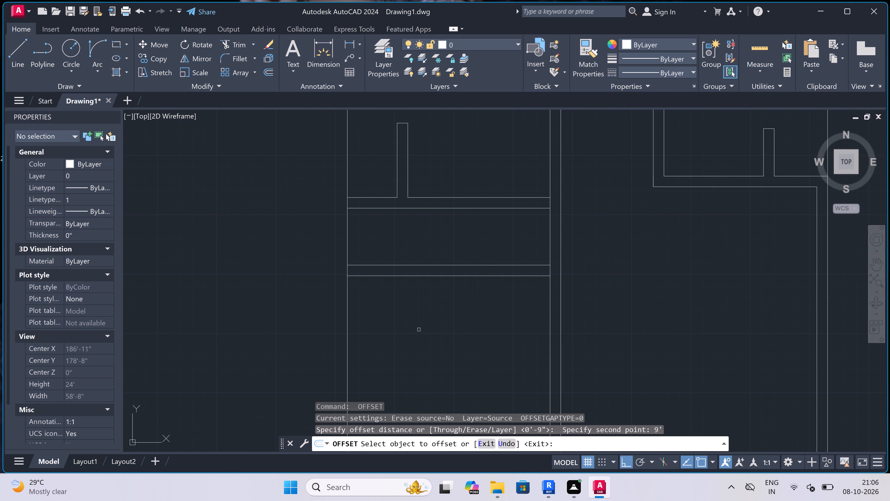
{"action": "left_click", "coordinate": [429, 276]}
{"action": "left_click", "coordinate": [432, 294]}
{"action": "scroll", "coordinate": [433, 294], "scroll_direction": "down", "scroll_amount": 5}
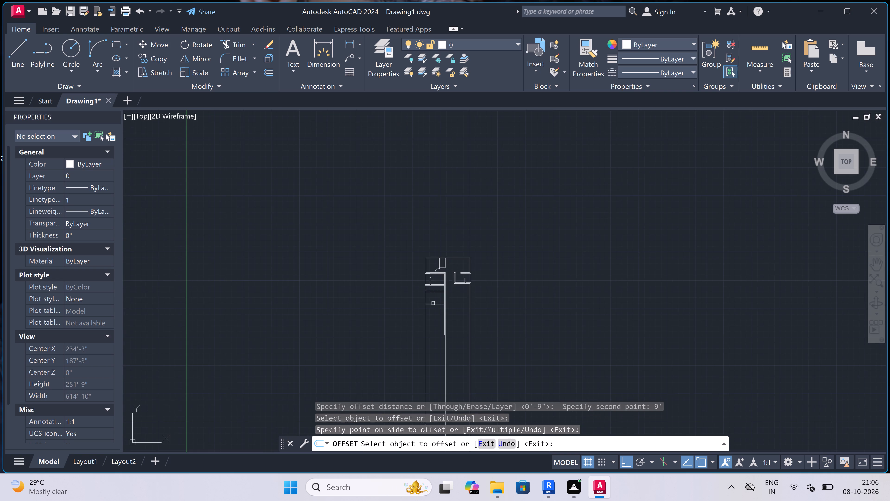
{"action": "scroll", "coordinate": [434, 309], "scroll_direction": "up", "scroll_amount": 4}
{"action": "scroll", "coordinate": [443, 269], "scroll_direction": "up", "scroll_amount": 2}
{"action": "key", "text": "Escape"}
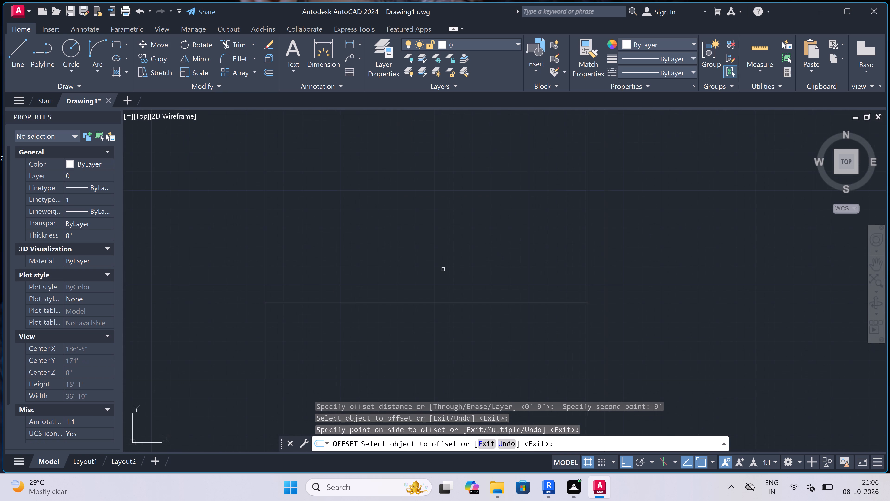
Offset the lowest horizontal line 9" downward to give that wall its thickness.
{"action": "key", "text": "space"}
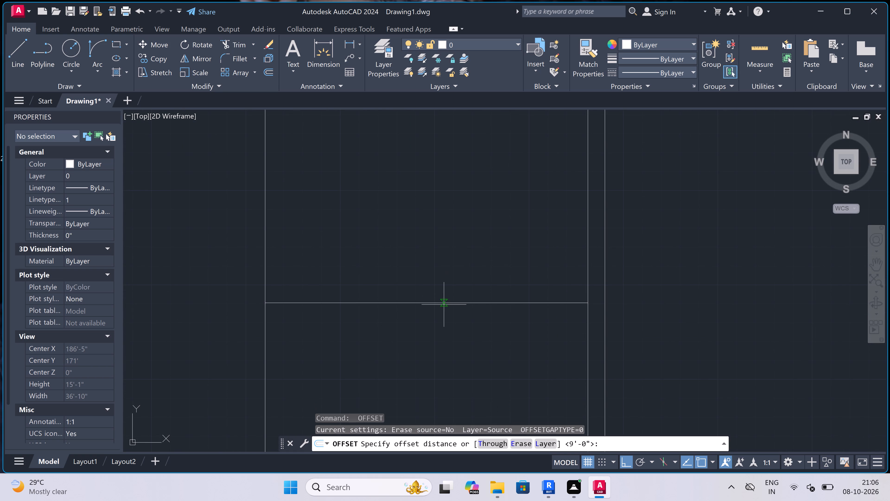
{"action": "left_click", "coordinate": [444, 305]}
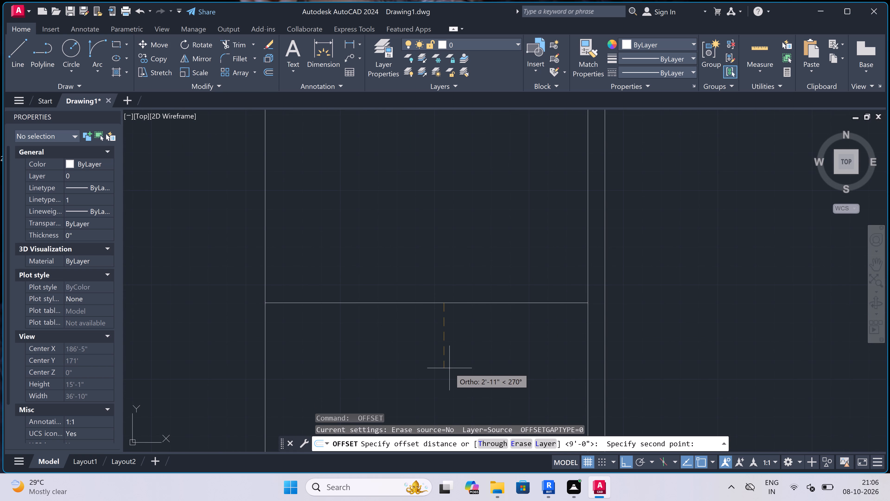
{"action": "type", "text": "9\""}
{"action": "key", "text": "space"}
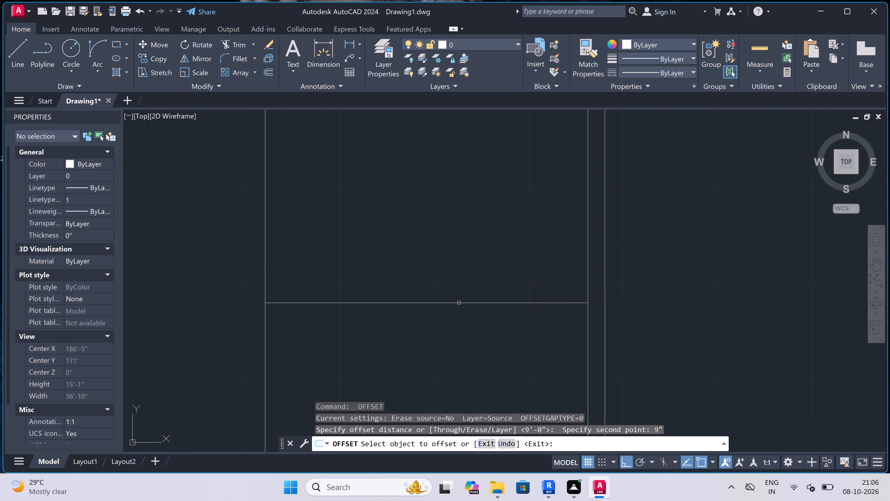
{"action": "left_click_drag", "start_coordinate": [459, 302], "coordinate": [459, 306]}
{"action": "left_click", "coordinate": [454, 335]}
{"action": "key", "text": "Escape"}
Offset the bottom line of the lowest horizontal wall 10'6" downward.
{"action": "key", "text": "space"}
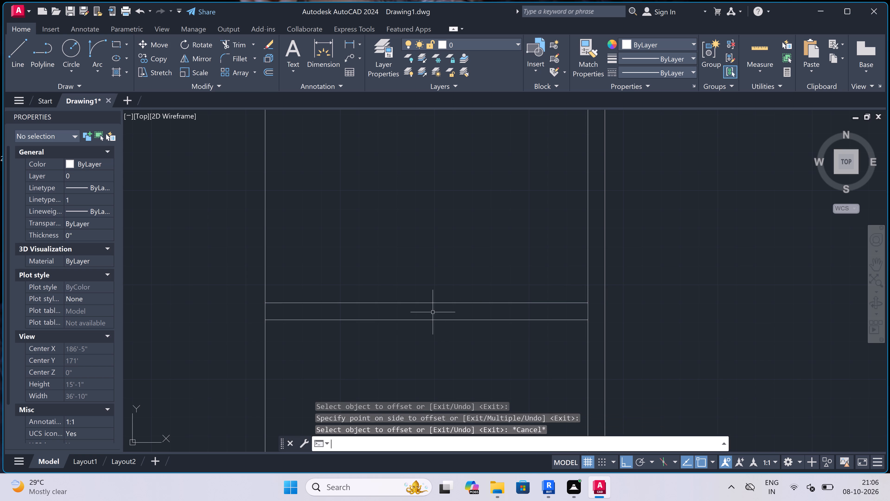
{"action": "left_click", "coordinate": [430, 320]}
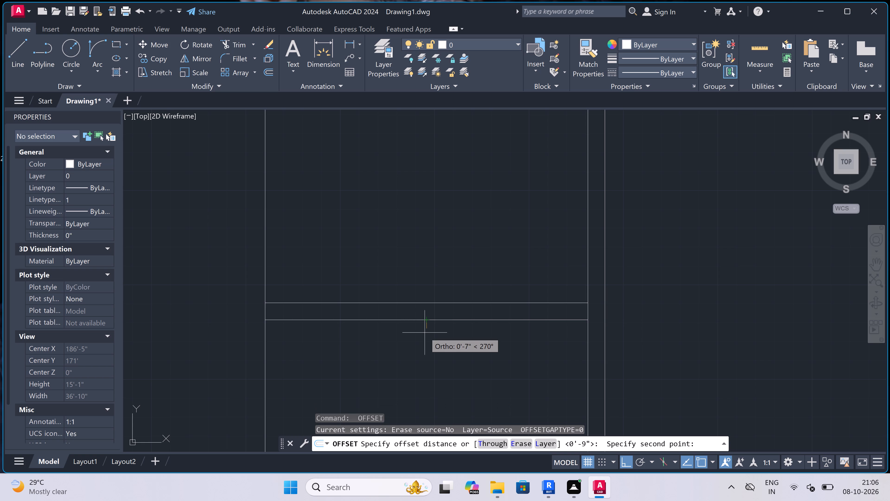
{"action": "scroll", "coordinate": [425, 333], "scroll_direction": "down", "scroll_amount": 2}
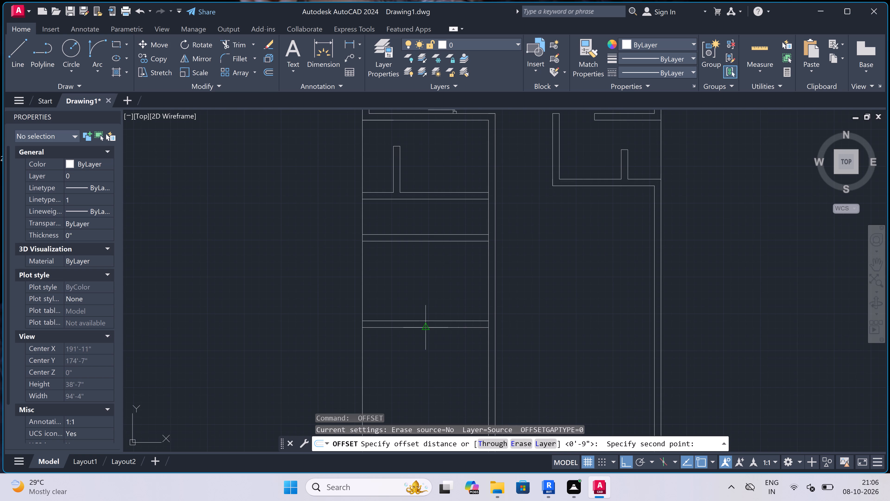
{"action": "scroll", "coordinate": [424, 331], "scroll_direction": "down", "scroll_amount": 1}
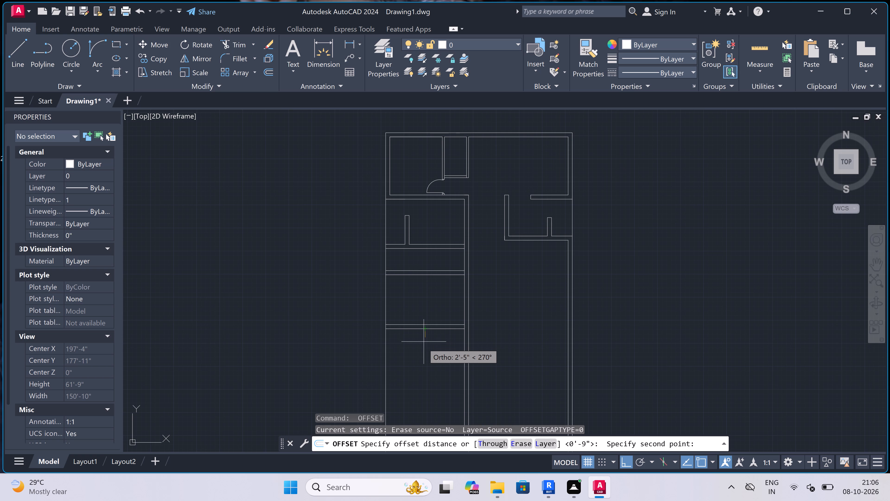
{"action": "scroll", "coordinate": [423, 351], "scroll_direction": "up", "scroll_amount": 2}
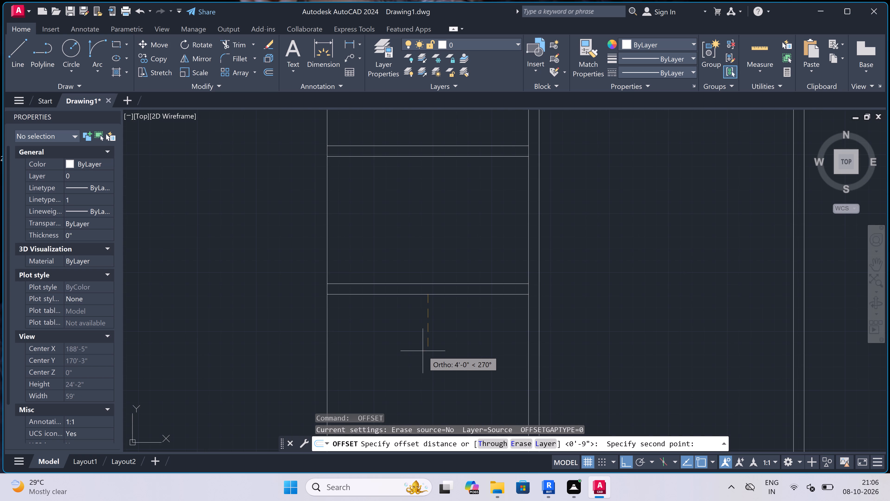
{"action": "type", "text": "9'6"}
{"action": "key", "text": "shift+quotedbl"}
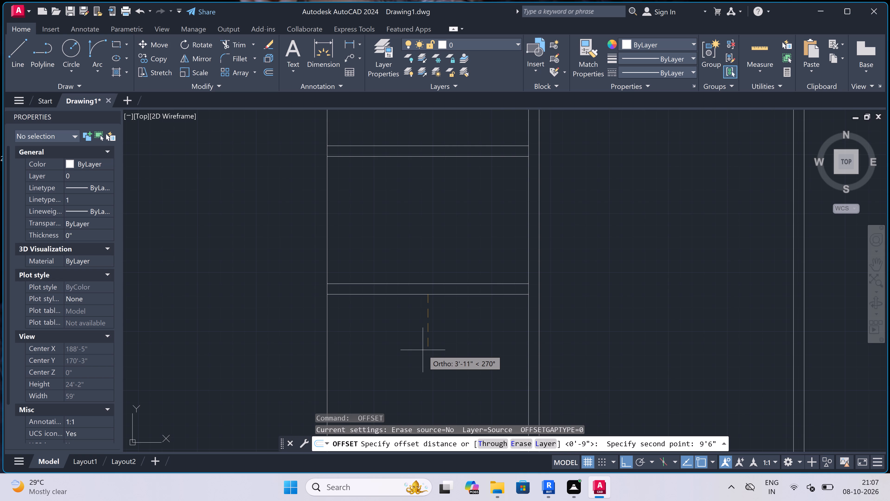
{"action": "key", "text": "BackSpace"}
{"action": "key", "text": "BackSpace"}
{"action": "key", "text": "BackSpace"}
{"action": "key", "text": "BackSpace"}
{"action": "type", "text": "10"}
{"action": "key", "text": "apostrophe"}
{"action": "type", "text": "6\""}
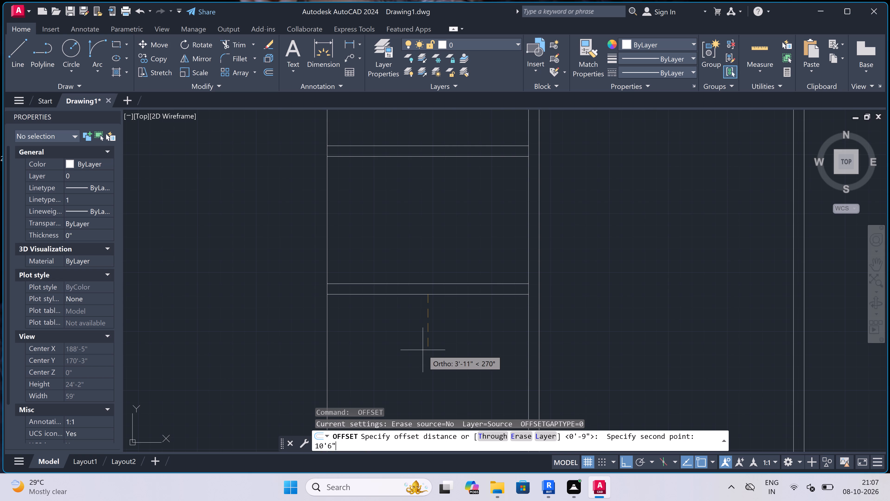
{"action": "key", "text": "space"}
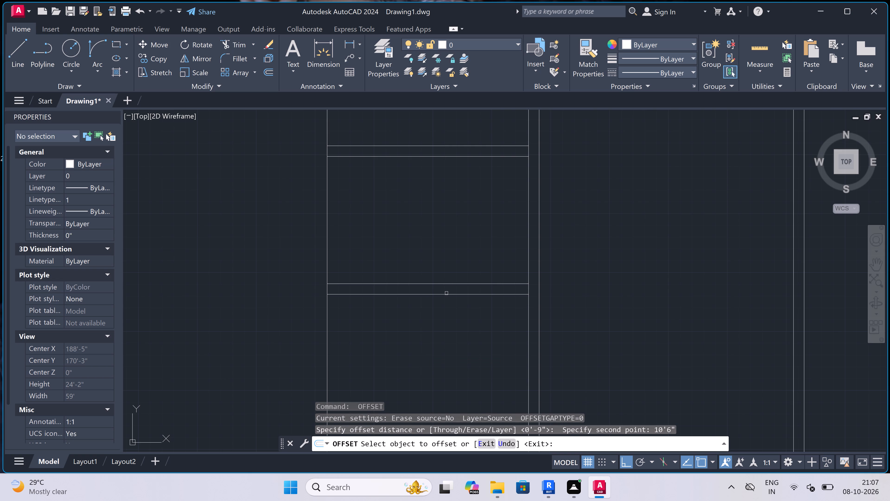
{"action": "left_click", "coordinate": [446, 293]}
{"action": "left_click", "coordinate": [443, 319]}
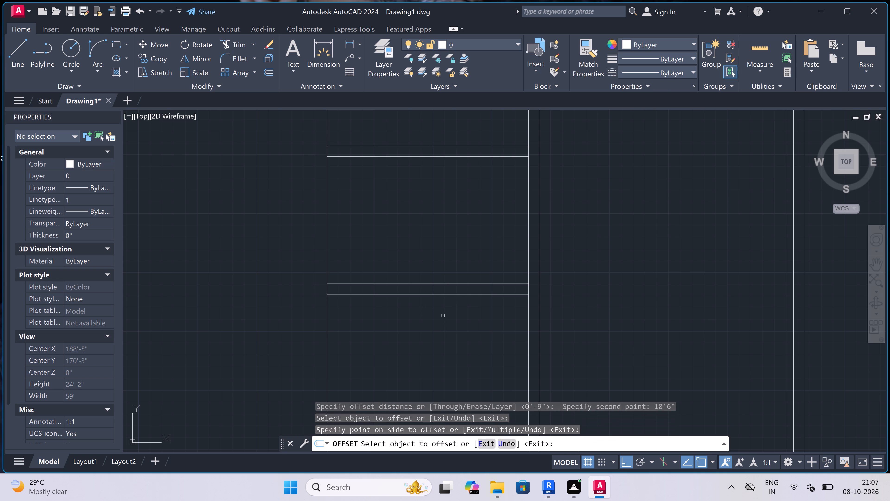
{"action": "scroll", "coordinate": [443, 312], "scroll_direction": "down", "scroll_amount": 5}
{"action": "scroll", "coordinate": [441, 323], "scroll_direction": "up", "scroll_amount": 4}
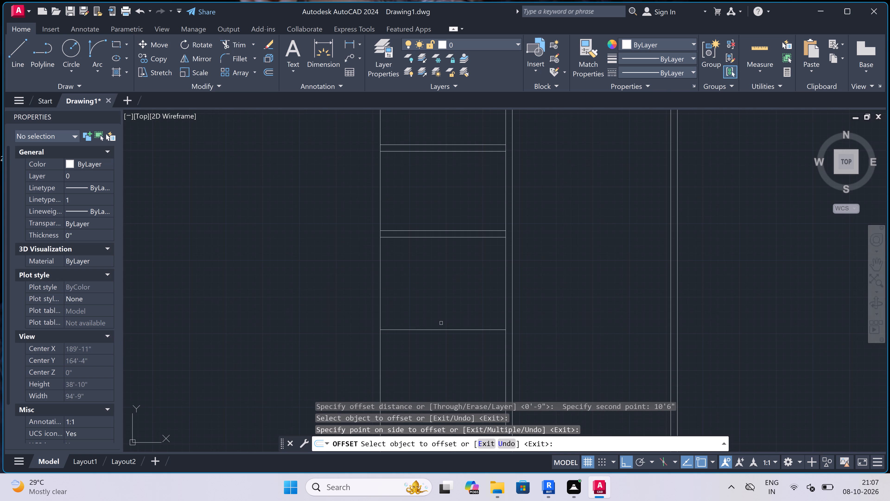
{"action": "key", "text": "Escape"}
Offset the new lowest horizontal line 9" downward to form the wall's second face.
{"action": "key", "text": "space"}
{"action": "left_click", "coordinate": [440, 329]}
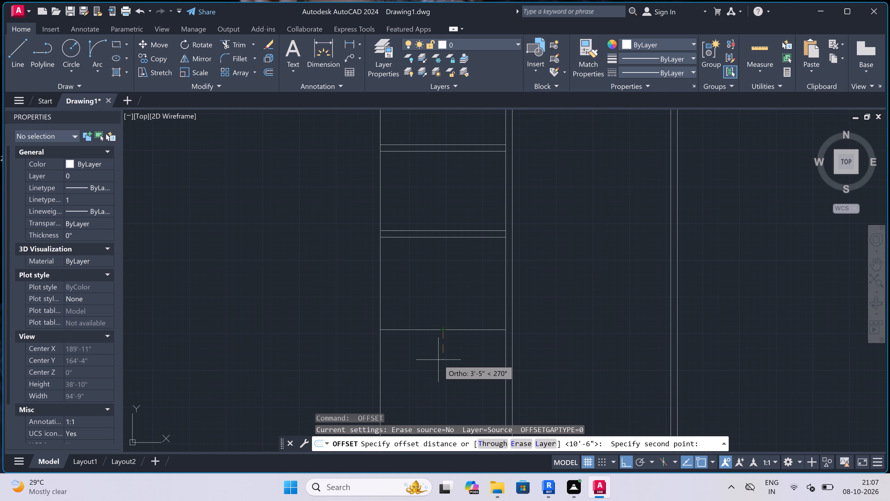
{"action": "type", "text": "9\""}
{"action": "key", "text": "space"}
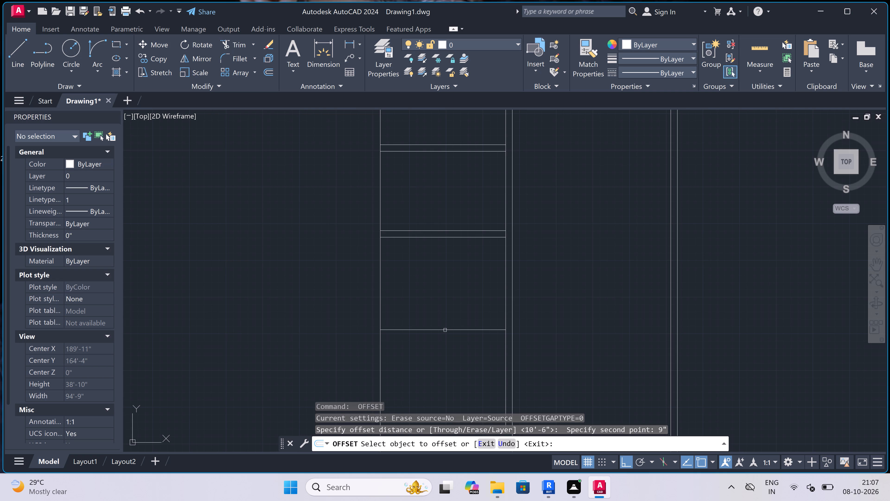
{"action": "left_click_drag", "start_coordinate": [445, 330], "coordinate": [445, 333]}
{"action": "left_click", "coordinate": [445, 353]}
{"action": "key", "text": "Escape"}
Draw a line 9" inward from the lowest wall's outer west end, continuing straight up to the top line of the wall below the short stub partition.
{"action": "scroll", "coordinate": [460, 304], "scroll_direction": "down", "scroll_amount": 3}
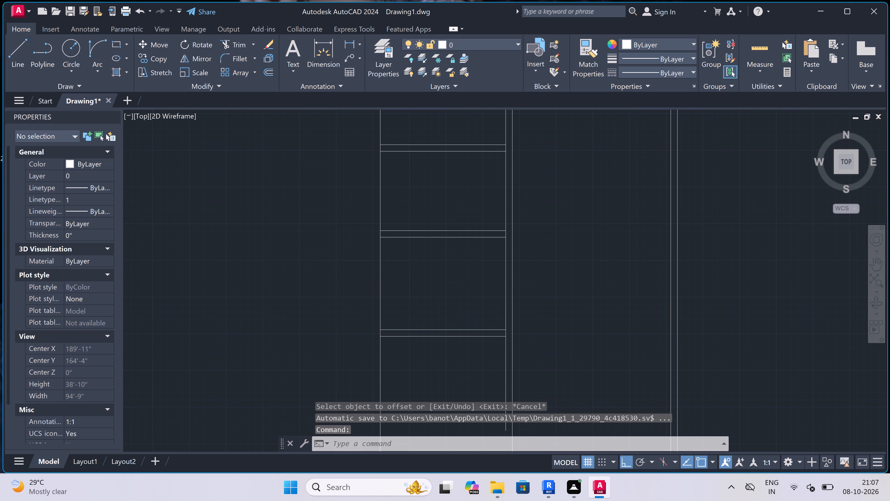
{"action": "scroll", "coordinate": [458, 315], "scroll_direction": "up", "scroll_amount": 1}
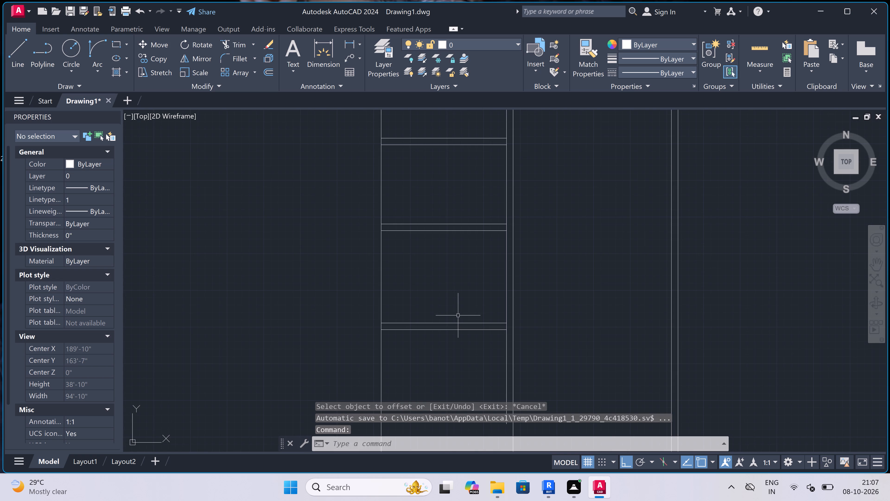
{"action": "scroll", "coordinate": [458, 315], "scroll_direction": "down", "scroll_amount": 2}
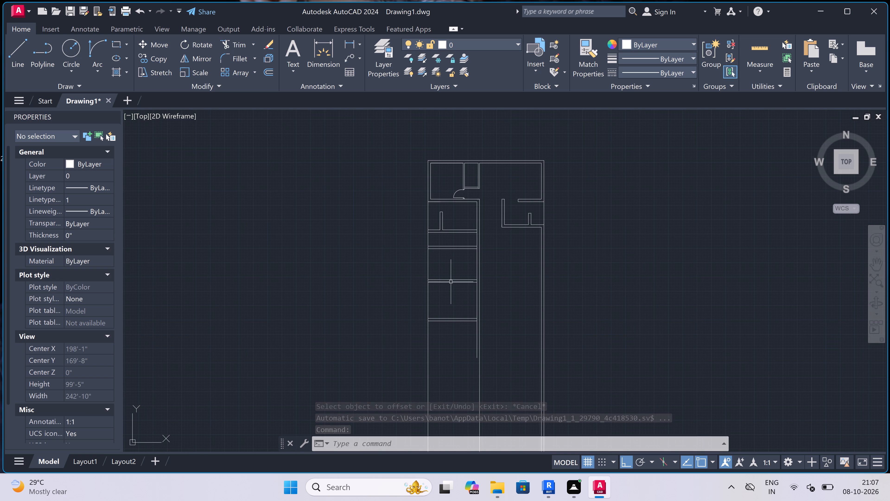
{"action": "type", "text": "l"}
{"action": "key", "text": "space"}
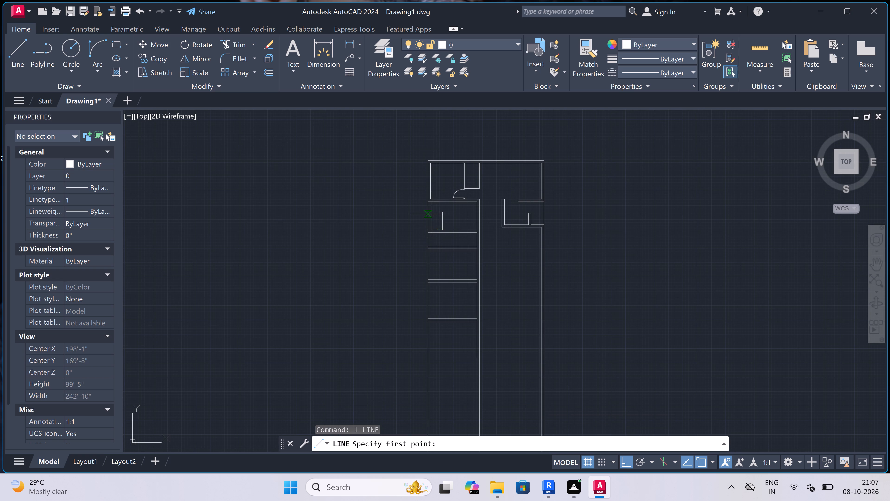
{"action": "scroll", "coordinate": [432, 315], "scroll_direction": "up", "scroll_amount": 2}
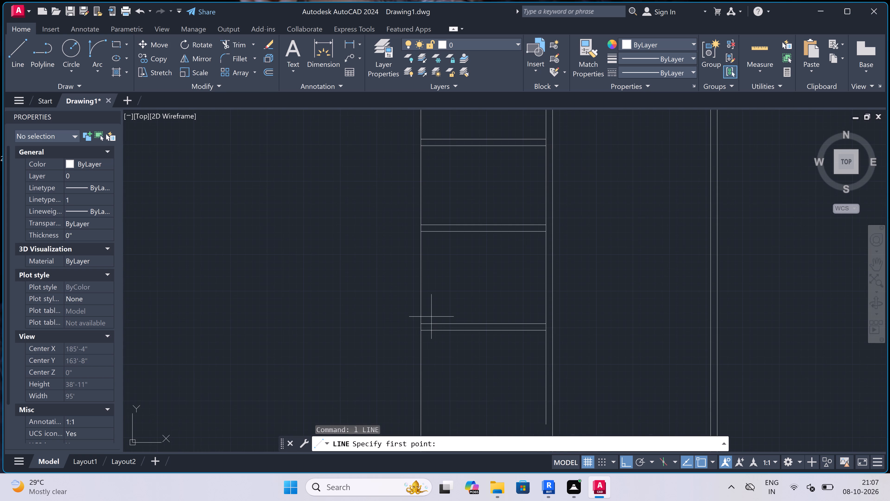
{"action": "scroll", "coordinate": [423, 325], "scroll_direction": "up", "scroll_amount": 3}
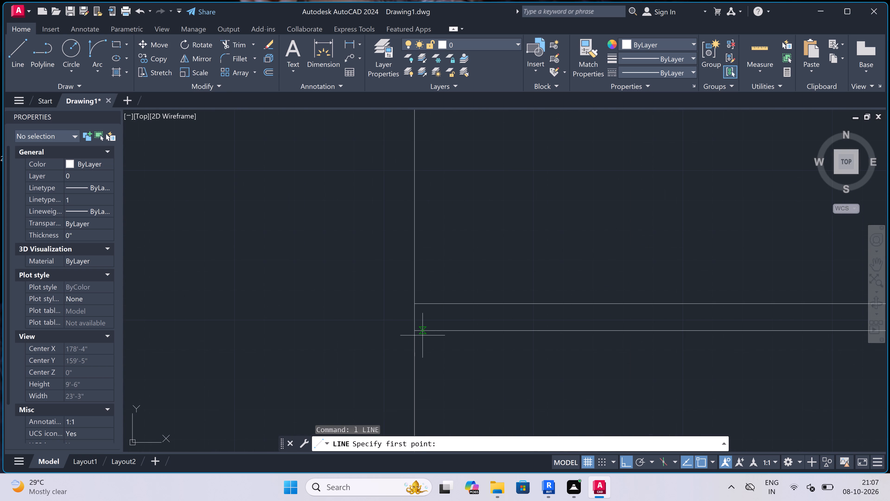
{"action": "left_click", "coordinate": [414, 328]}
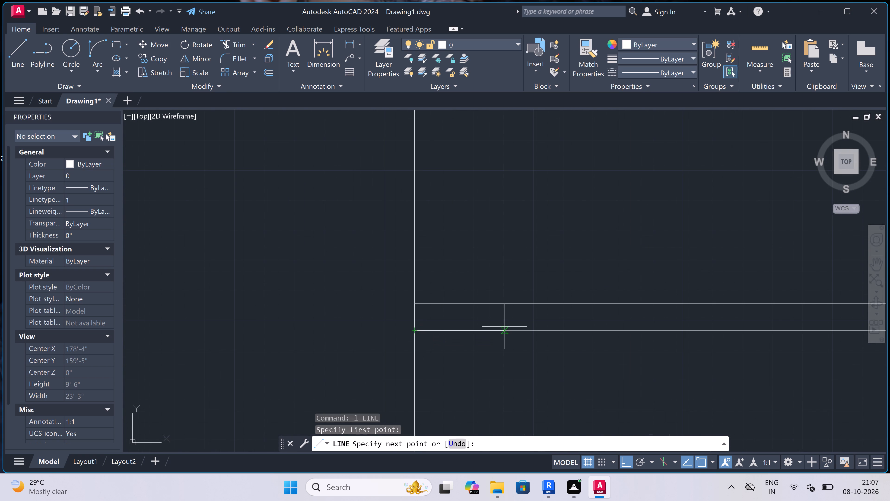
{"action": "type", "text": "9\""}
{"action": "key", "text": "space"}
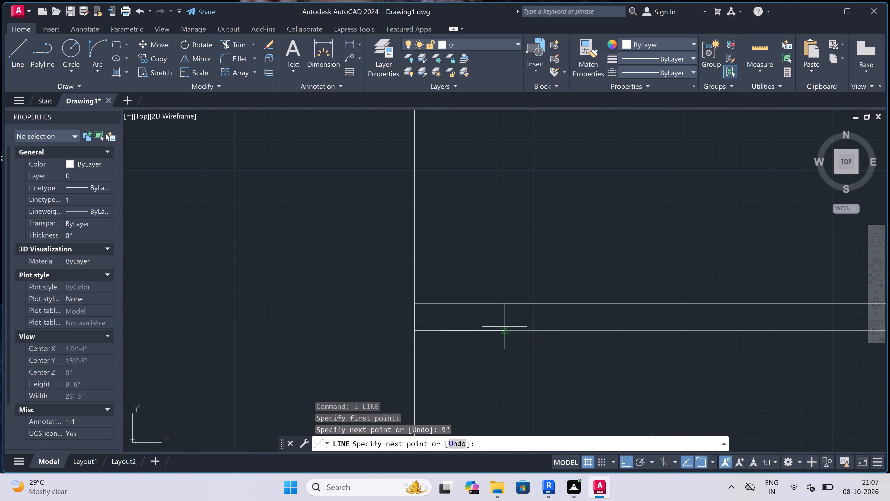
{"action": "scroll", "coordinate": [505, 327], "scroll_direction": "down", "scroll_amount": 5}
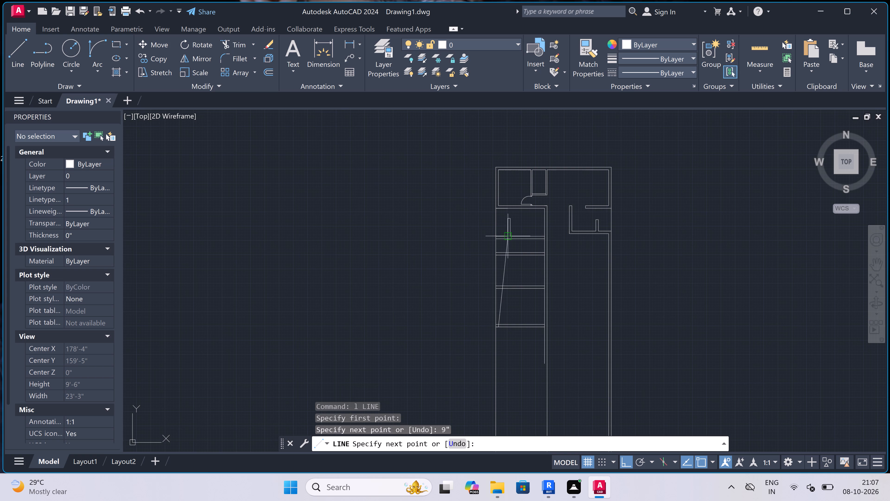
{"action": "scroll", "coordinate": [503, 250], "scroll_direction": "up", "scroll_amount": 1}
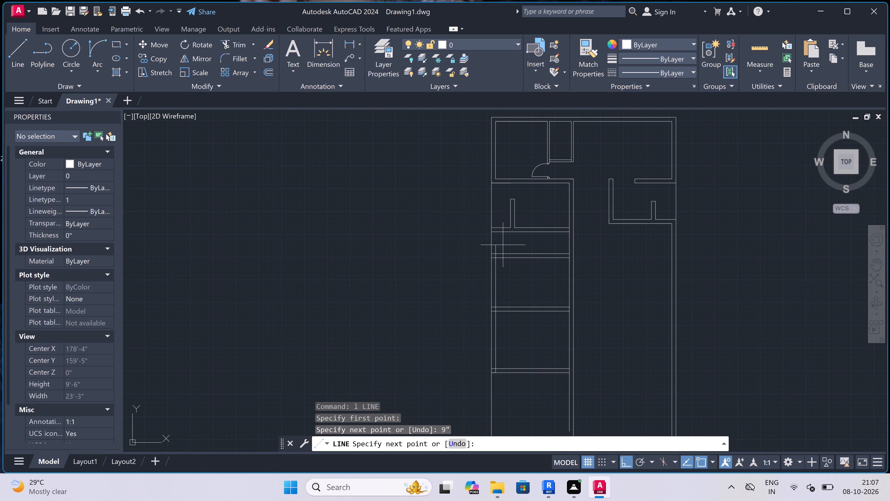
{"action": "scroll", "coordinate": [499, 221], "scroll_direction": "up", "scroll_amount": 3}
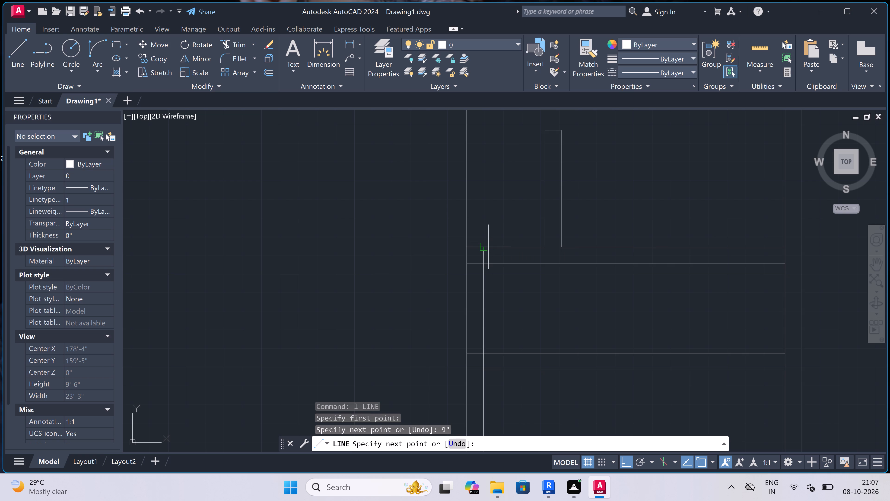
{"action": "left_click", "coordinate": [486, 247]}
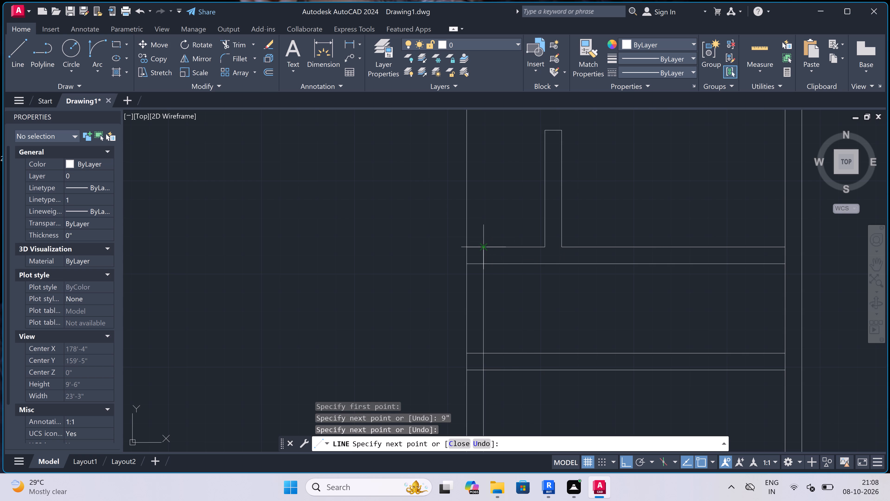
{"action": "key", "text": "Escape"}
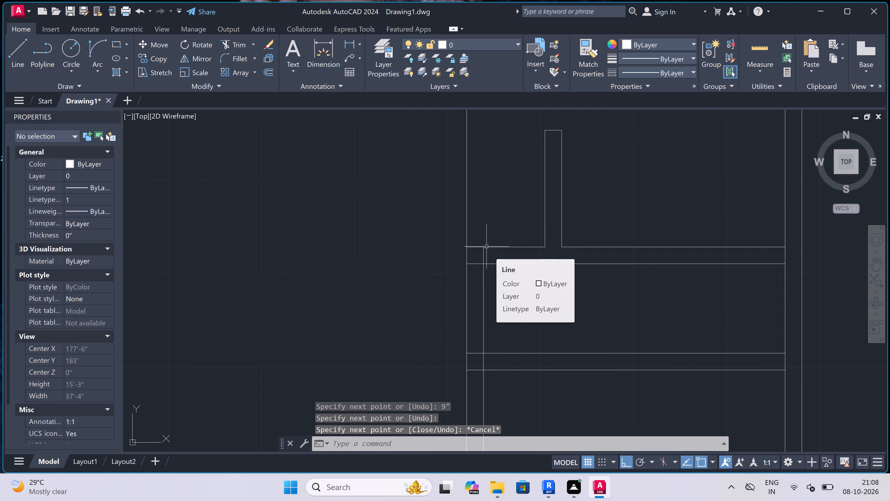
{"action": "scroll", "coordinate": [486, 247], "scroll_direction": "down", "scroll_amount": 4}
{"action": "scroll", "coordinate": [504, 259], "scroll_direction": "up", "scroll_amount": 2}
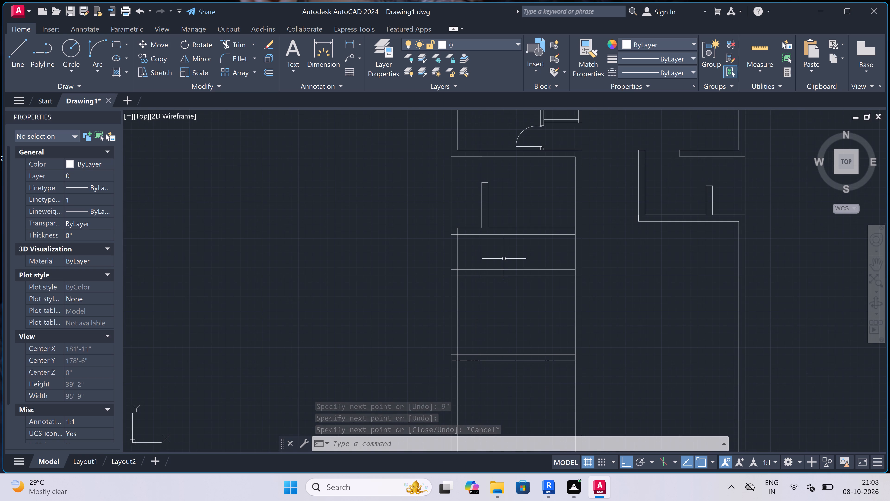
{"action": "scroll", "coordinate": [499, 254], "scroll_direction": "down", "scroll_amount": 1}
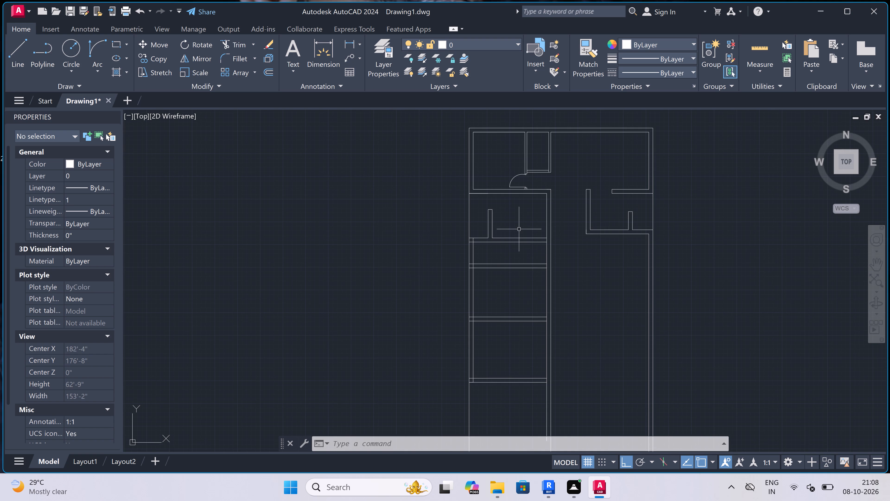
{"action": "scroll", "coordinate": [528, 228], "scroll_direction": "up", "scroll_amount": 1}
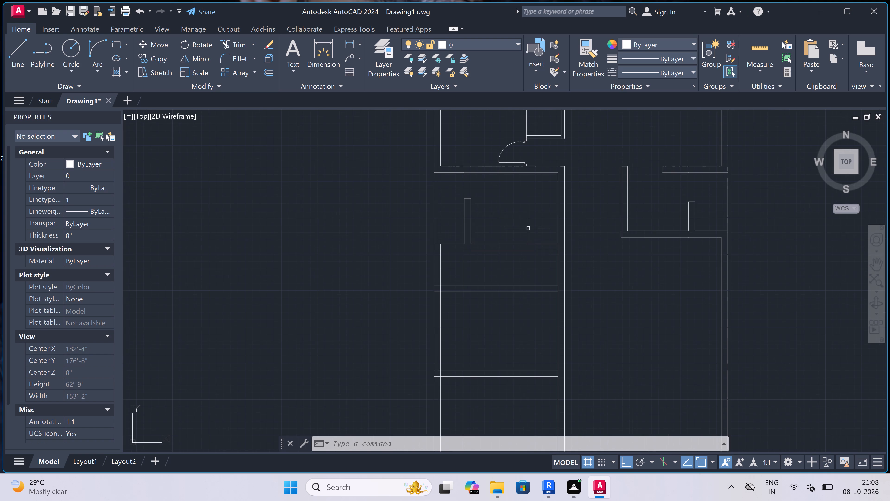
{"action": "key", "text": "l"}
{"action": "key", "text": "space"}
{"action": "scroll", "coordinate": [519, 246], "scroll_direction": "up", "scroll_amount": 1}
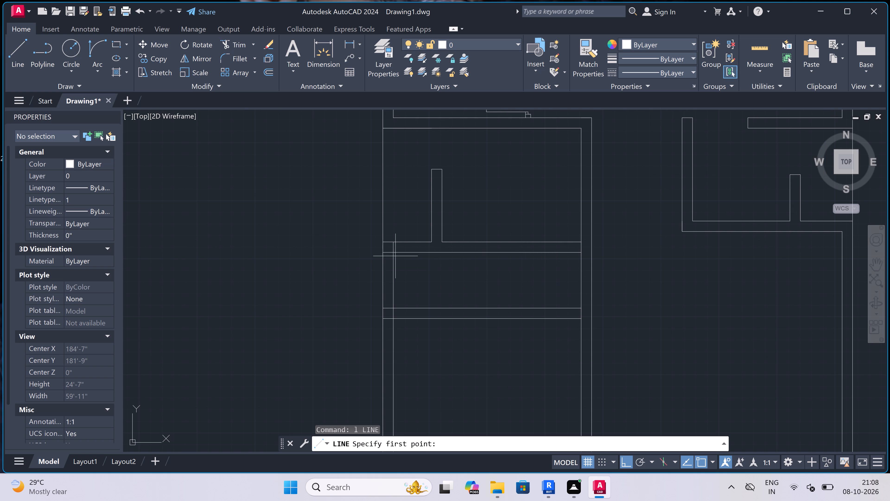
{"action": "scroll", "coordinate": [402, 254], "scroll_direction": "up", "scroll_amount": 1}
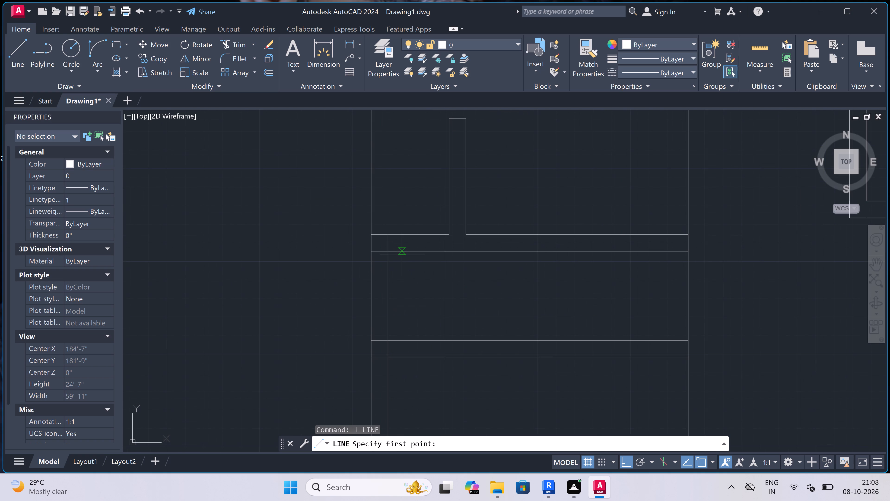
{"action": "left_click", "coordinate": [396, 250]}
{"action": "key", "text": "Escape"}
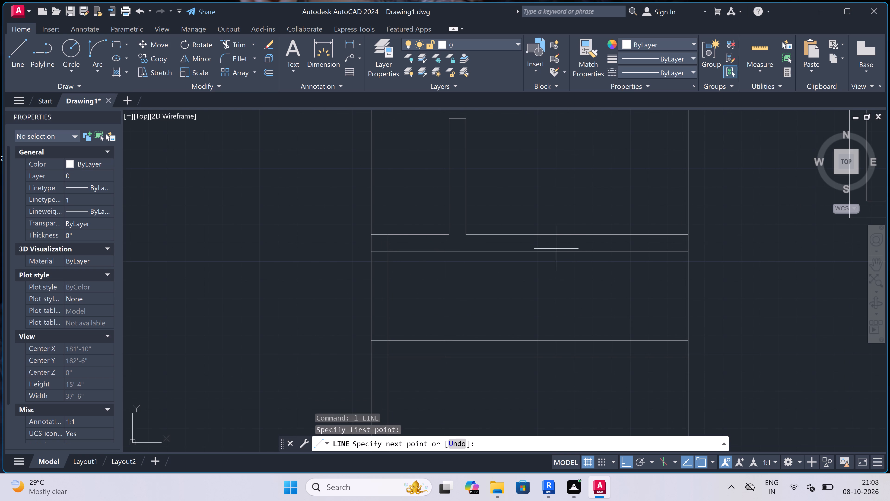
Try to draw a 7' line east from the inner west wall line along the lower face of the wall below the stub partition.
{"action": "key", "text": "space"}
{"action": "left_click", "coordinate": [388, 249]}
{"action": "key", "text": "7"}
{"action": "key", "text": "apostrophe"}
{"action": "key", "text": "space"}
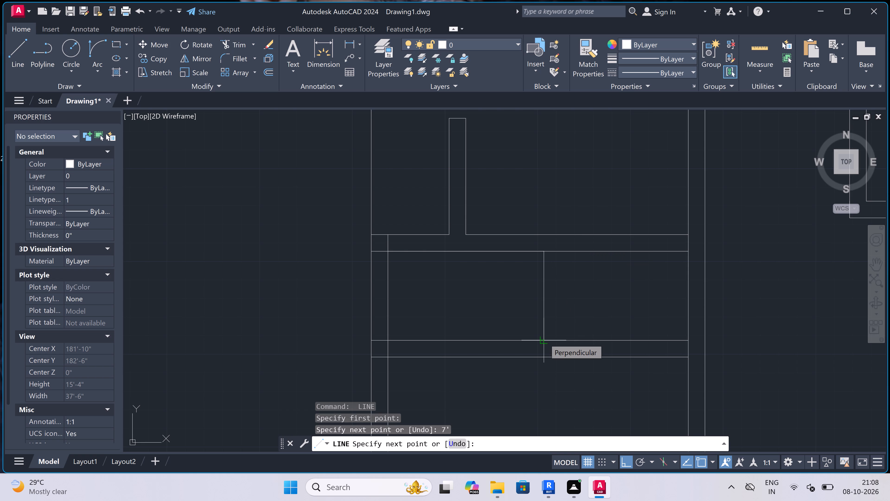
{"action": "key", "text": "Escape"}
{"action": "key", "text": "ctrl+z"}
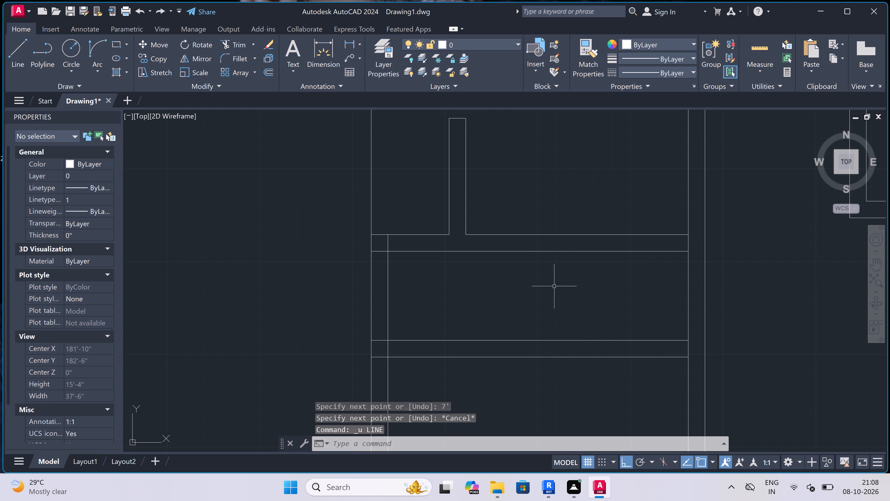
Draw a vertical line between the two horizontal walls below the stub partition, continuing 7' west and back up to the upper wall.
{"action": "key", "text": "l"}
{"action": "key", "text": "space"}
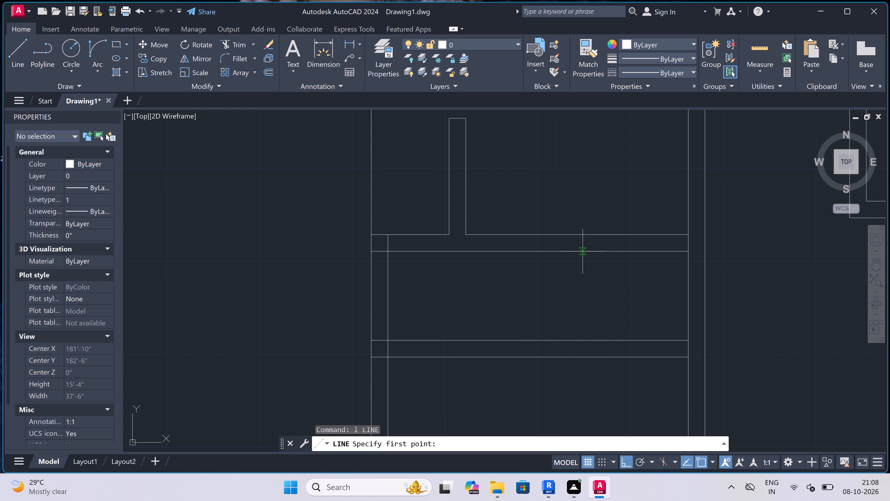
{"action": "left_click", "coordinate": [583, 251]}
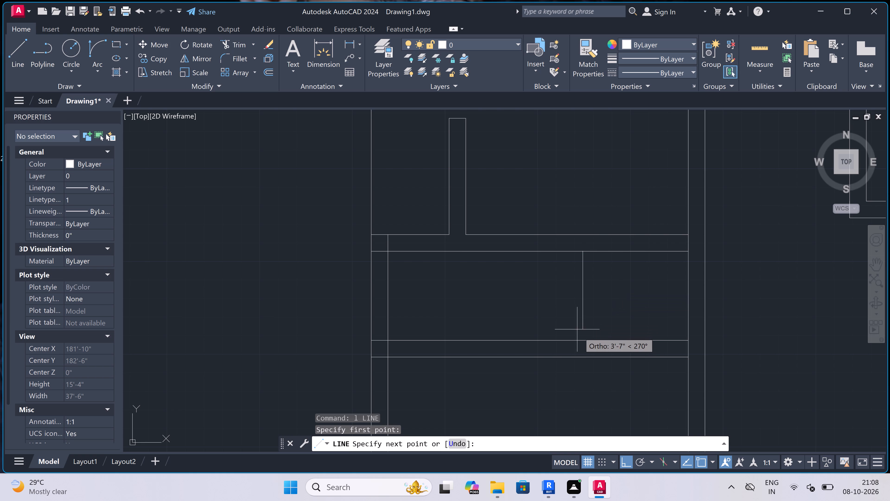
{"action": "left_click", "coordinate": [583, 340]}
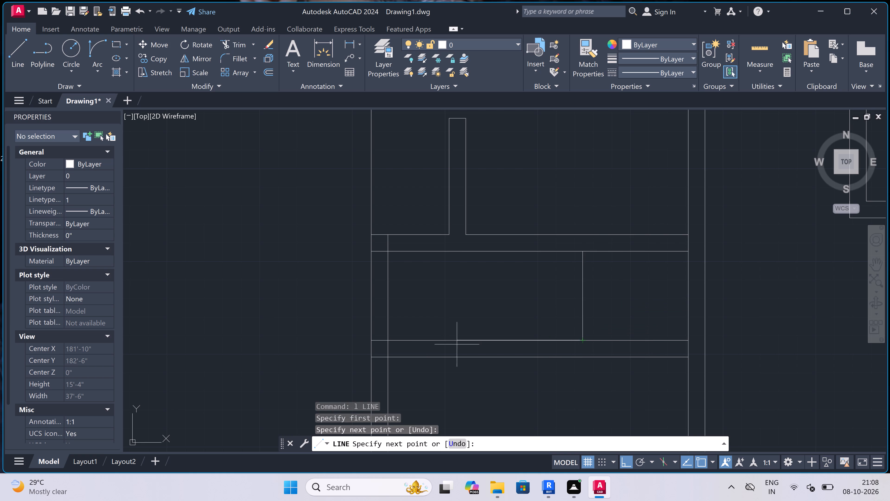
{"action": "key", "text": "7"}
{"action": "key", "text": "apostrophe"}
{"action": "key", "text": "space"}
{"action": "left_click", "coordinate": [429, 250]}
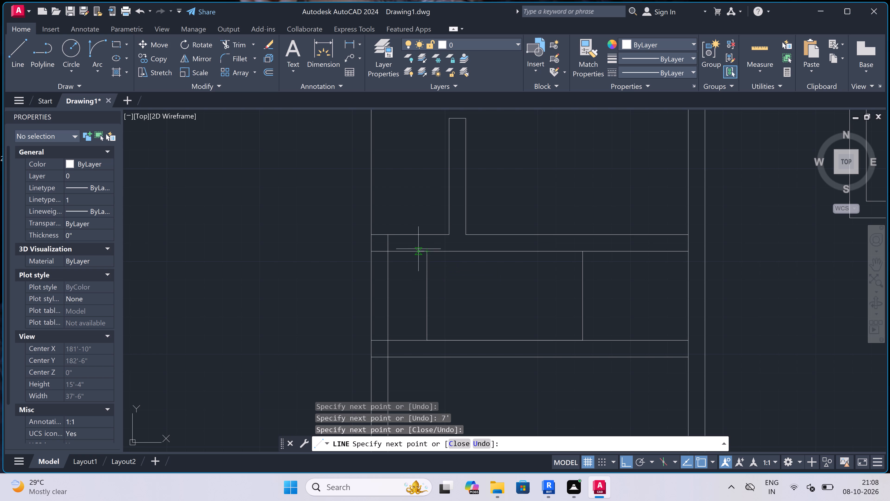
Continue the line 9" west and down to the lower wall to form the west partition's second face.
{"action": "key", "text": "9"}
{"action": "key", "text": "shift+quotedbl"}
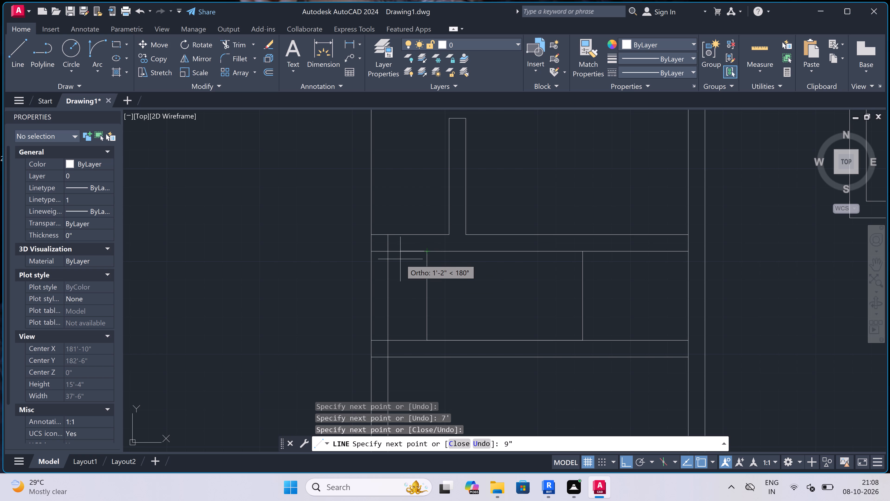
{"action": "key", "text": "space"}
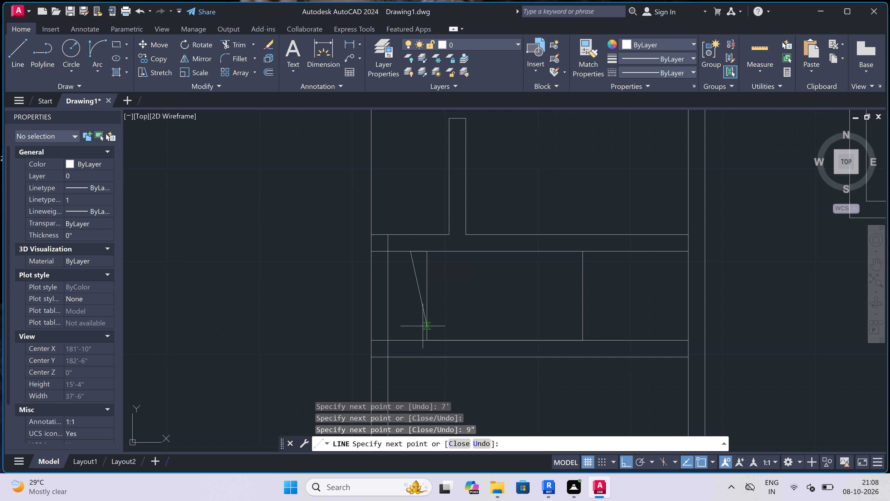
{"action": "left_click", "coordinate": [408, 344]}
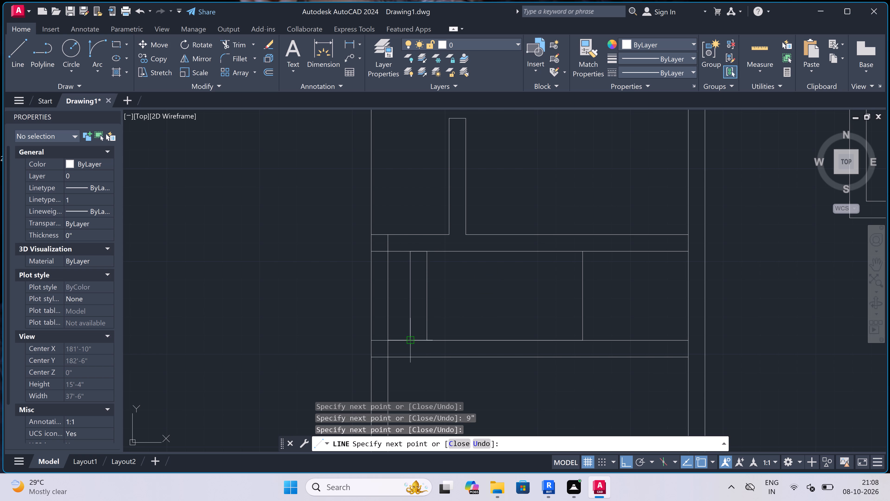
{"action": "key", "text": "Escape"}
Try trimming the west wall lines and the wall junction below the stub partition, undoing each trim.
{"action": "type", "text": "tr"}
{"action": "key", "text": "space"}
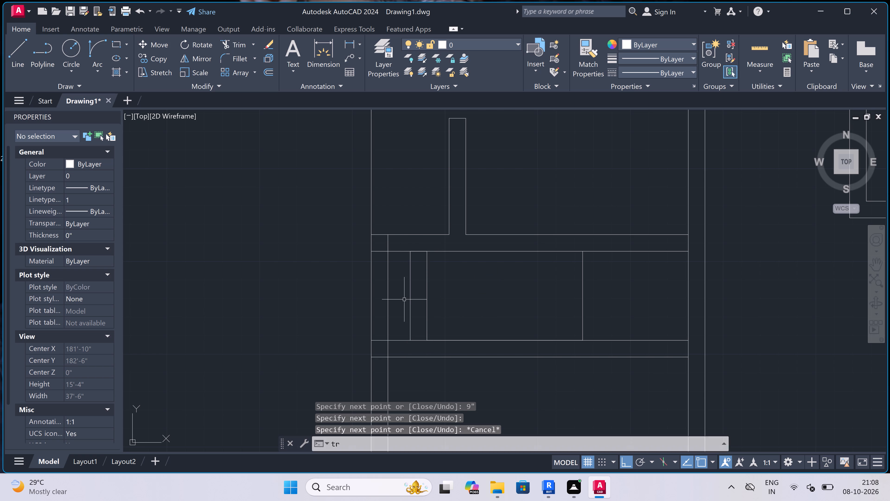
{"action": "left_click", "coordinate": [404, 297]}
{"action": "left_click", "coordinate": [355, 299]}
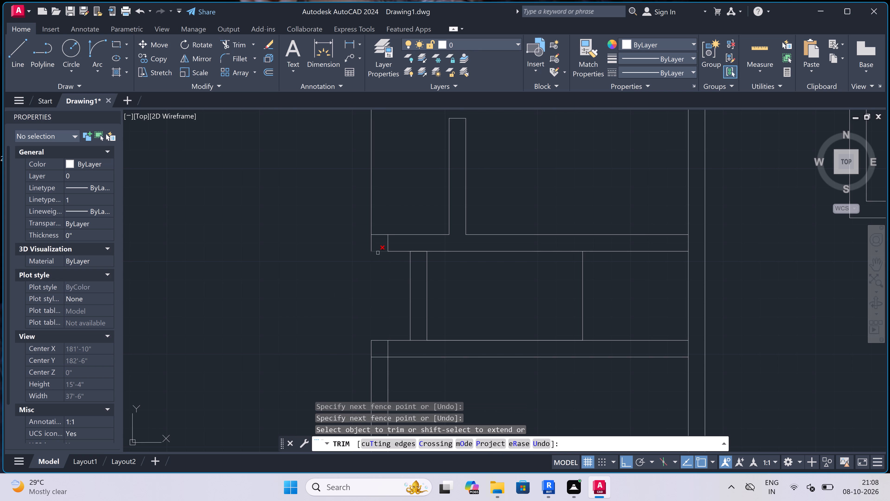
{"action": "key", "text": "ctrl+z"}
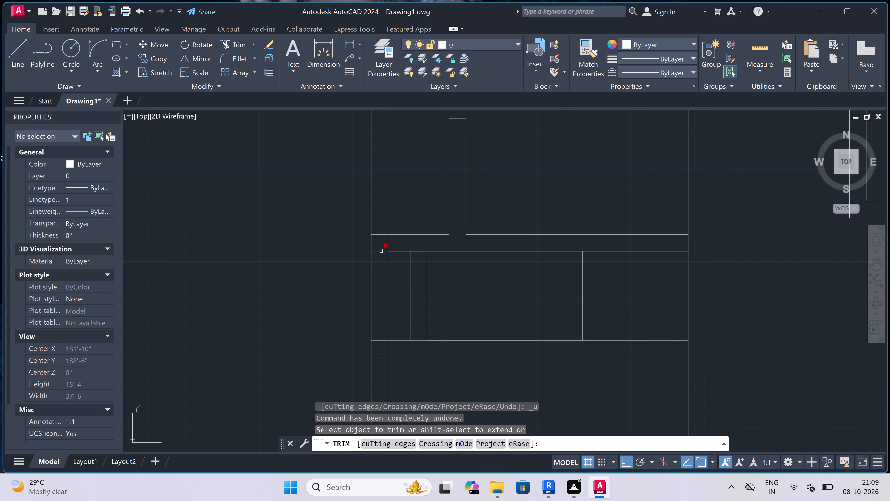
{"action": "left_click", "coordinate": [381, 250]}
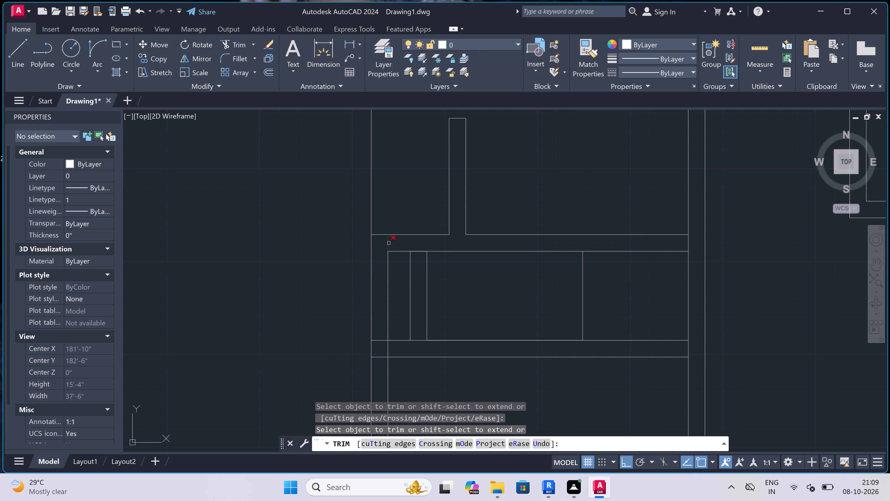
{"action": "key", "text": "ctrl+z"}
Trim the inner west wall line out of the space between the two horizontal walls and where it crosses both walls.
{"action": "scroll", "coordinate": [389, 243], "scroll_direction": "up", "scroll_amount": 2}
{"action": "left_click", "coordinate": [389, 243]}
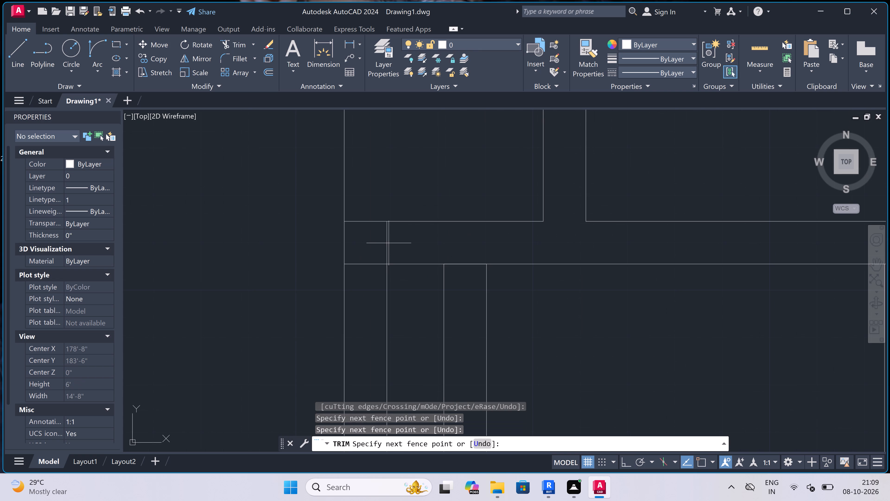
{"action": "left_click", "coordinate": [385, 244]}
{"action": "scroll", "coordinate": [385, 244], "scroll_direction": "down", "scroll_amount": 3}
{"action": "left_click", "coordinate": [387, 257]}
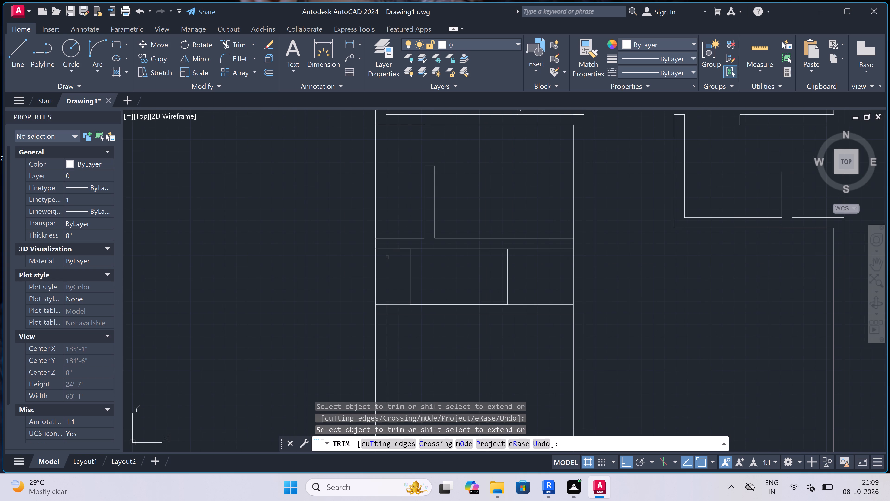
{"action": "scroll", "coordinate": [389, 307], "scroll_direction": "up", "scroll_amount": 2}
{"action": "left_click", "coordinate": [374, 316]}
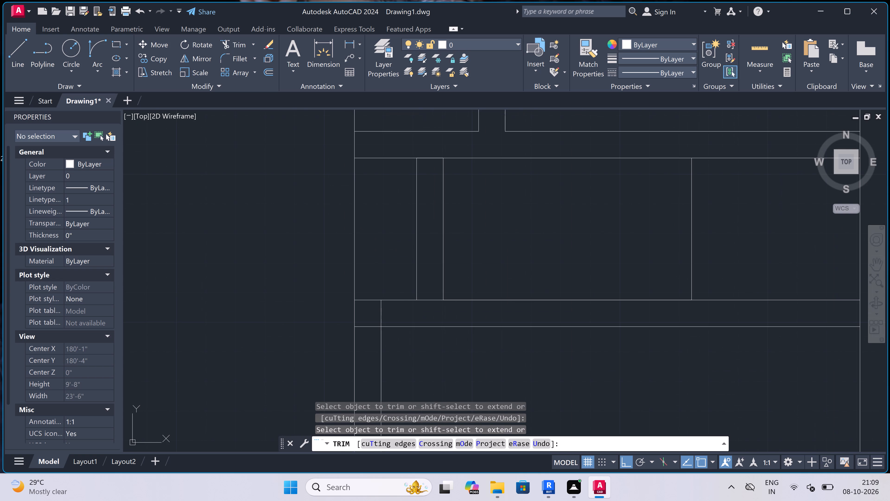
{"action": "left_click", "coordinate": [404, 314]}
{"action": "scroll", "coordinate": [404, 314], "scroll_direction": "down", "scroll_amount": 2}
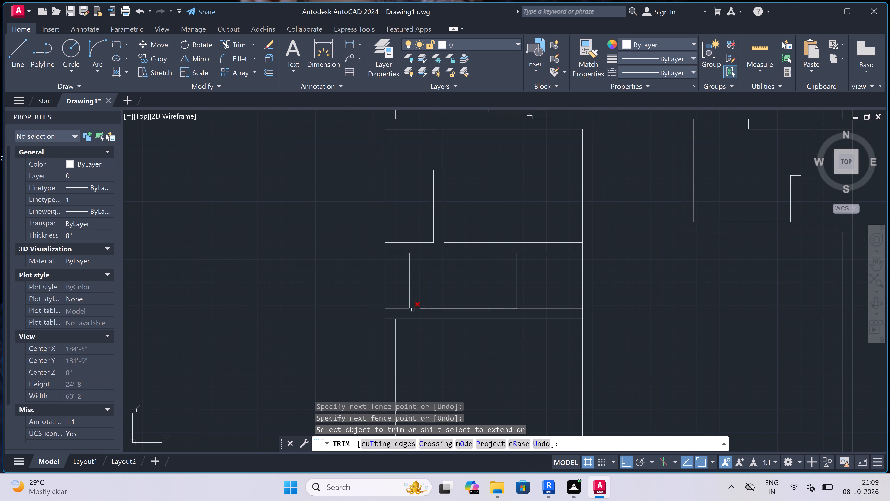
Trim the horizontal wall lines between the west partition's two faces at its upper and lower junctions.
{"action": "scroll", "coordinate": [413, 310], "scroll_direction": "up", "scroll_amount": 2}
{"action": "left_click", "coordinate": [414, 313]}
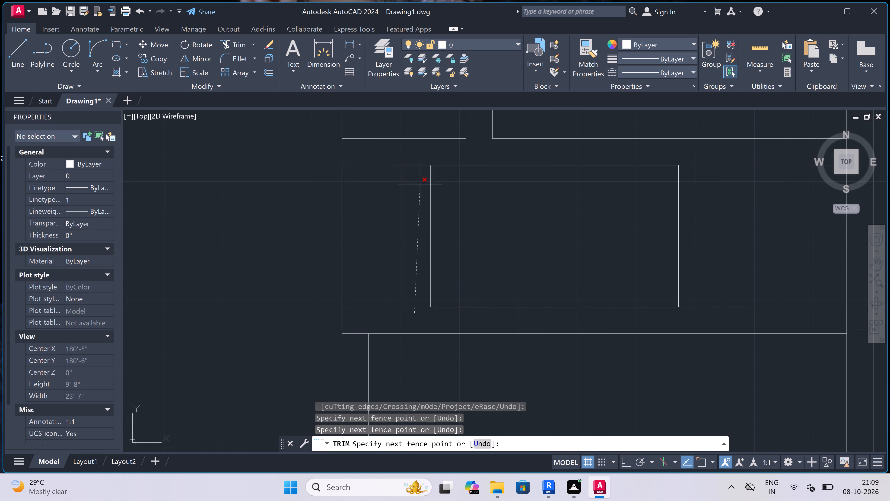
{"action": "left_click", "coordinate": [414, 161]}
{"action": "scroll", "coordinate": [414, 161], "scroll_direction": "down", "scroll_amount": 3}
{"action": "scroll", "coordinate": [469, 163], "scroll_direction": "up", "scroll_amount": 3}
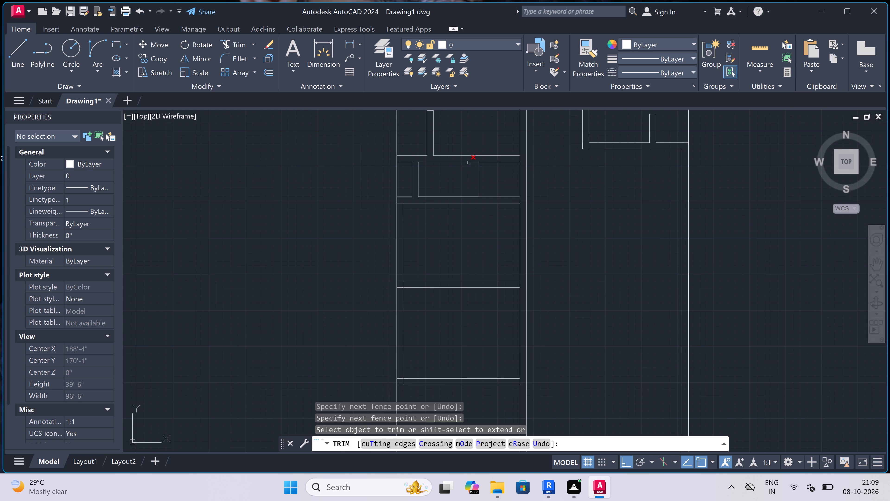
{"action": "key", "text": "Escape"}
{"action": "scroll", "coordinate": [526, 171], "scroll_direction": "down", "scroll_amount": 3}
{"action": "scroll", "coordinate": [546, 155], "scroll_direction": "up", "scroll_amount": 2}
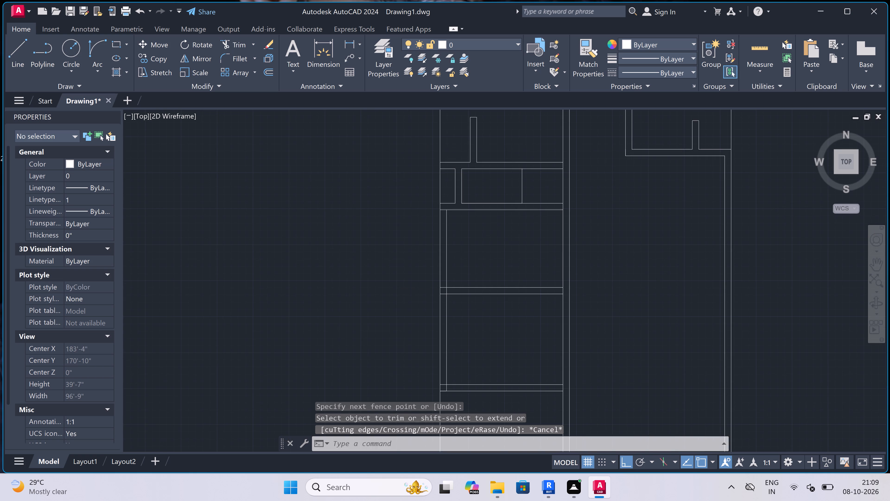
Draw a line 9" east from the top of the east partition line and down to the lower wall as its second face.
{"action": "scroll", "coordinate": [546, 155], "scroll_direction": "up", "scroll_amount": 1}
{"action": "key", "text": "l"}
{"action": "key", "text": "space"}
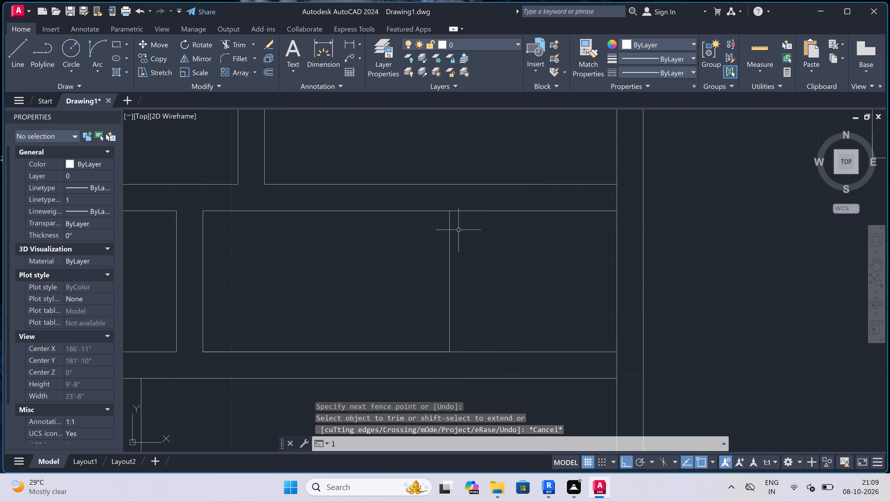
{"action": "left_click", "coordinate": [451, 208]}
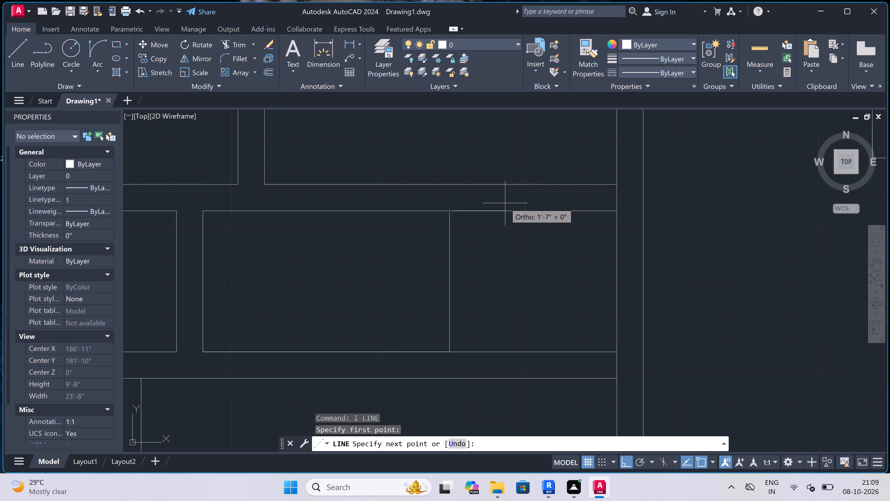
{"action": "key", "text": "9"}
{"action": "key", "text": "shift+quotedbl"}
{"action": "key", "text": "space"}
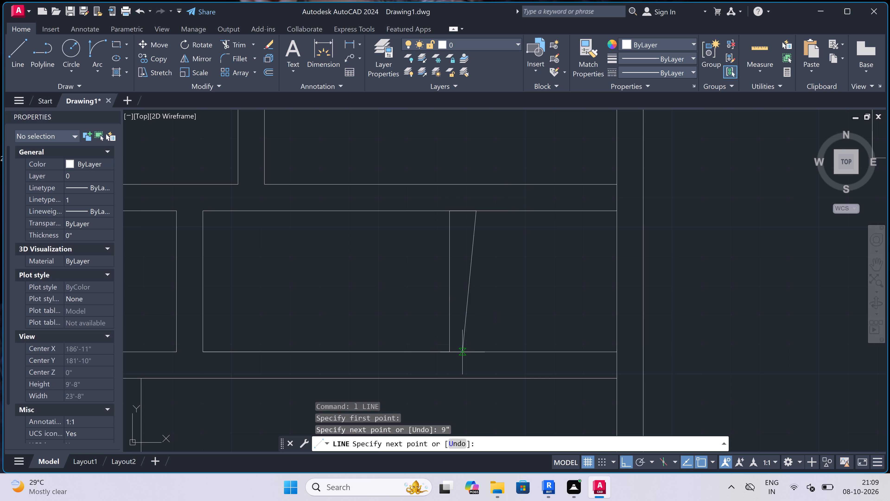
{"action": "left_click", "coordinate": [476, 350]}
{"action": "key", "text": "Escape"}
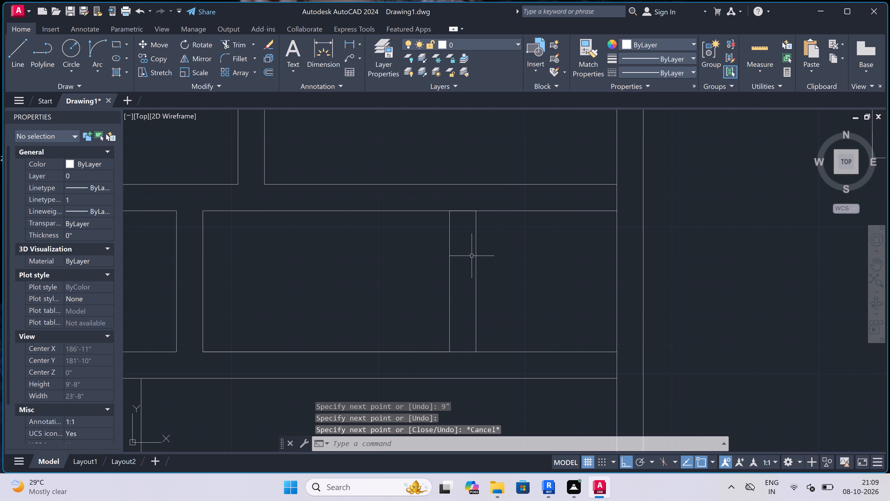
Draw the upper door jamb across the east partition, continuing from its midpoint 2" down and 2' west for the door leaf.
{"action": "key", "text": "space"}
{"action": "scroll", "coordinate": [473, 250], "scroll_direction": "up", "scroll_amount": 1}
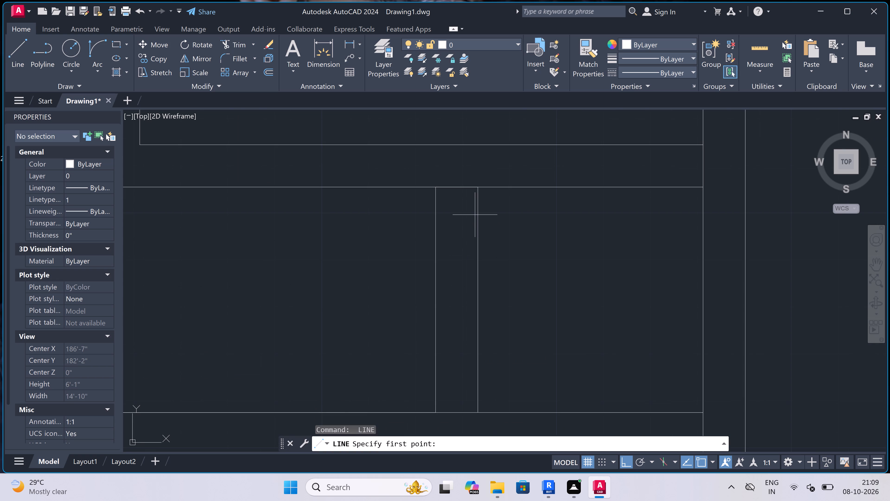
{"action": "left_click", "coordinate": [476, 212]}
{"action": "left_click", "coordinate": [438, 210]}
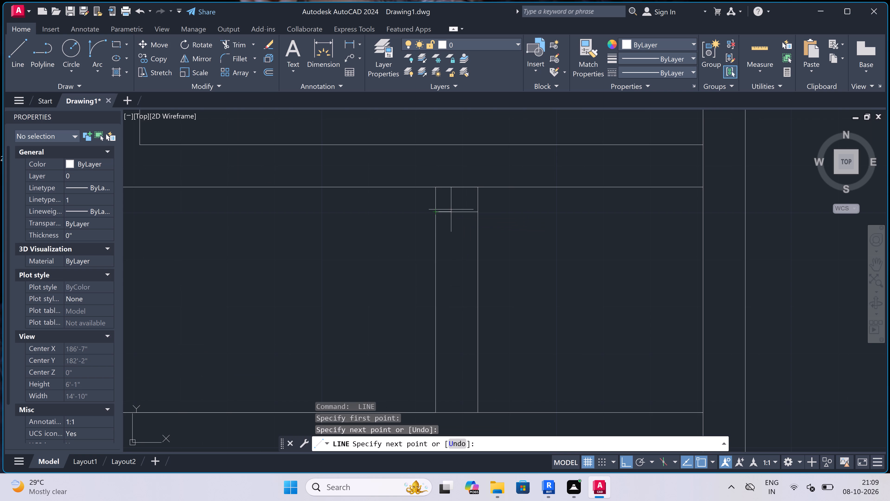
{"action": "left_click", "coordinate": [455, 209]}
{"action": "type", "text": "2\""}
{"action": "key", "text": "space"}
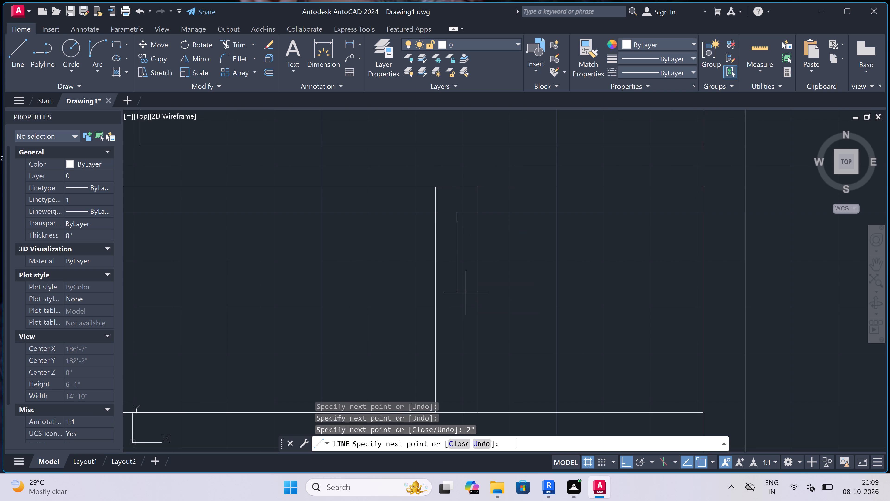
{"action": "type", "text": "2'"}
{"action": "key", "text": "space"}
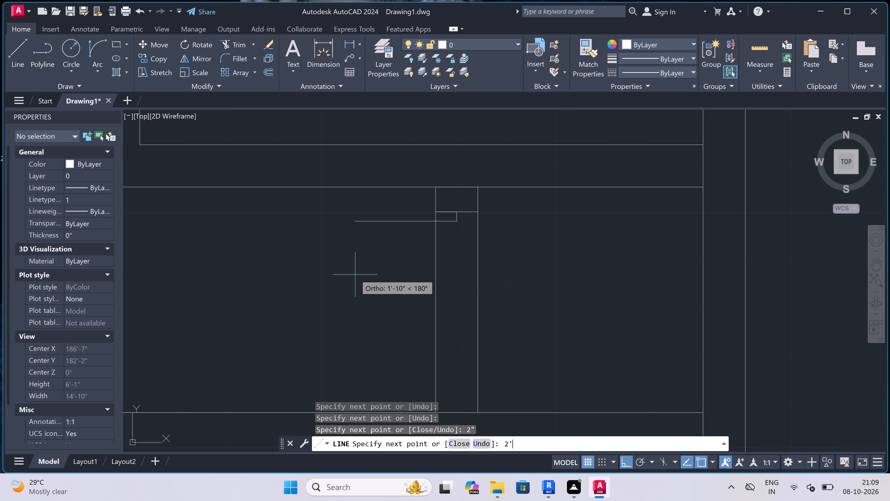
{"action": "key", "text": "Escape"}
Draw the lower door jamb line across the east partition with a 2" upward tick from its midpoint.
{"action": "key", "text": "space"}
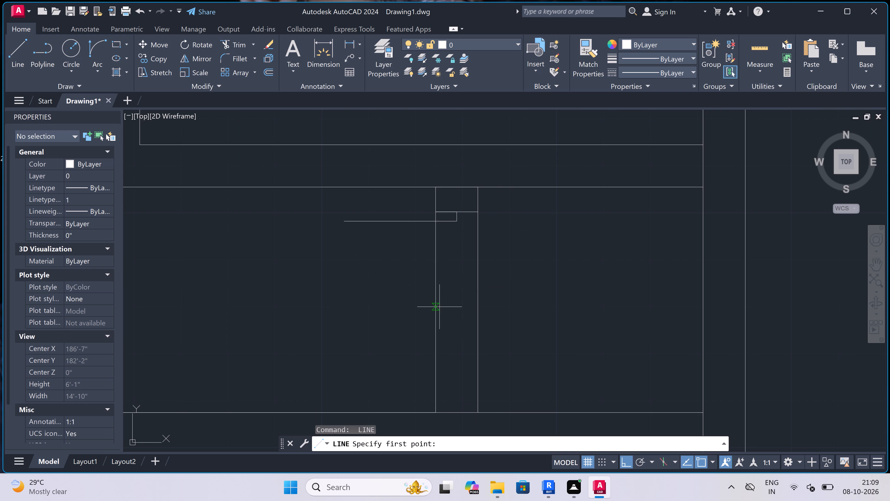
{"action": "left_click", "coordinate": [440, 312]}
{"action": "left_click", "coordinate": [478, 312]}
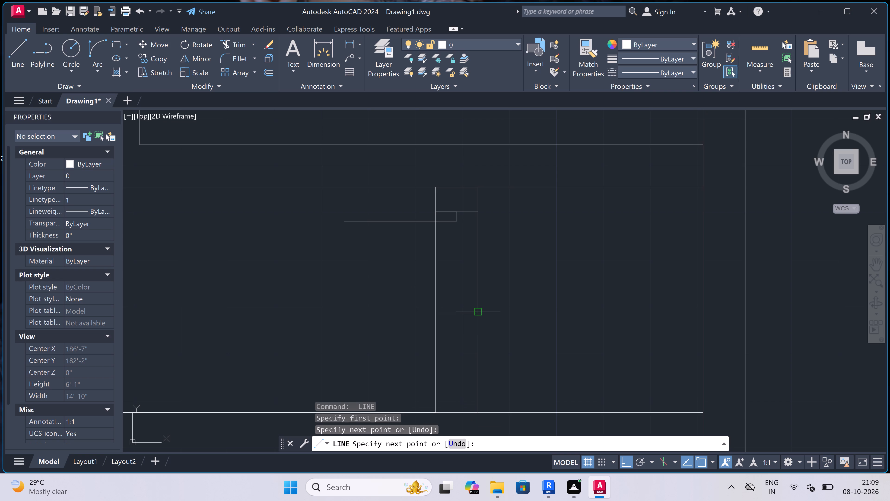
{"action": "left_click", "coordinate": [462, 312]}
{"action": "type", "text": "2\""}
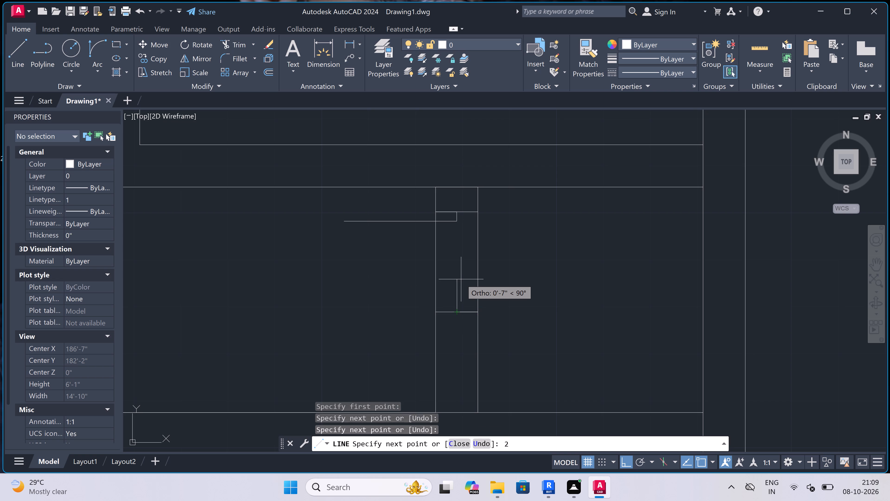
{"action": "key", "text": "space"}
{"action": "key", "text": "Escape"}
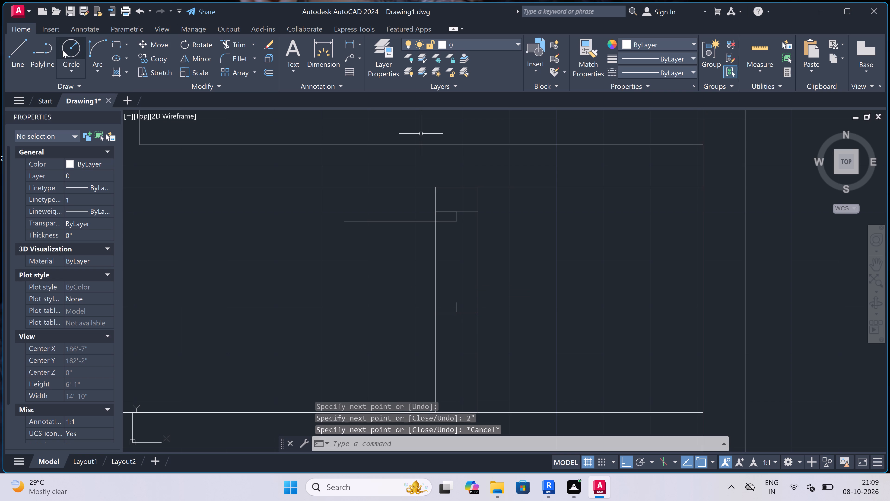
Draw the door swing arc from the leaf's west end to the lower jamb tick, with a downward start tangent.
{"action": "left_click", "coordinate": [97, 44]}
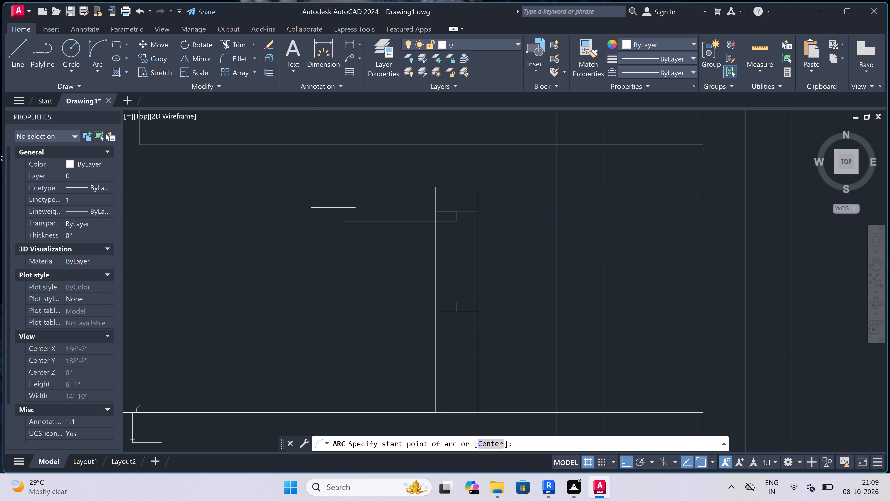
{"action": "left_click", "coordinate": [349, 221]}
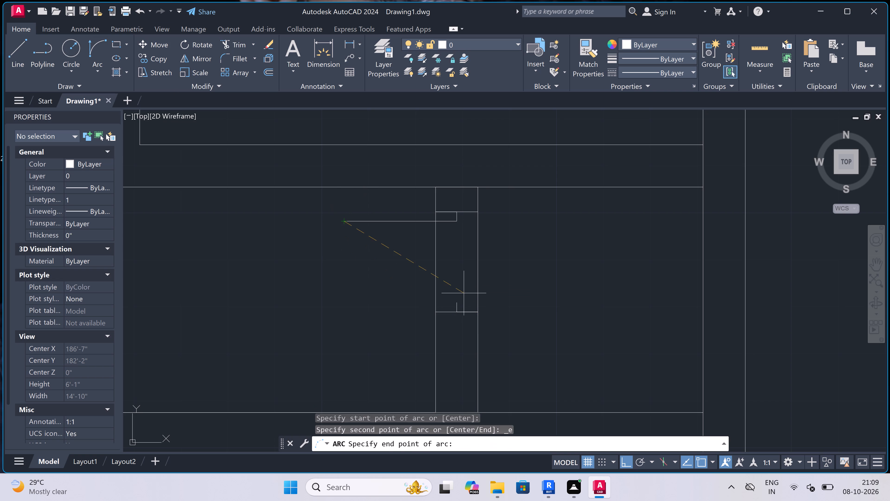
{"action": "left_click", "coordinate": [461, 299]}
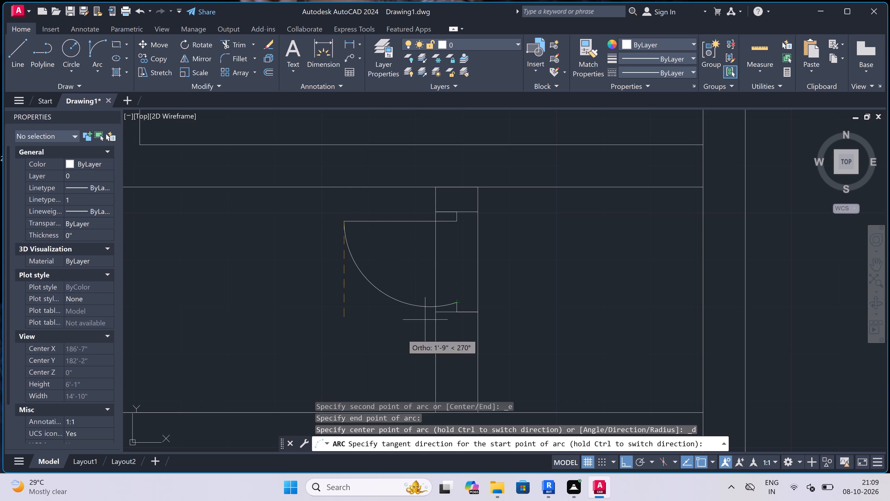
{"action": "left_click", "coordinate": [389, 343]}
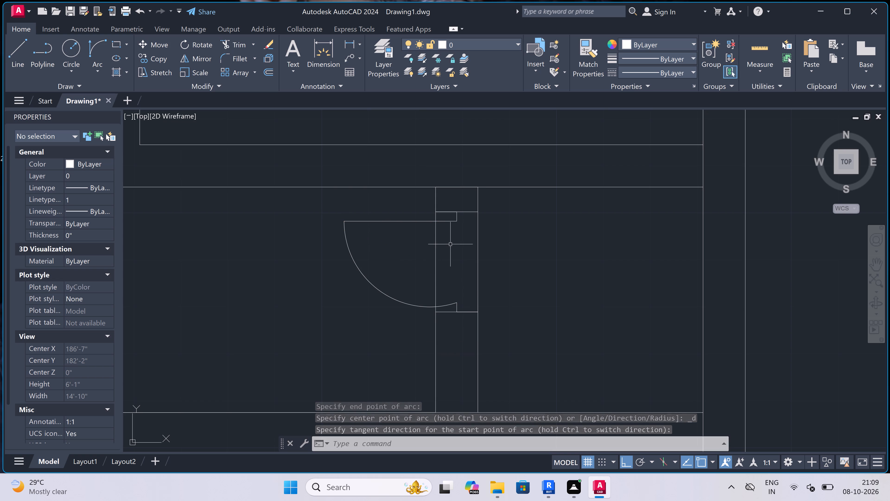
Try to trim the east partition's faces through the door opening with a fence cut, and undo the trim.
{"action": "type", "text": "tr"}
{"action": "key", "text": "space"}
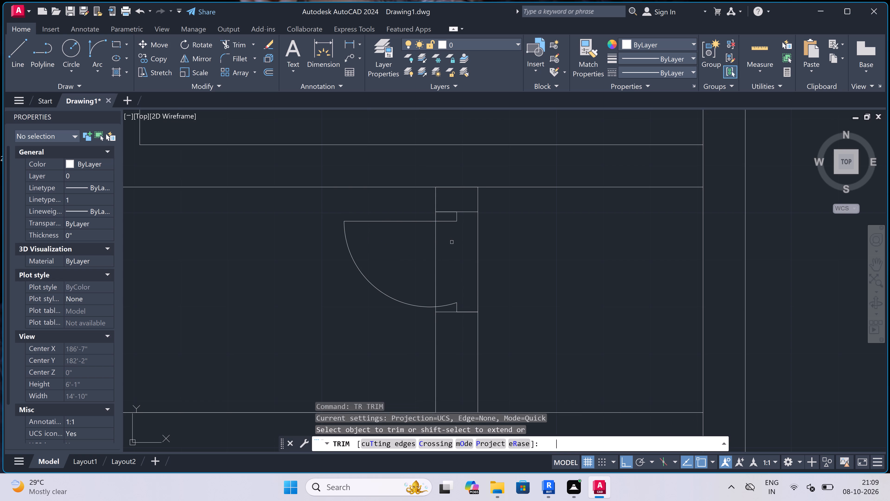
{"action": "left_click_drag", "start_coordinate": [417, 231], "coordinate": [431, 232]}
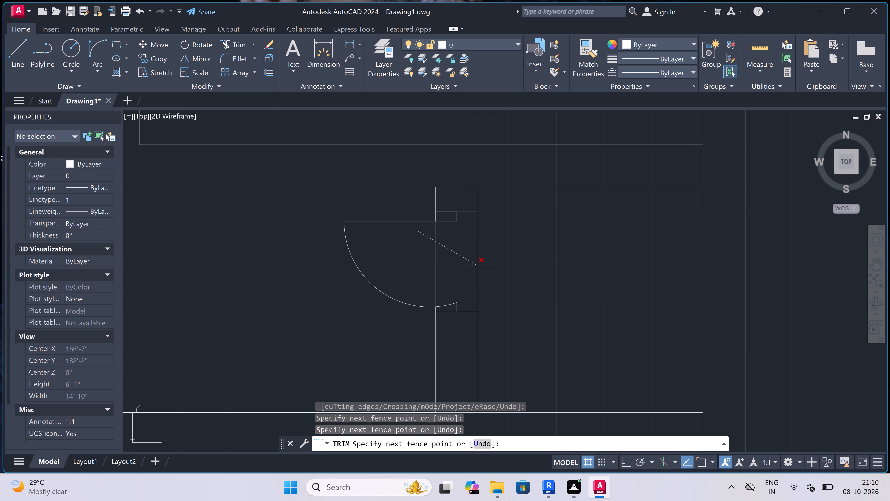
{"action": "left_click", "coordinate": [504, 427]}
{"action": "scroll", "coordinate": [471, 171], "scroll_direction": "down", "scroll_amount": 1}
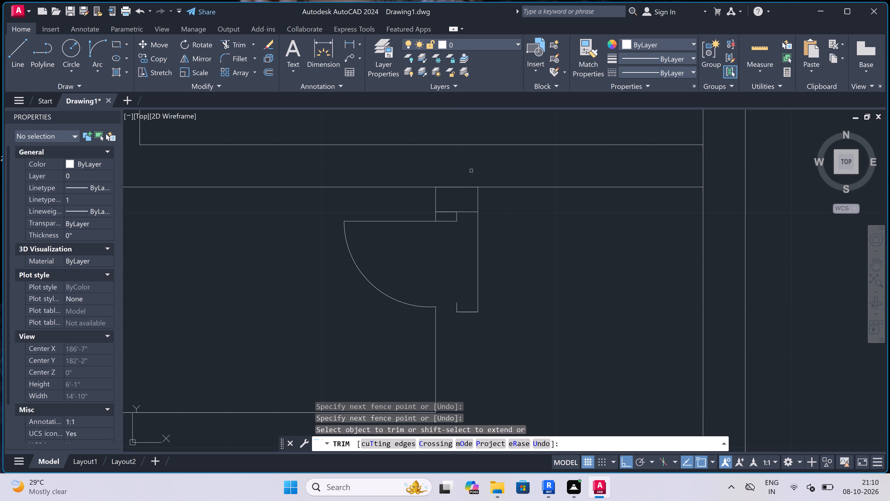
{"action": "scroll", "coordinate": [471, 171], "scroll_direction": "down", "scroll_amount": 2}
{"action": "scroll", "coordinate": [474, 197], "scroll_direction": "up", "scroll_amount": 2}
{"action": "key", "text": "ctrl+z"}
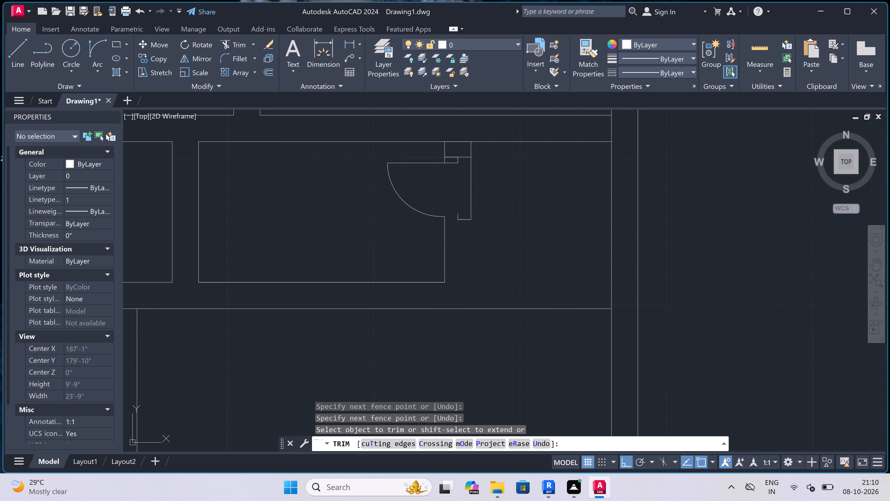
Trim both east partition faces across the door opening and the horizontal wall lines between them at the upper and lower junctions.
{"action": "left_click_drag", "start_coordinate": [421, 253], "coordinate": [424, 253]}
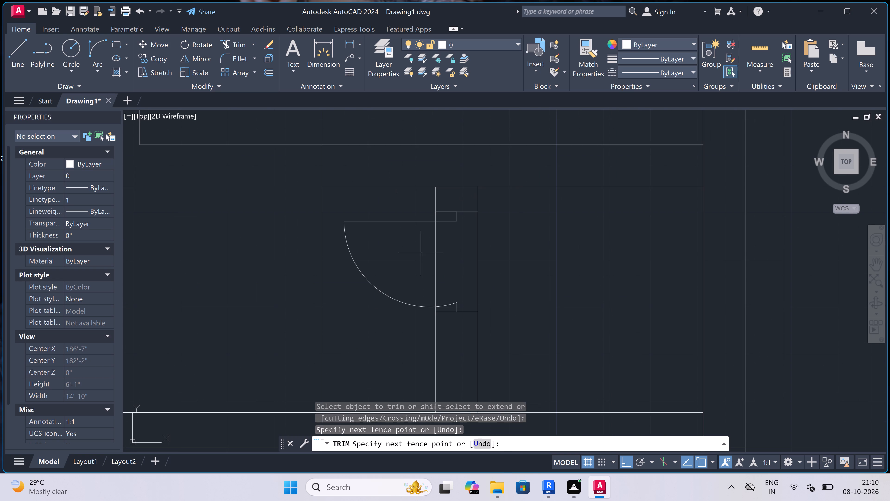
{"action": "left_click", "coordinate": [521, 237]}
{"action": "triple_click", "coordinate": [466, 187]}
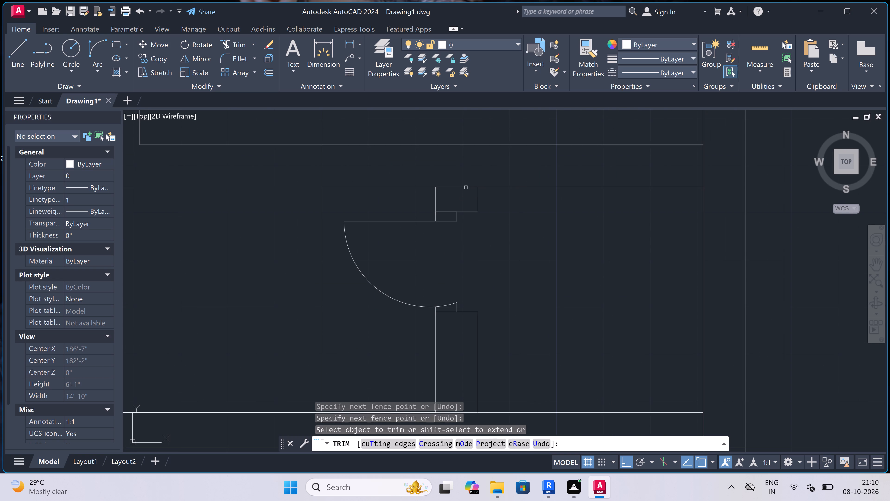
{"action": "scroll", "coordinate": [466, 186], "scroll_direction": "down", "scroll_amount": 3}
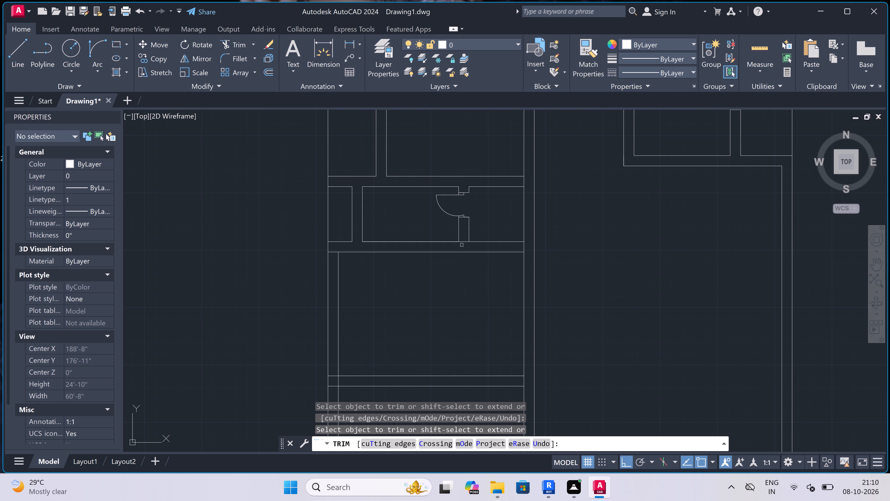
{"action": "scroll", "coordinate": [462, 242], "scroll_direction": "up", "scroll_amount": 3}
{"action": "left_click", "coordinate": [464, 238]}
{"action": "scroll", "coordinate": [464, 238], "scroll_direction": "down", "scroll_amount": 4}
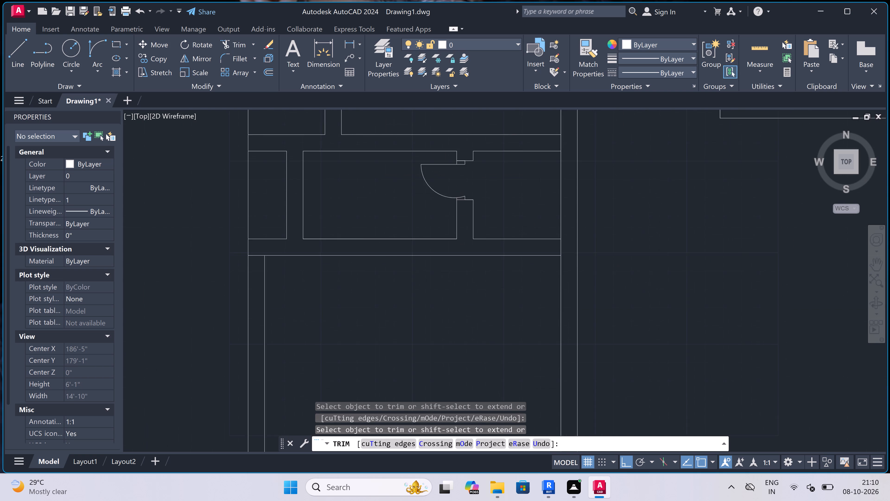
{"action": "key", "text": "Escape"}
Draw a vertical line just east of the east partition, from the upper wall's top line to the lower wall's bottom line.
{"action": "scroll", "coordinate": [470, 166], "scroll_direction": "up", "scroll_amount": 1}
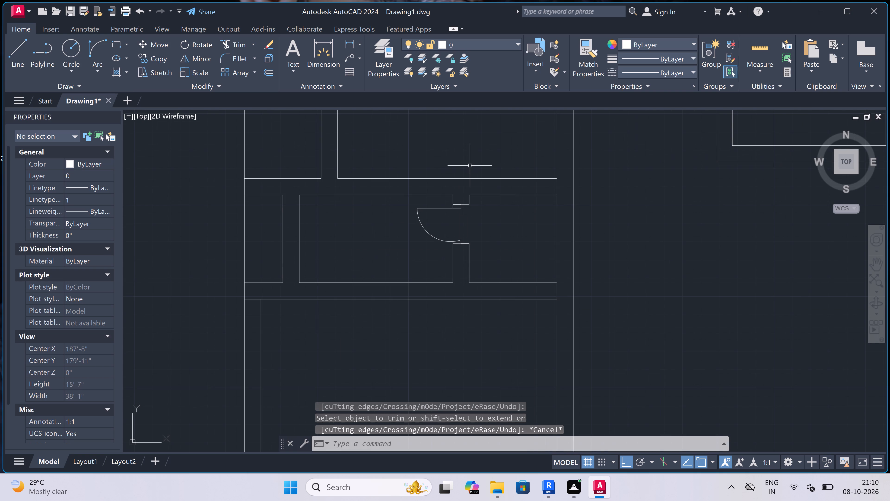
{"action": "type", "text": "l"}
{"action": "key", "text": "space"}
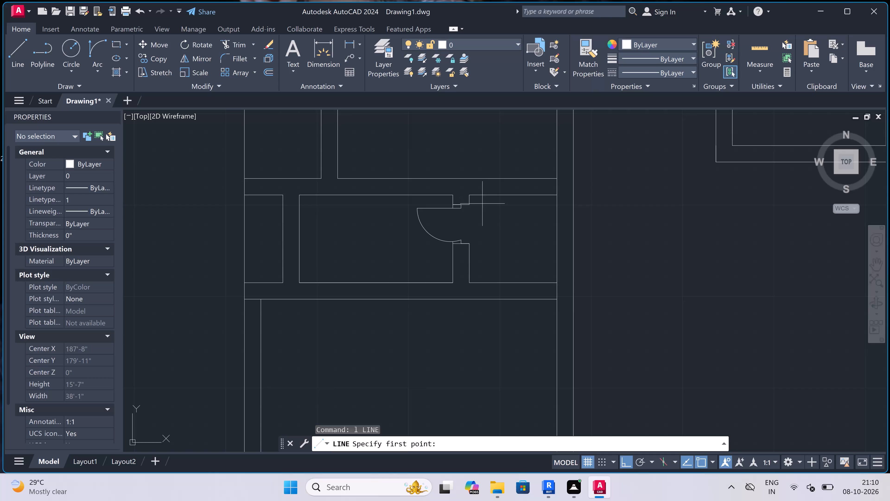
{"action": "scroll", "coordinate": [486, 176], "scroll_direction": "up", "scroll_amount": 1}
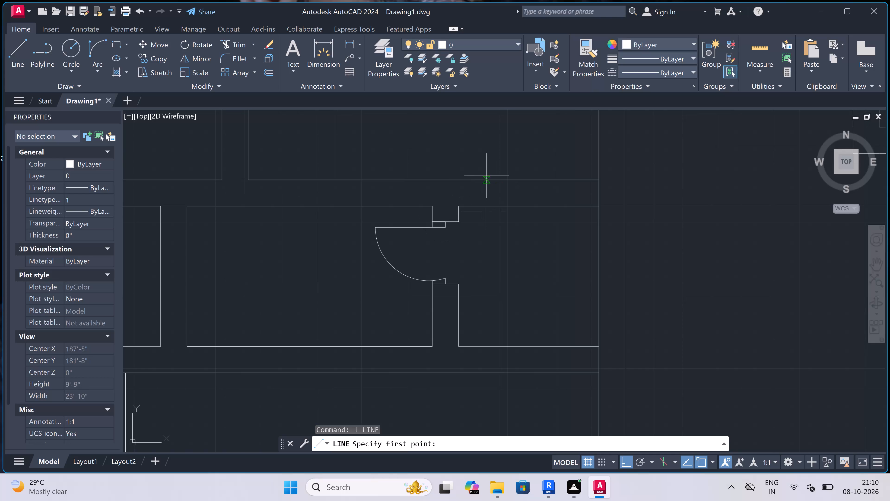
{"action": "left_click", "coordinate": [469, 178]}
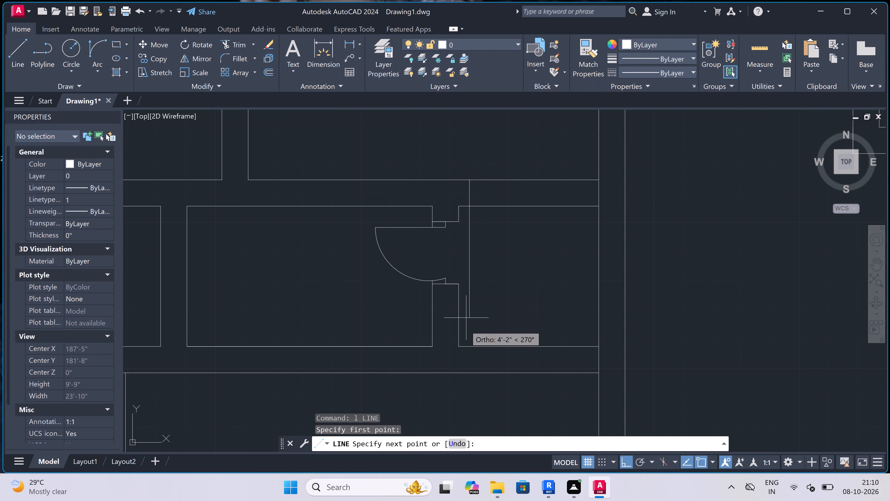
{"action": "left_click", "coordinate": [470, 375]}
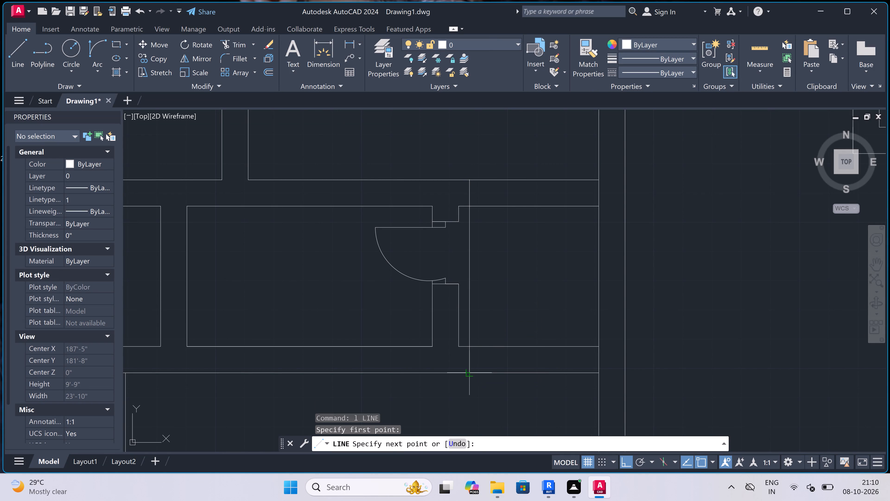
{"action": "key", "text": "Escape"}
Trim the new vertical line between the two horizontal walls, and trim both walls' lines east of it.
{"action": "type", "text": "tr"}
{"action": "key", "text": "space"}
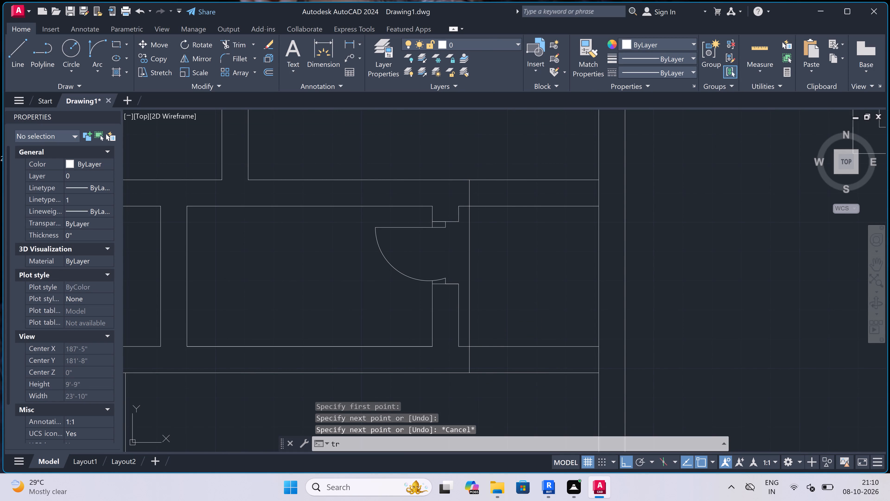
{"action": "left_click_drag", "start_coordinate": [458, 270], "coordinate": [460, 268]}
{"action": "left_click", "coordinate": [483, 258]}
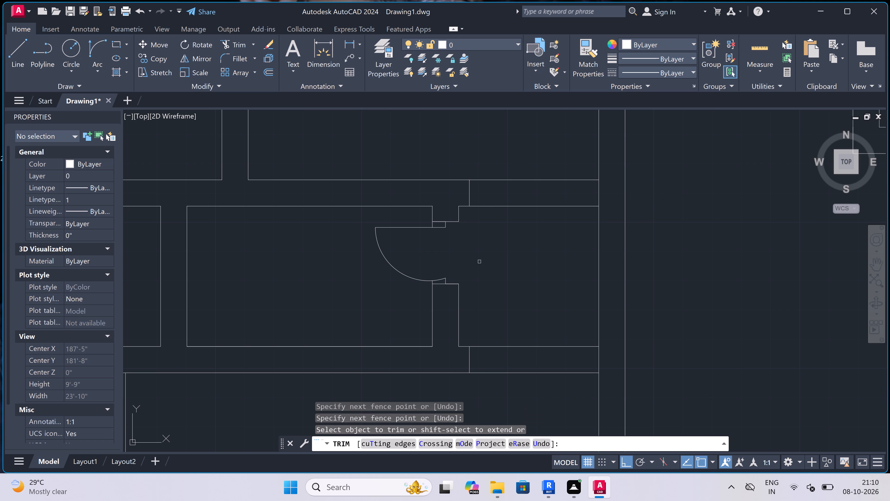
{"action": "scroll", "coordinate": [512, 182], "scroll_direction": "down", "scroll_amount": 4}
{"action": "scroll", "coordinate": [512, 181], "scroll_direction": "up", "scroll_amount": 1}
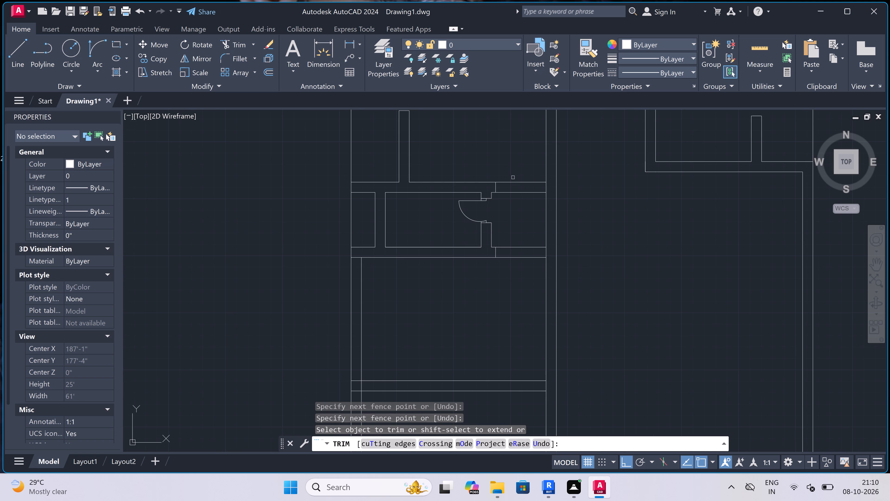
{"action": "left_click", "coordinate": [519, 172]}
{"action": "left_click", "coordinate": [526, 285]}
Trim the lower wall's bottom line between the west wall's two faces.
{"action": "scroll", "coordinate": [339, 262], "scroll_direction": "up", "scroll_amount": 2}
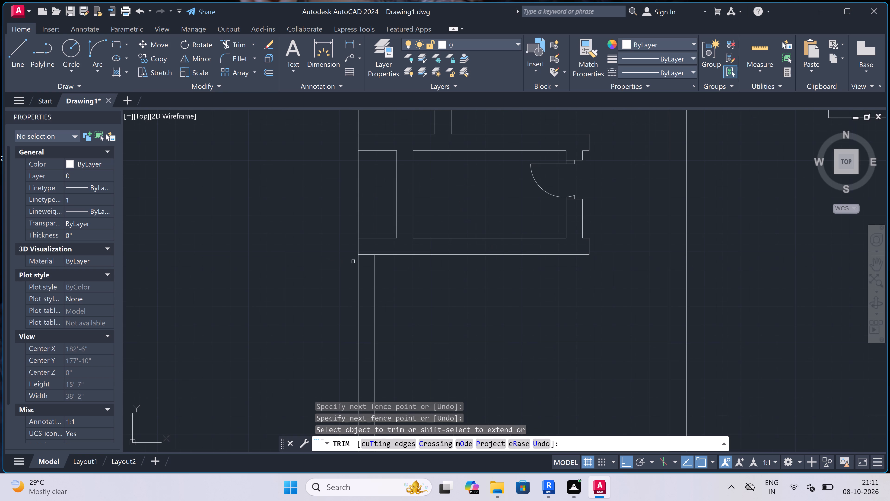
{"action": "left_click", "coordinate": [369, 250]}
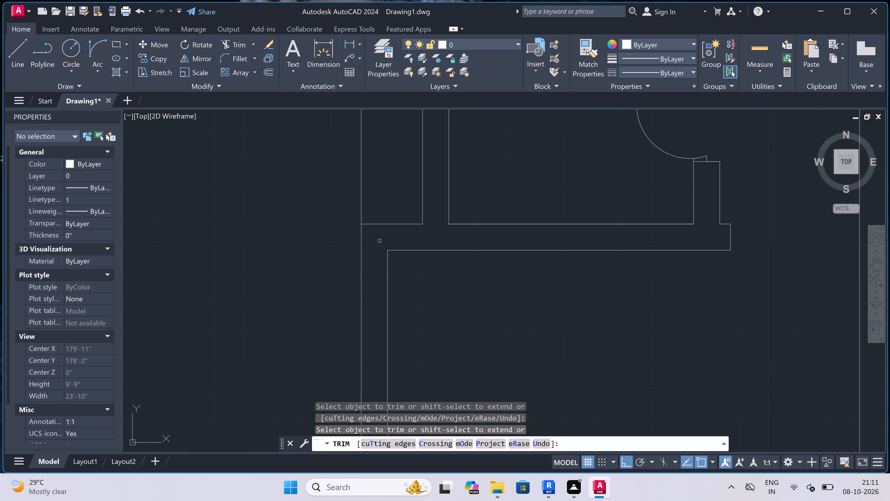
Trim the overlapping lines where the next horizontal wall to the south joins the west wall, opening the junction.
{"action": "scroll", "coordinate": [379, 237], "scroll_direction": "down", "scroll_amount": 4}
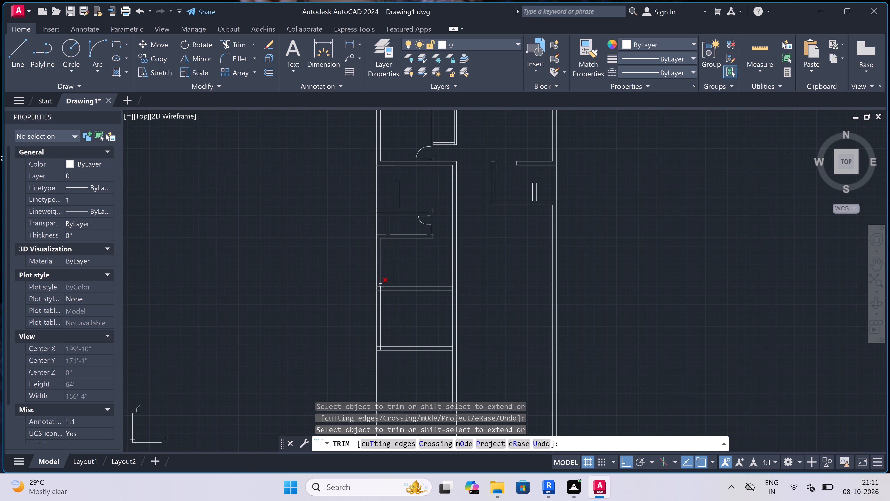
{"action": "scroll", "coordinate": [381, 286], "scroll_direction": "up", "scroll_amount": 4}
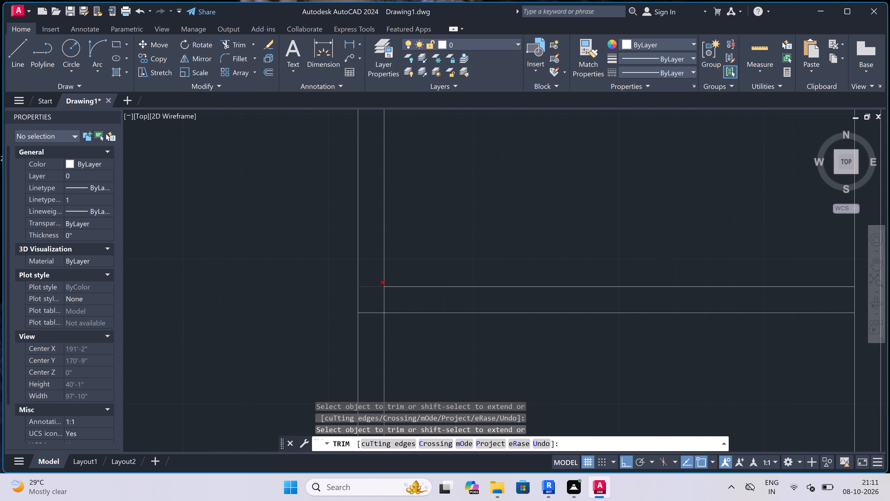
{"action": "left_click", "coordinate": [374, 279]}
{"action": "left_click", "coordinate": [376, 317]}
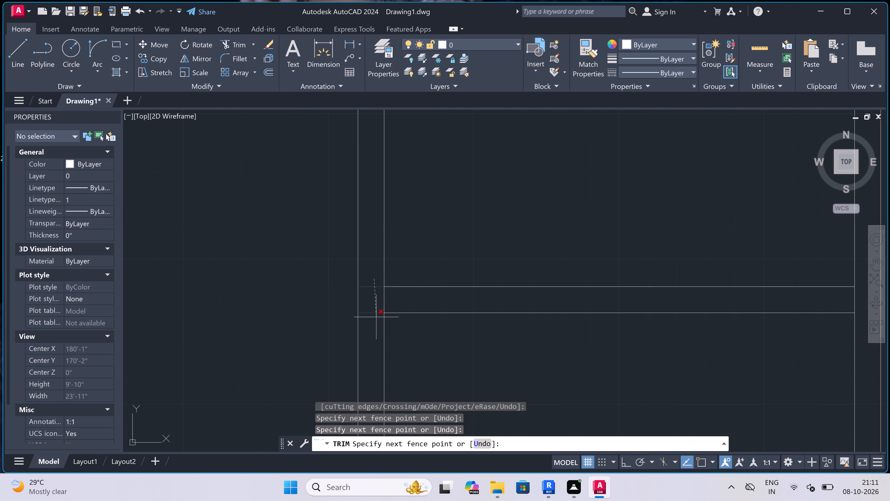
{"action": "left_click", "coordinate": [379, 300]}
{"action": "left_click", "coordinate": [393, 300]}
{"action": "scroll", "coordinate": [393, 300], "scroll_direction": "down", "scroll_amount": 3}
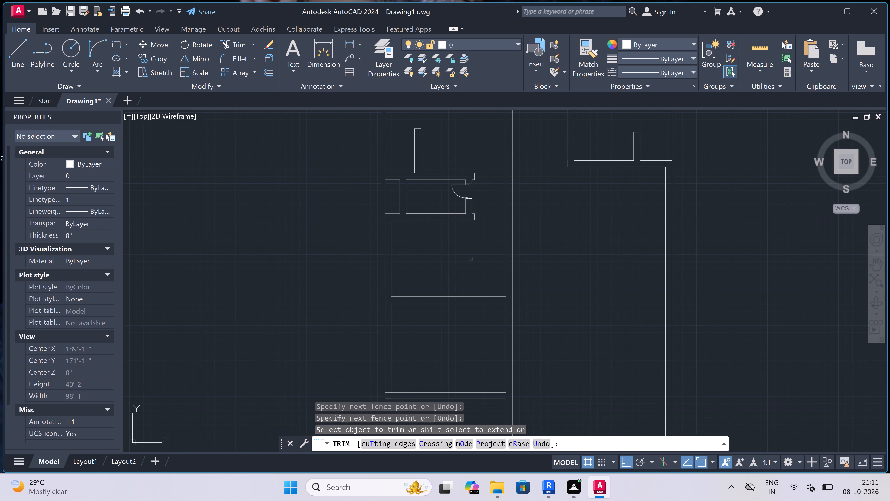
{"action": "key", "text": "Escape"}
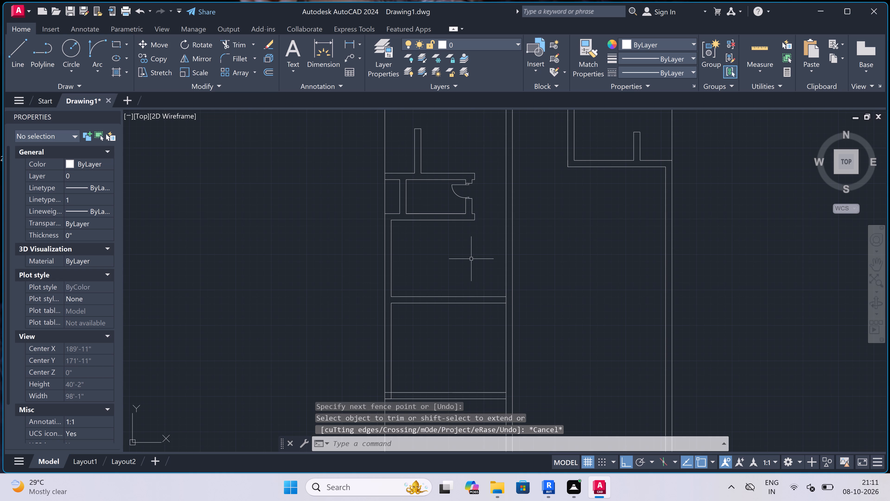
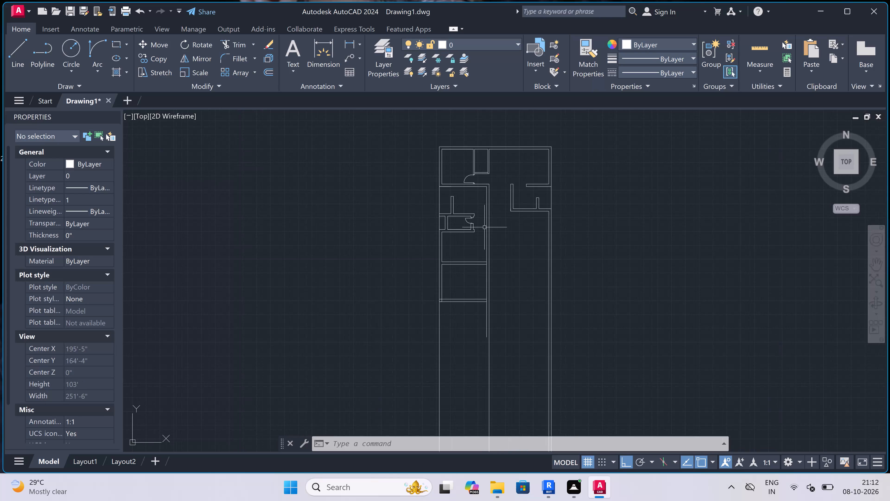
Draw the south door jamb across the east wall of the room below the toilet, with a 2" stop and a 3' leaf running west.
{"action": "scroll", "coordinate": [484, 227], "scroll_direction": "up", "scroll_amount": 2}
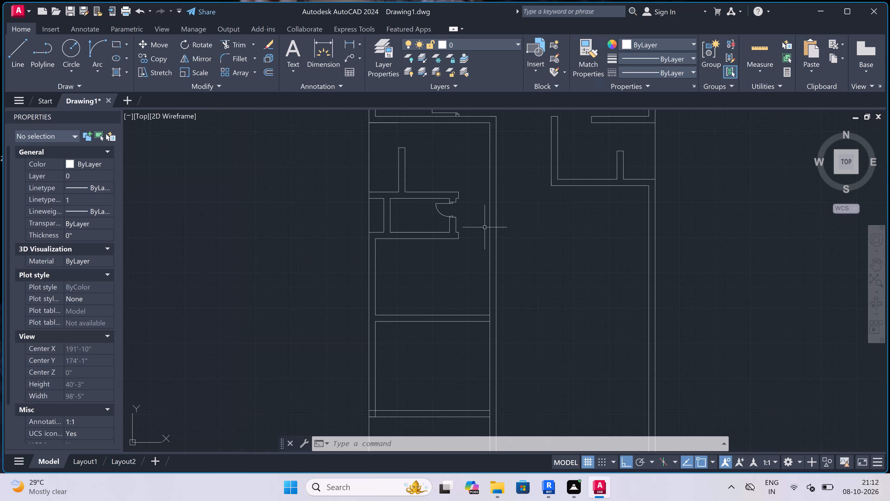
{"action": "scroll", "coordinate": [480, 226], "scroll_direction": "down", "scroll_amount": 2}
{"action": "scroll", "coordinate": [460, 247], "scroll_direction": "up", "scroll_amount": 1}
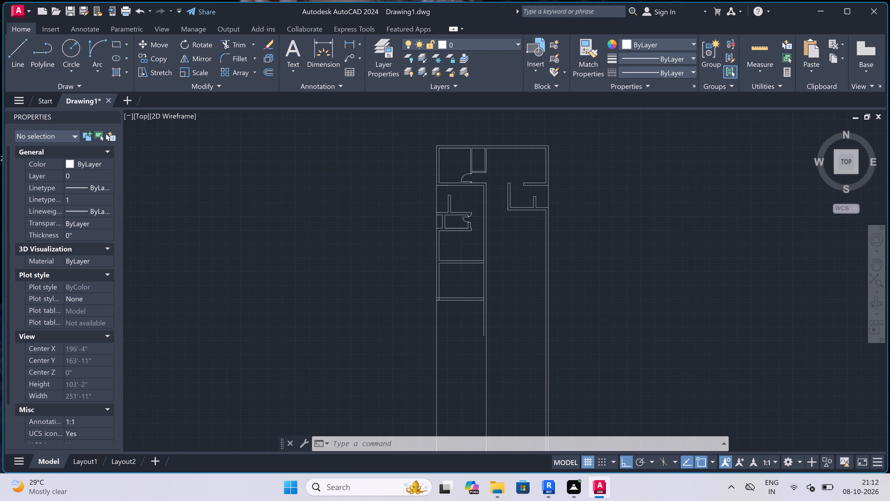
{"action": "scroll", "coordinate": [460, 247], "scroll_direction": "up", "scroll_amount": 1}
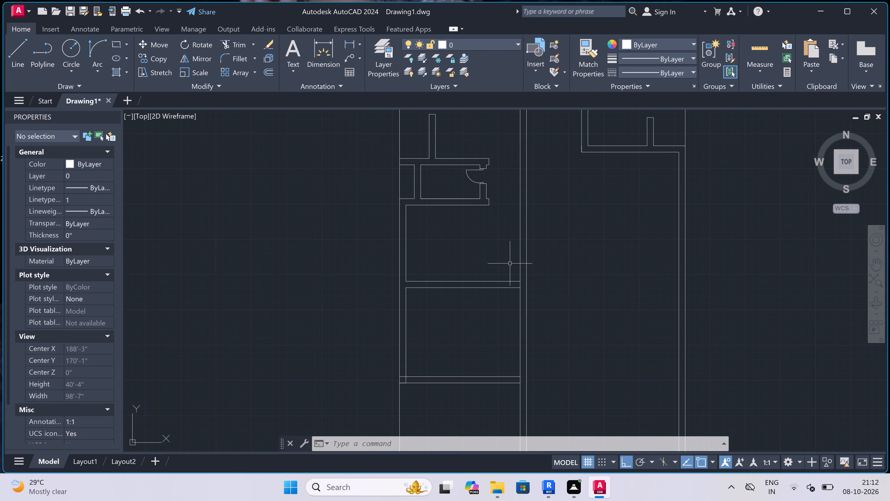
{"action": "scroll", "coordinate": [510, 263], "scroll_direction": "down", "scroll_amount": 1}
{"action": "scroll", "coordinate": [517, 235], "scroll_direction": "up", "scroll_amount": 2}
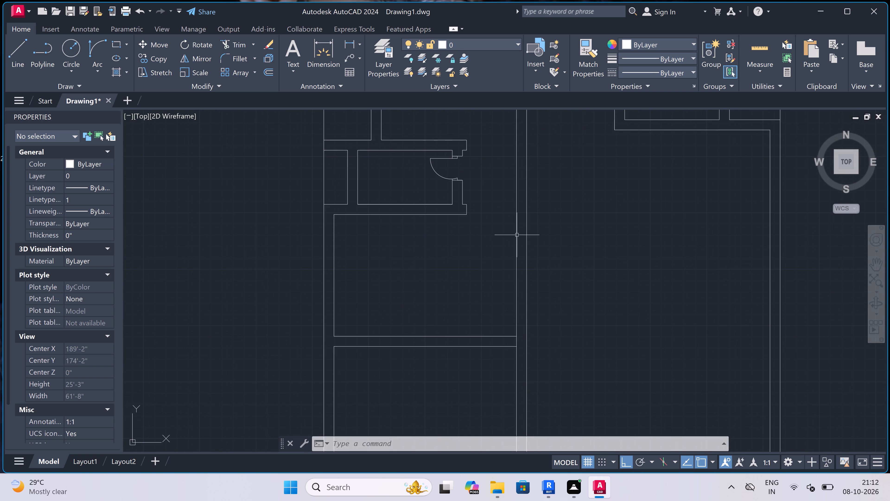
{"action": "type", "text": "l"}
{"action": "key", "text": "space"}
{"action": "scroll", "coordinate": [519, 239], "scroll_direction": "up", "scroll_amount": 1}
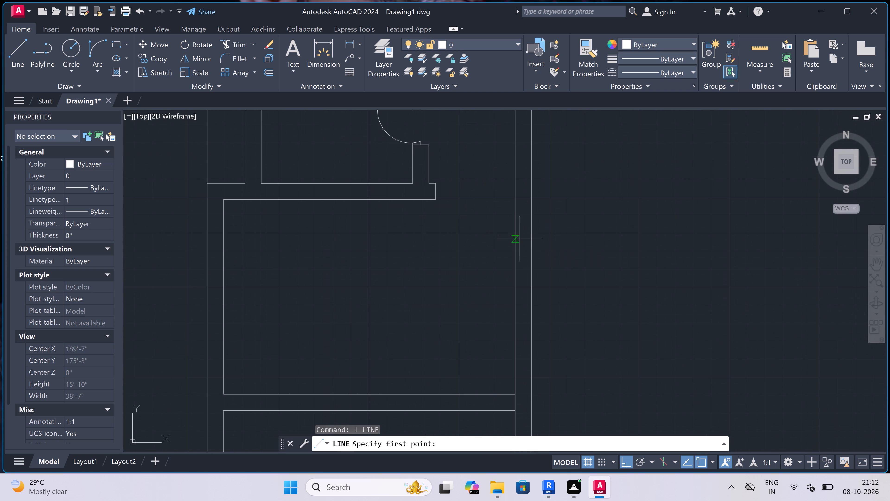
{"action": "left_click", "coordinate": [515, 339]}
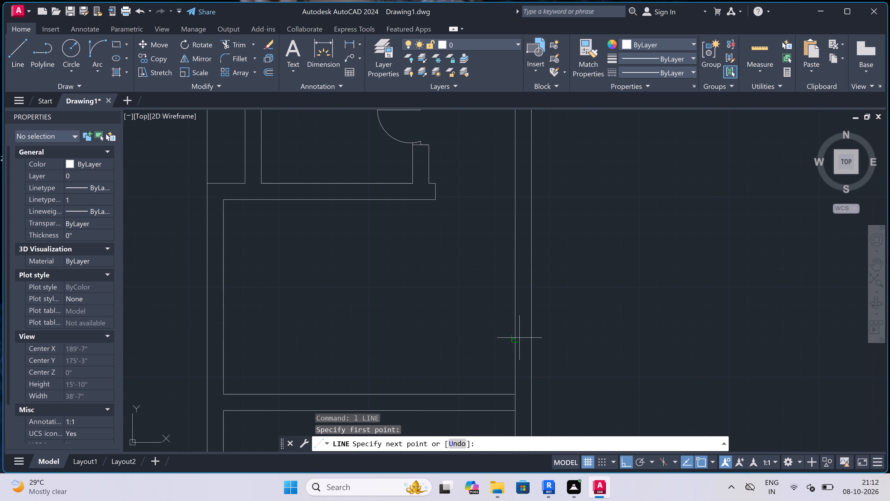
{"action": "left_click", "coordinate": [536, 337]}
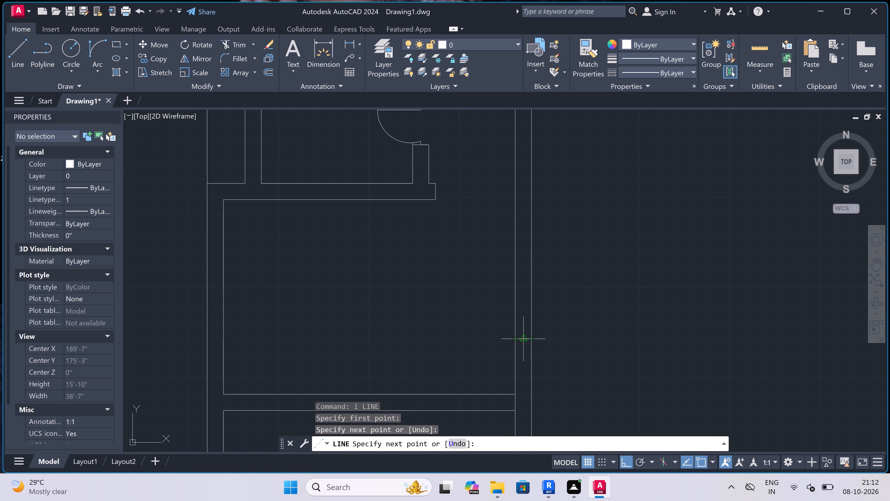
{"action": "left_click", "coordinate": [521, 337]}
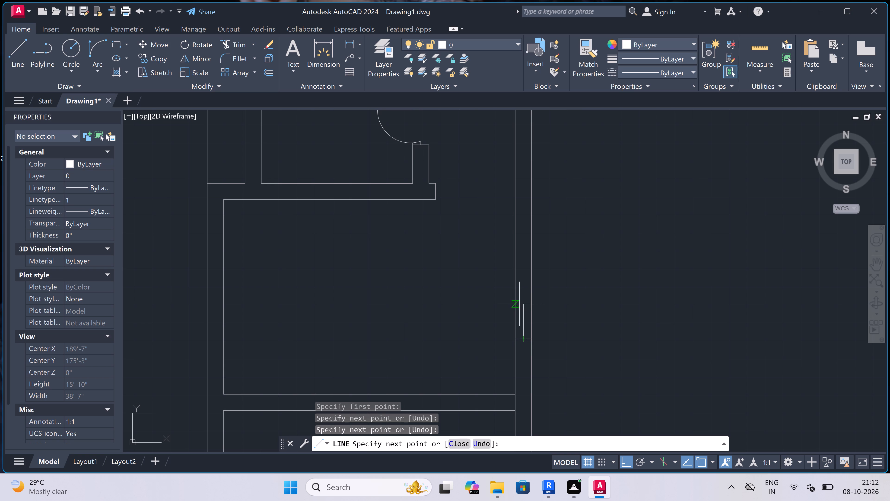
{"action": "type", "text": "2\""}
{"action": "key", "text": "space"}
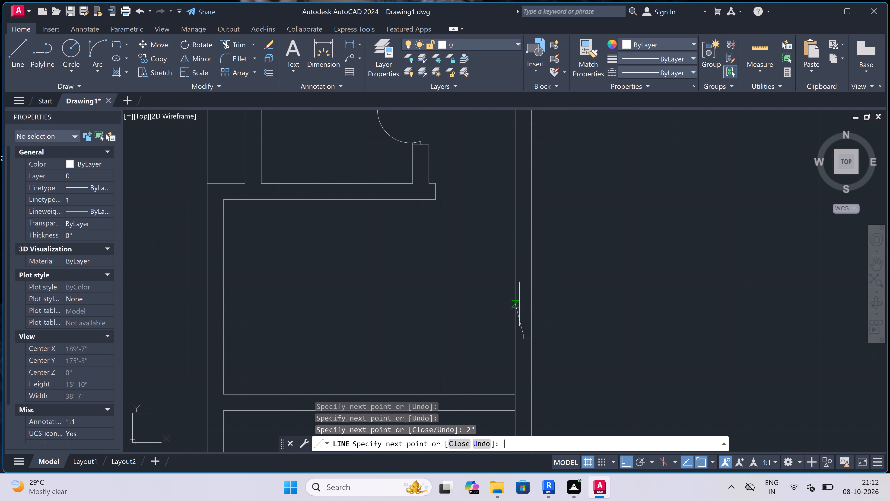
{"action": "type", "text": "3'"}
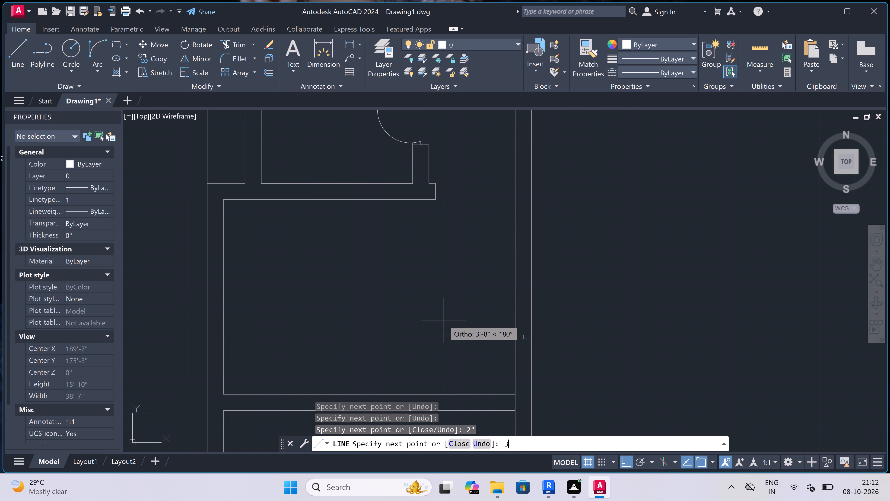
{"action": "key", "text": "space"}
{"action": "key", "text": "Escape"}
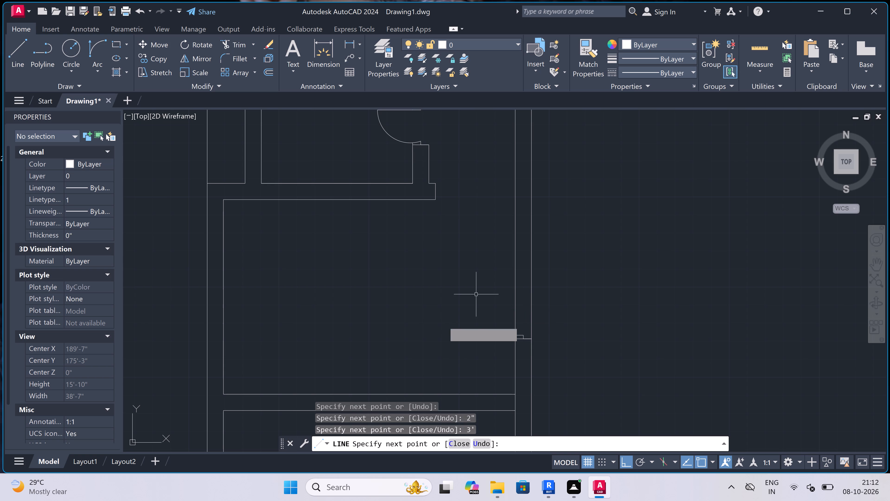
Draw the north door jamb across the same wall, with a 2" stop line running south from its midpoint.
{"action": "key", "text": "space"}
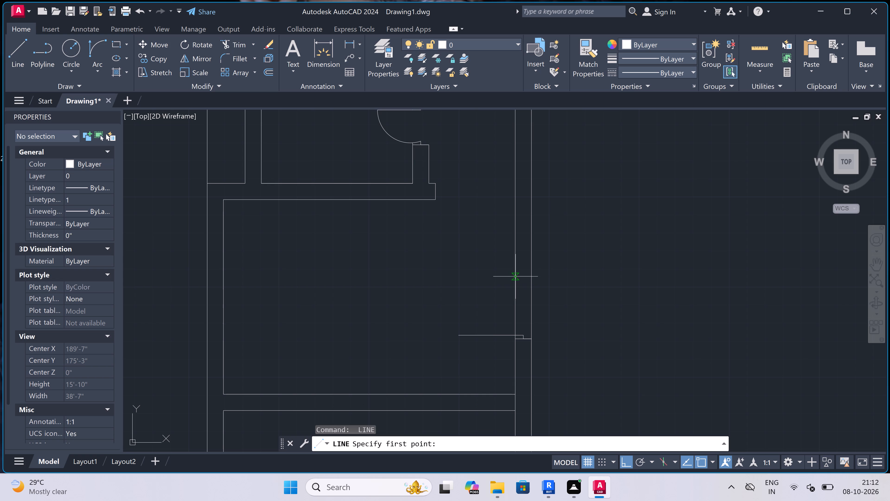
{"action": "left_click", "coordinate": [515, 268]}
{"action": "left_click", "coordinate": [539, 268]}
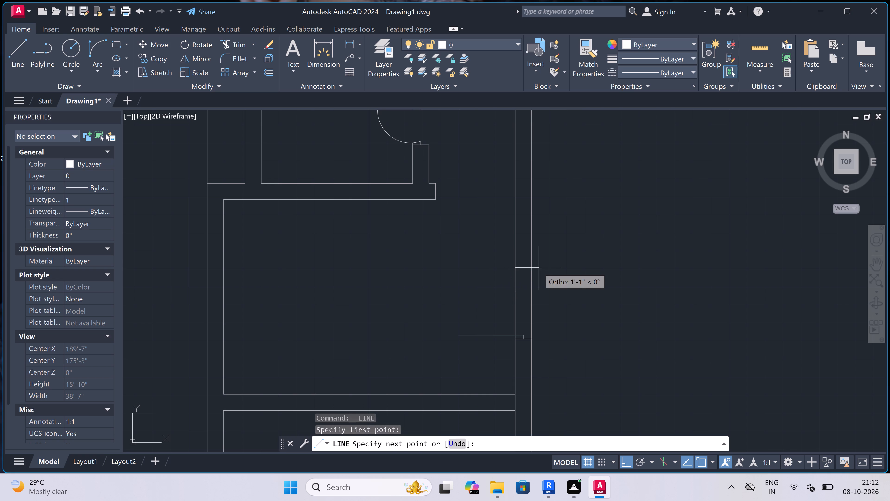
{"action": "key", "text": "ctrl+z"}
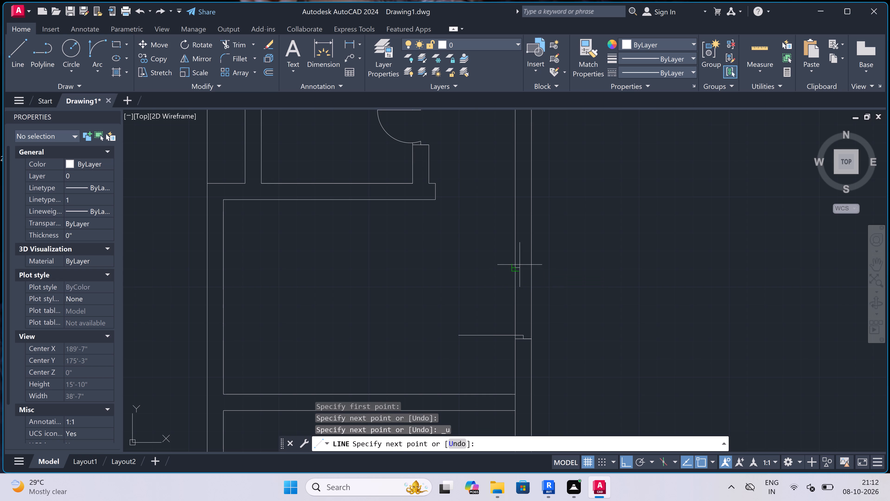
{"action": "scroll", "coordinate": [520, 264], "scroll_direction": "up", "scroll_amount": 1}
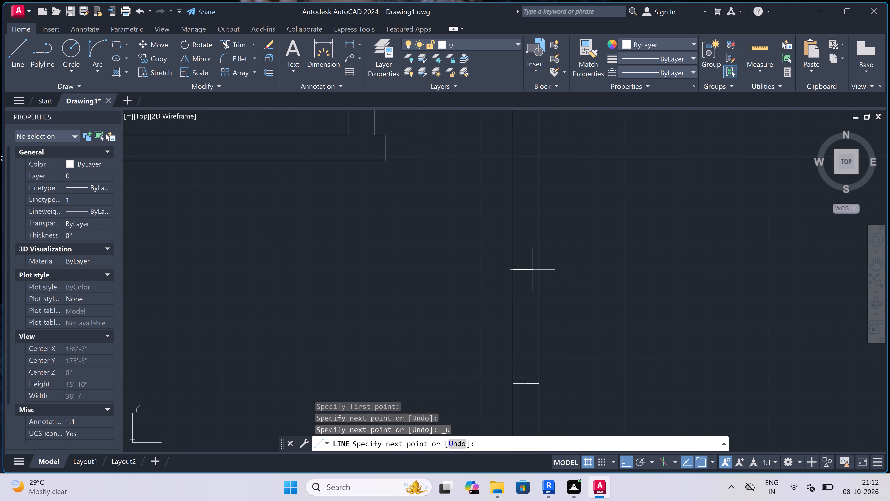
{"action": "left_click", "coordinate": [534, 270]}
{"action": "left_click", "coordinate": [527, 269]}
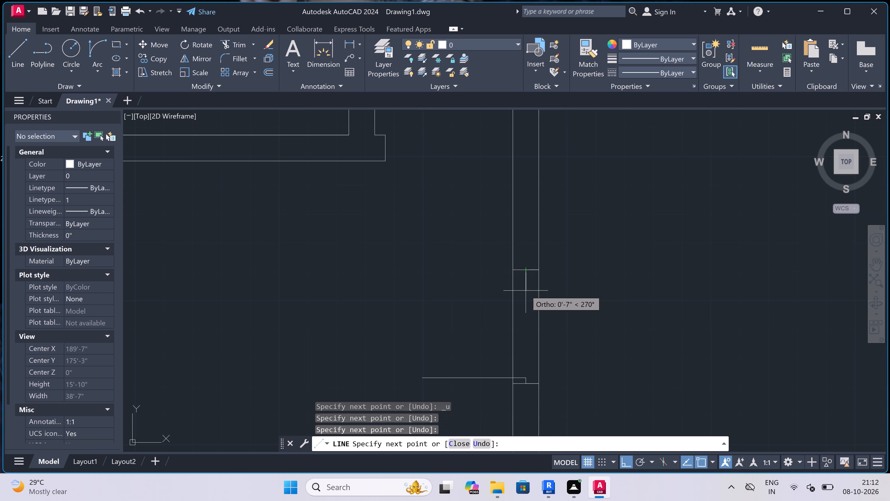
{"action": "type", "text": "2\""}
{"action": "key", "text": "space"}
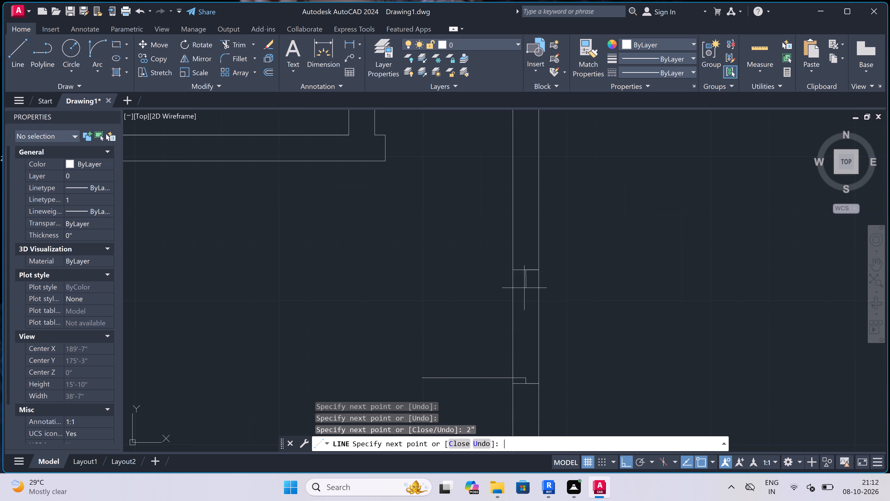
{"action": "key", "text": "Escape"}
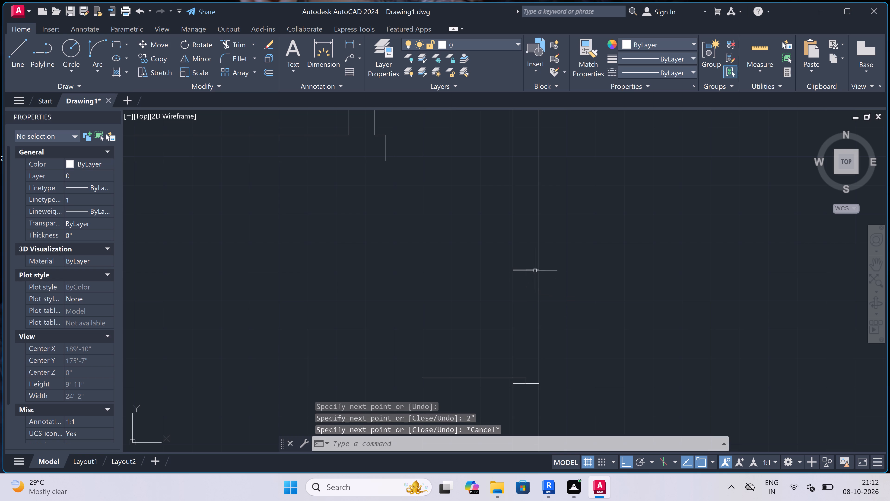
Move the north jamb lines and their stop slightly south along the wall, towards the door leaf.
{"action": "left_click", "coordinate": [531, 260]}
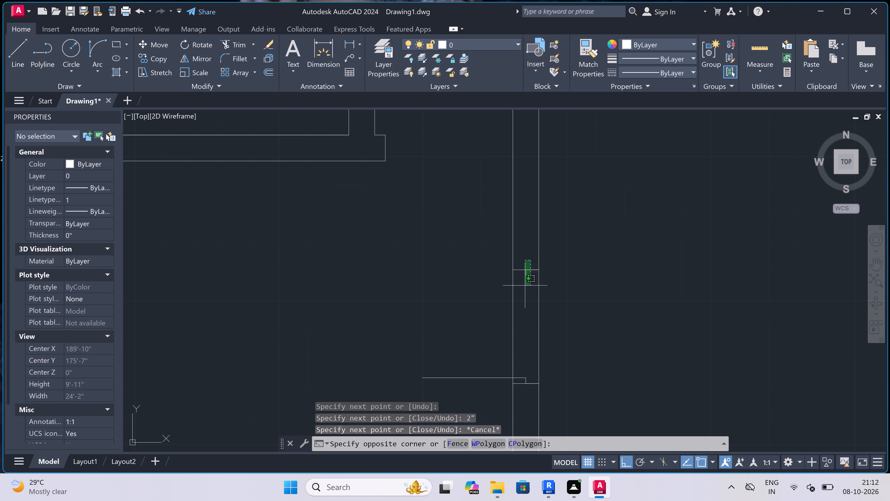
{"action": "left_click", "coordinate": [524, 288]}
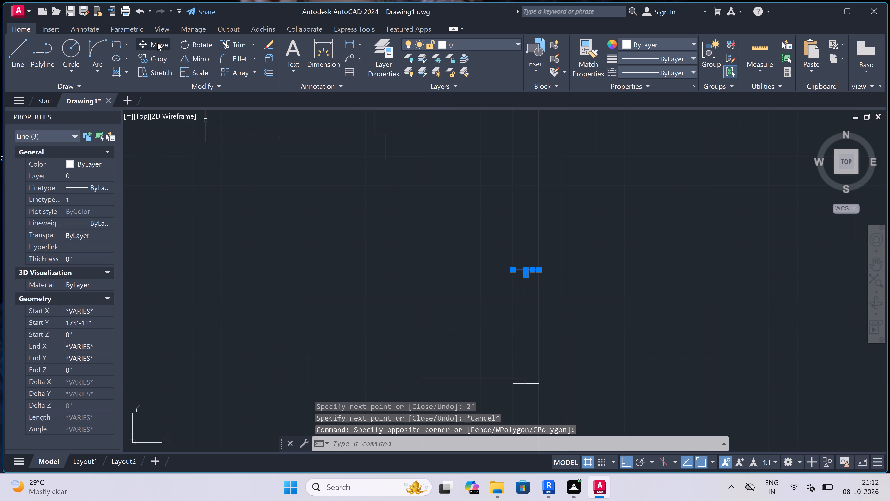
{"action": "left_click", "coordinate": [158, 42]}
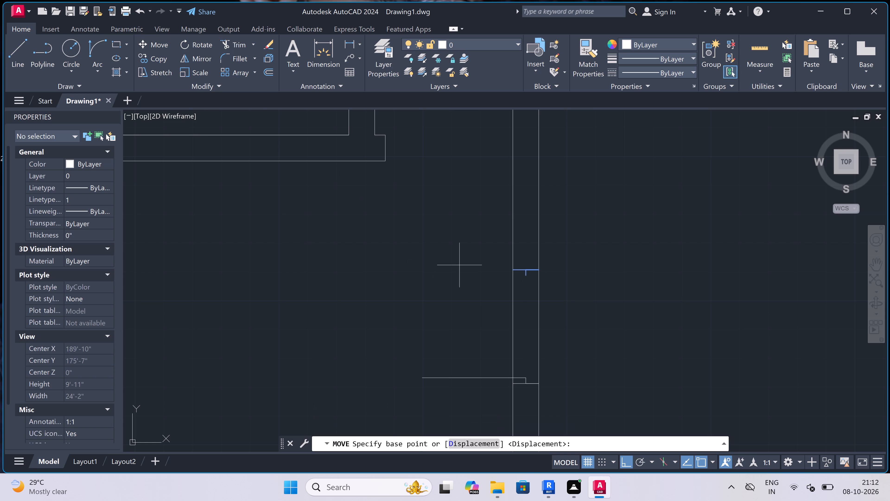
{"action": "left_click", "coordinate": [511, 269]}
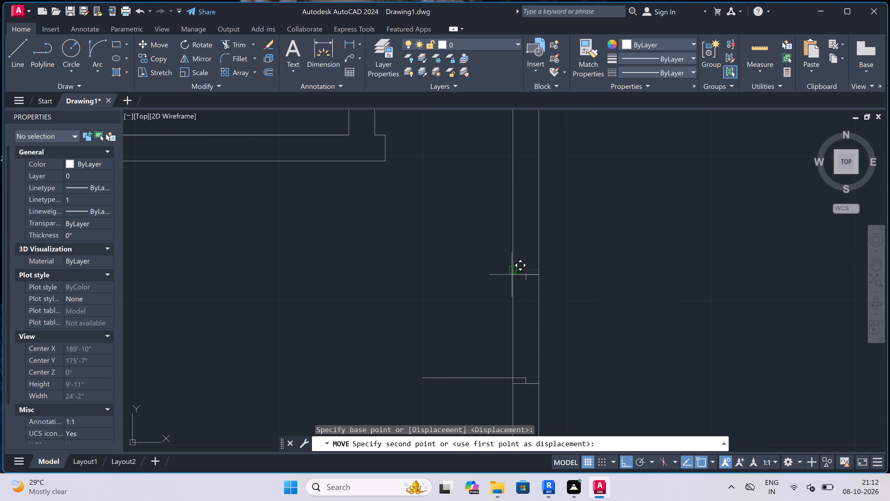
{"action": "left_click", "coordinate": [512, 279]}
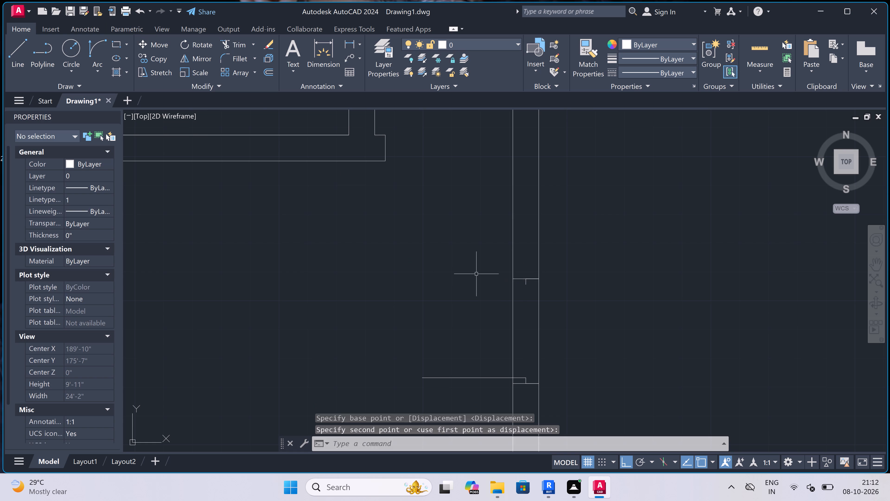
Draw the door swing as a start, end, direction arc from the leaf's west end to the north jamb's stop.
{"action": "scroll", "coordinate": [479, 278], "scroll_direction": "down", "scroll_amount": 3}
{"action": "scroll", "coordinate": [479, 278], "scroll_direction": "up", "scroll_amount": 1}
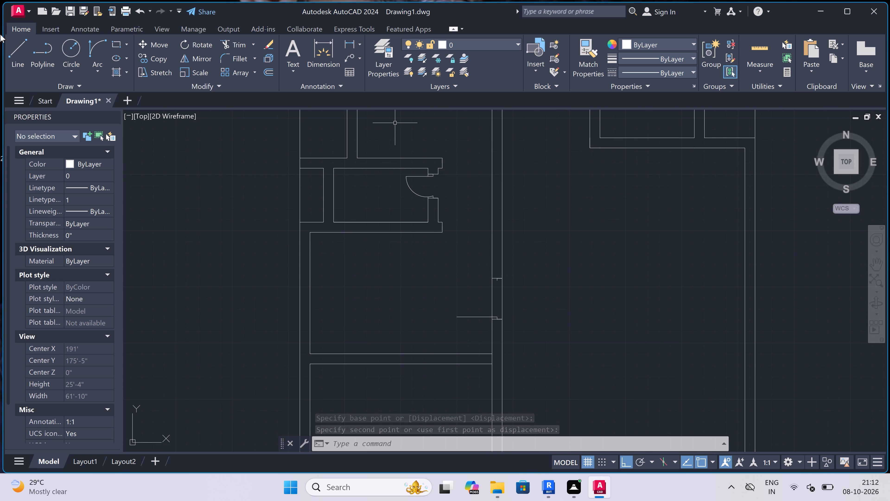
{"action": "left_click", "coordinate": [98, 45]}
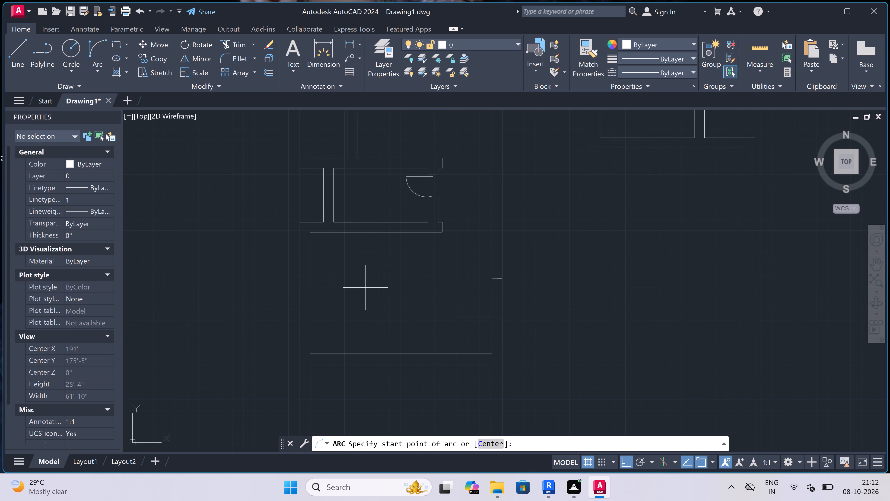
{"action": "scroll", "coordinate": [464, 323], "scroll_direction": "up", "scroll_amount": 2}
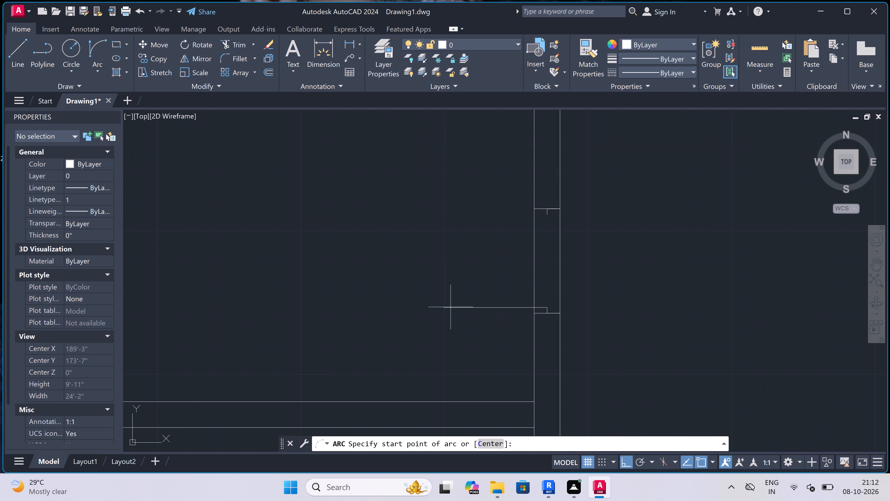
{"action": "left_click", "coordinate": [446, 306]}
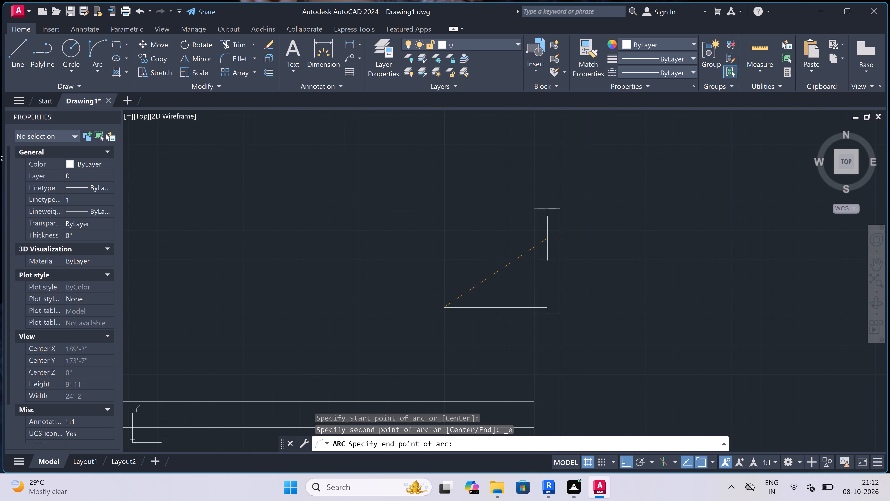
{"action": "left_click", "coordinate": [547, 217]}
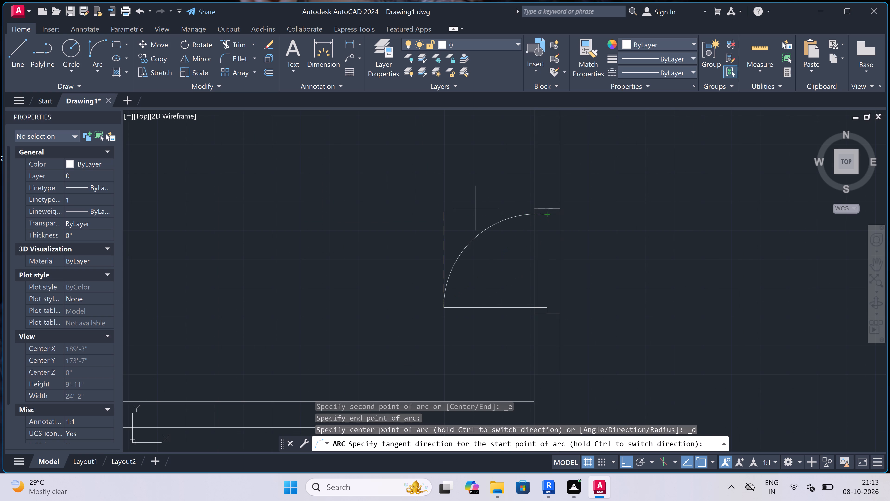
{"action": "left_click", "coordinate": [409, 209]}
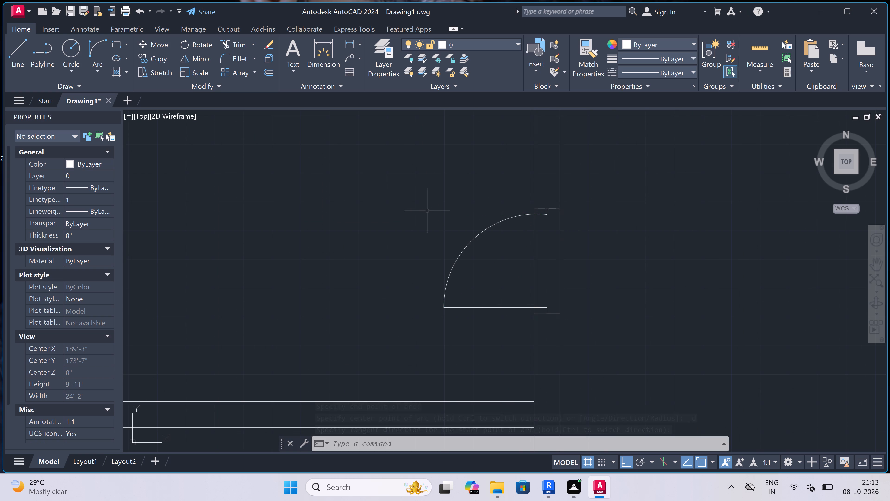
{"action": "key", "text": "Escape"}
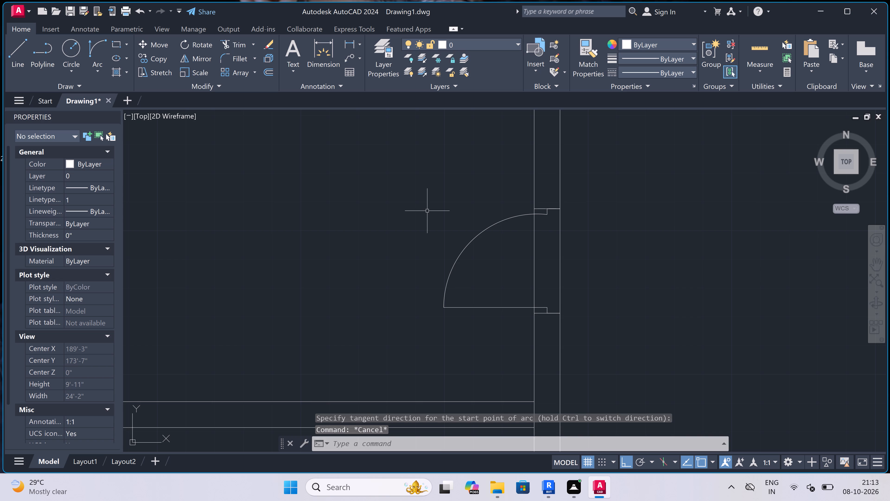
Trim both wall lines between the two jambs to open the doorway.
{"action": "type", "text": "tr"}
{"action": "key", "text": "space"}
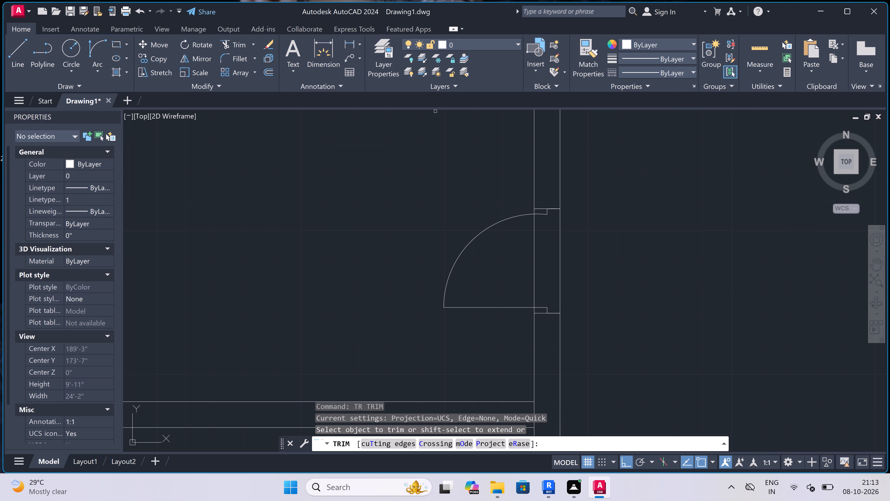
{"action": "left_click", "coordinate": [520, 273]}
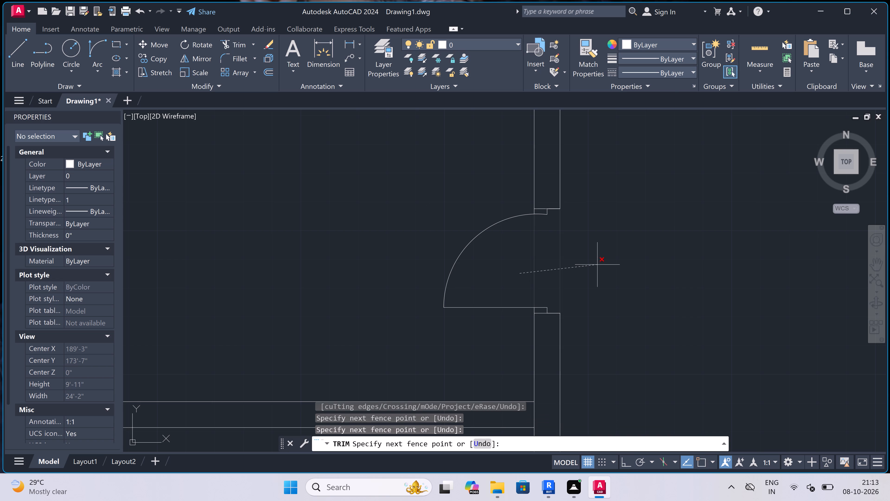
{"action": "left_click", "coordinate": [598, 265]}
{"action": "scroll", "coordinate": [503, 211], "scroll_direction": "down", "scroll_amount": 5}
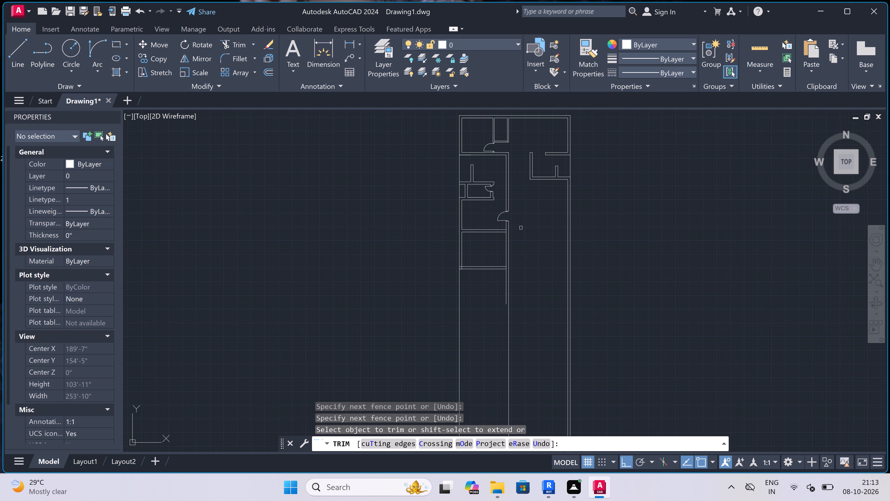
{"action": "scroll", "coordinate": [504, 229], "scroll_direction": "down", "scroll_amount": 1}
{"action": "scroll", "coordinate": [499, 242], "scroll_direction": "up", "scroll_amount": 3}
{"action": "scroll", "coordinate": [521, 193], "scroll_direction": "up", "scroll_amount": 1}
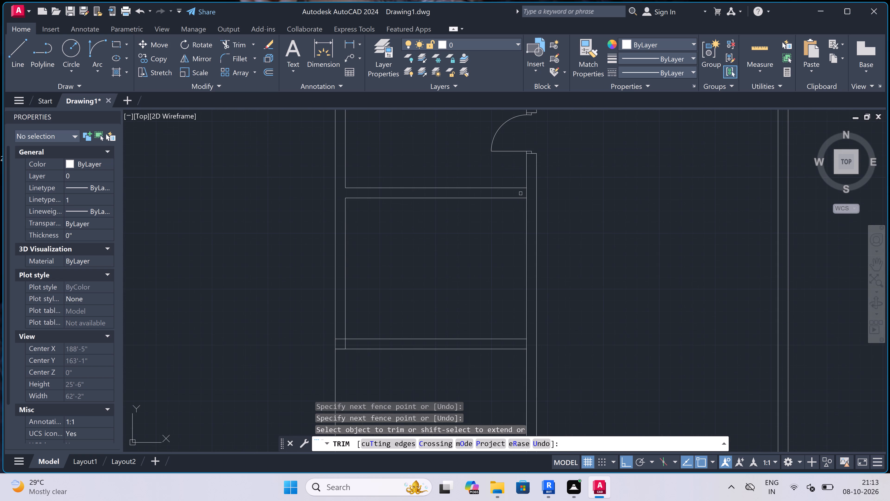
Trim the corridor wall's west face line between the two partition lines south of the new door.
{"action": "left_click", "coordinate": [521, 193]}
{"action": "left_click", "coordinate": [527, 192]}
Clean up the southwest corner by trimming the overlapping wall line ends and the west wall line beyond the south wall.
{"action": "scroll", "coordinate": [527, 192], "scroll_direction": "down", "scroll_amount": 4}
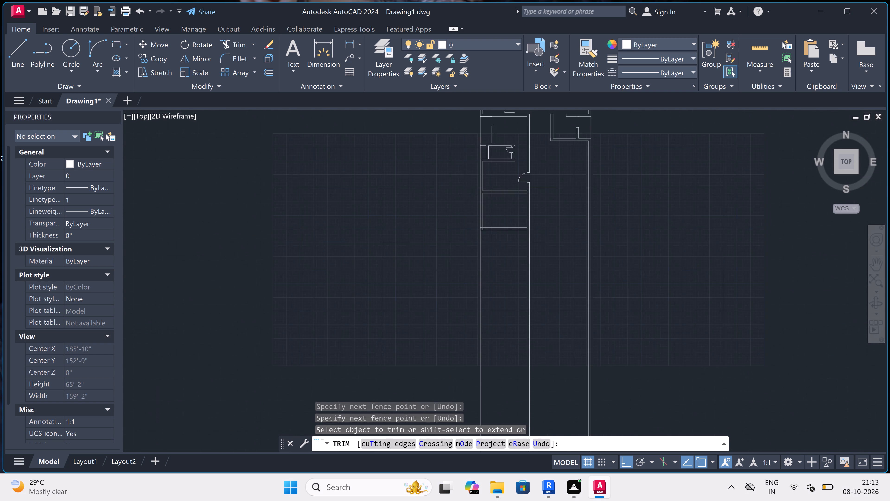
{"action": "scroll", "coordinate": [527, 192], "scroll_direction": "up", "scroll_amount": 3}
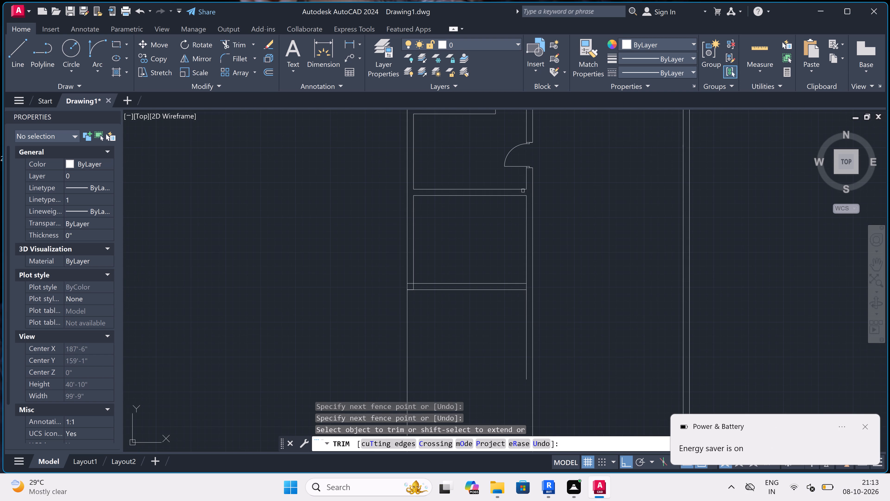
{"action": "scroll", "coordinate": [523, 190], "scroll_direction": "down", "scroll_amount": 1}
{"action": "scroll", "coordinate": [485, 229], "scroll_direction": "up", "scroll_amount": 2}
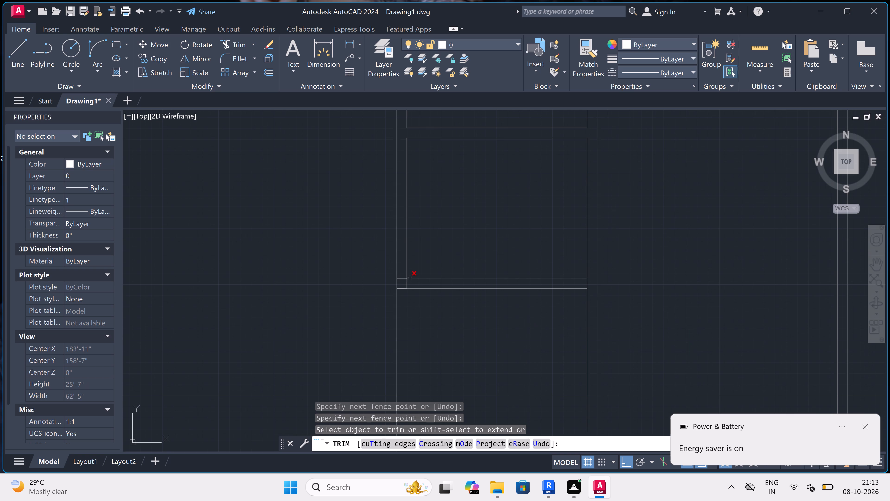
{"action": "scroll", "coordinate": [406, 279], "scroll_direction": "up", "scroll_amount": 2}
{"action": "left_click", "coordinate": [397, 275]}
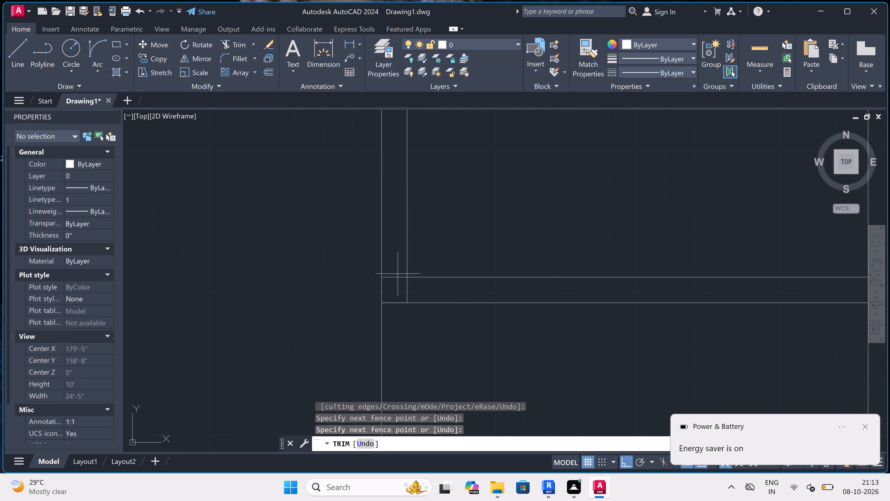
{"action": "left_click", "coordinate": [400, 286]}
{"action": "left_click", "coordinate": [400, 288]}
{"action": "left_click", "coordinate": [416, 283]}
{"action": "scroll", "coordinate": [416, 281], "scroll_direction": "down", "scroll_amount": 3}
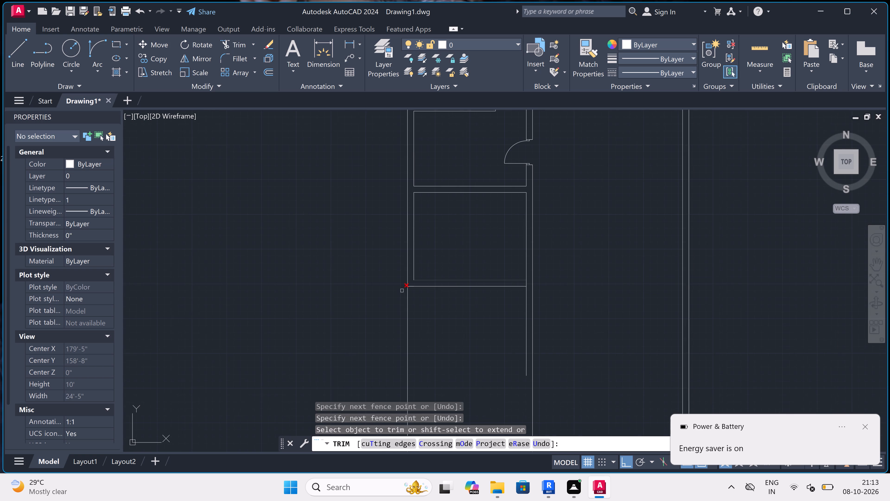
{"action": "left_click", "coordinate": [387, 306]}
{"action": "left_click", "coordinate": [464, 312]}
{"action": "scroll", "coordinate": [464, 310], "scroll_direction": "down", "scroll_amount": 2}
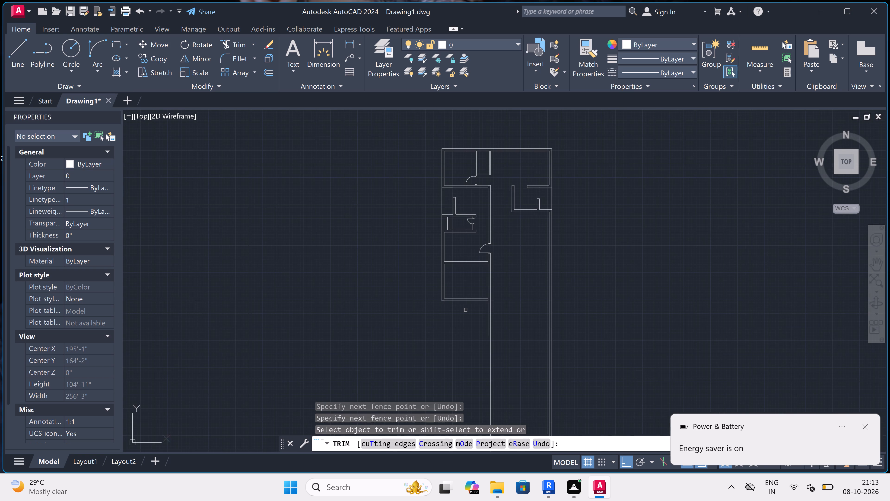
{"action": "scroll", "coordinate": [484, 306], "scroll_direction": "up", "scroll_amount": 2}
{"action": "key", "text": "Escape"}
Extend both south wall lines east to the east outer wall, with the outer line reaching its outer face.
{"action": "type", "text": "ex"}
{"action": "key", "text": "space"}
{"action": "left_click", "coordinate": [475, 253]}
{"action": "left_click", "coordinate": [459, 337]}
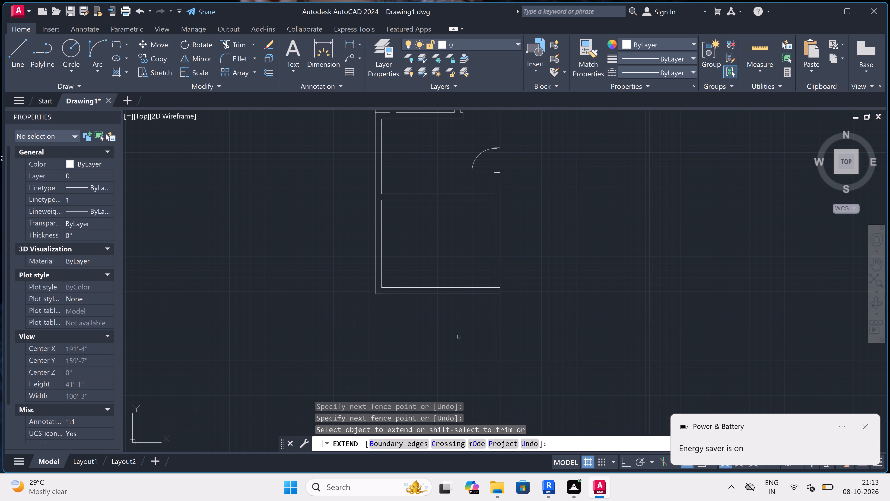
{"action": "left_click", "coordinate": [470, 273]}
{"action": "left_click", "coordinate": [456, 369]}
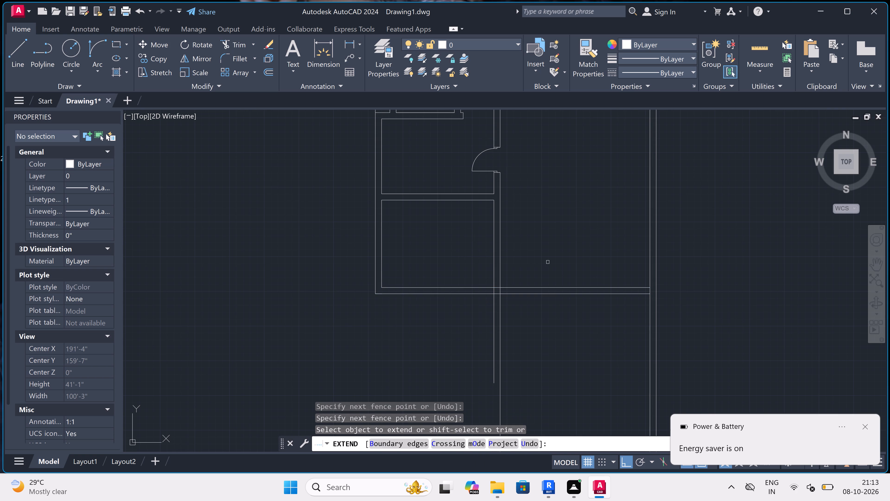
{"action": "left_click", "coordinate": [569, 291]}
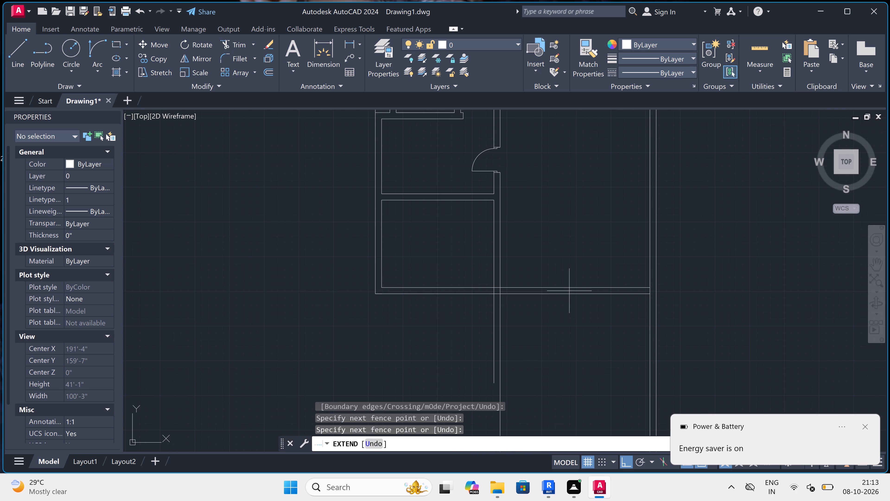
{"action": "left_click", "coordinate": [567, 320]}
{"action": "scroll", "coordinate": [465, 257], "scroll_direction": "down", "scroll_amount": 2}
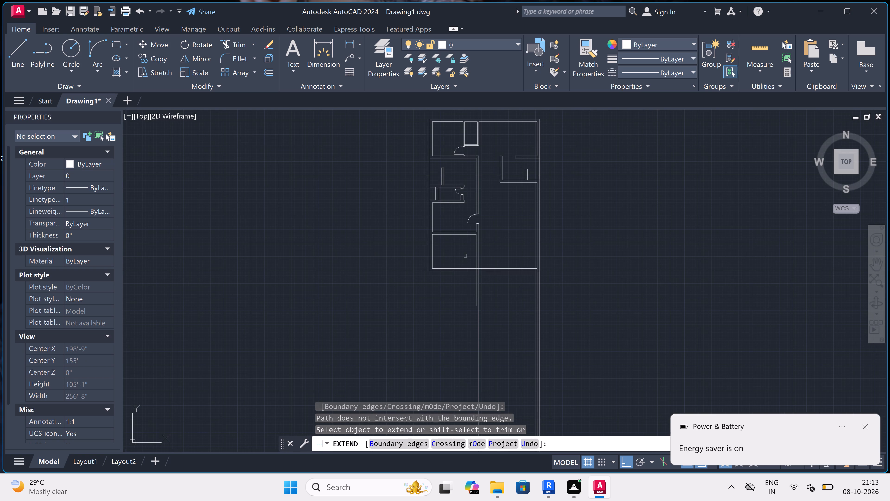
{"action": "scroll", "coordinate": [497, 281], "scroll_direction": "up", "scroll_amount": 1}
{"action": "key", "text": "Escape"}
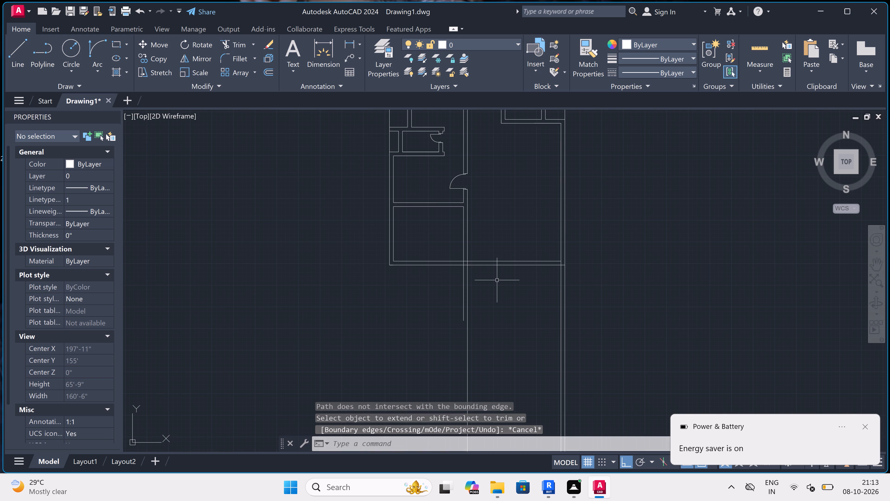
Trim all corridor and east wall lines running south beyond the south wall's outer face.
{"action": "key", "text": "t"}
{"action": "type", "text": "rv"}
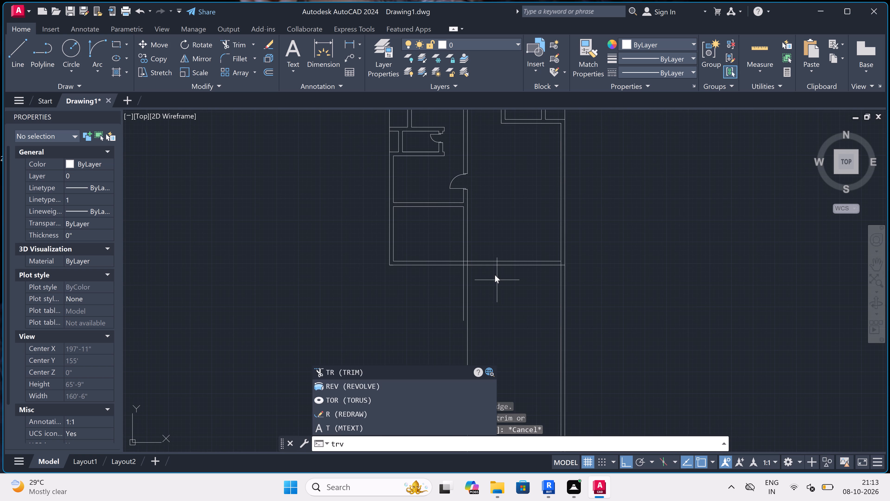
{"action": "left_click", "coordinate": [456, 281]}
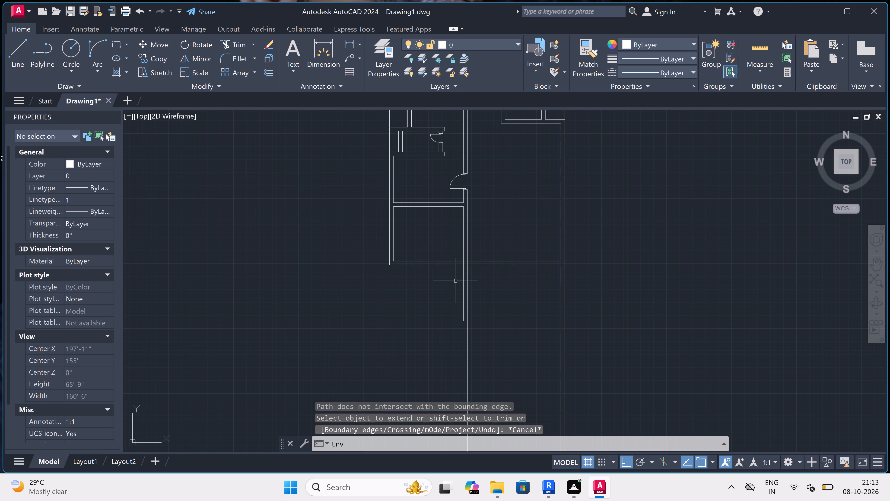
{"action": "type", "text": "tr"}
{"action": "key", "text": "space"}
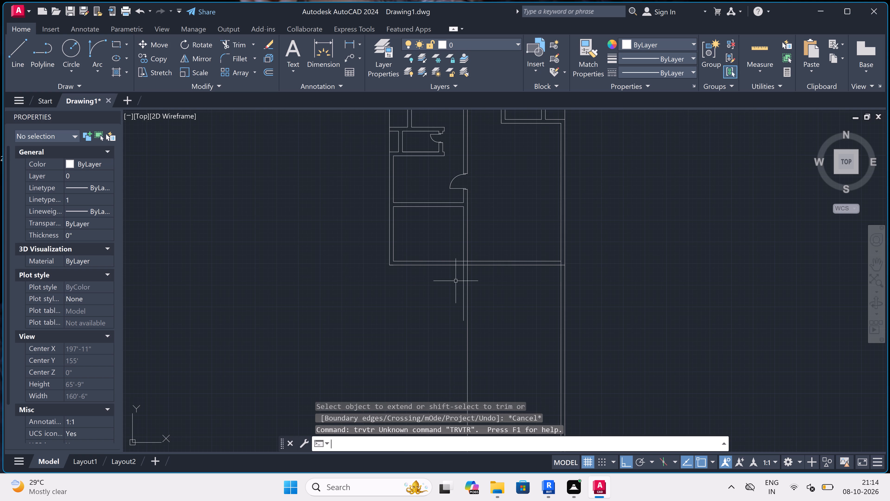
{"action": "left_click", "coordinate": [456, 281]}
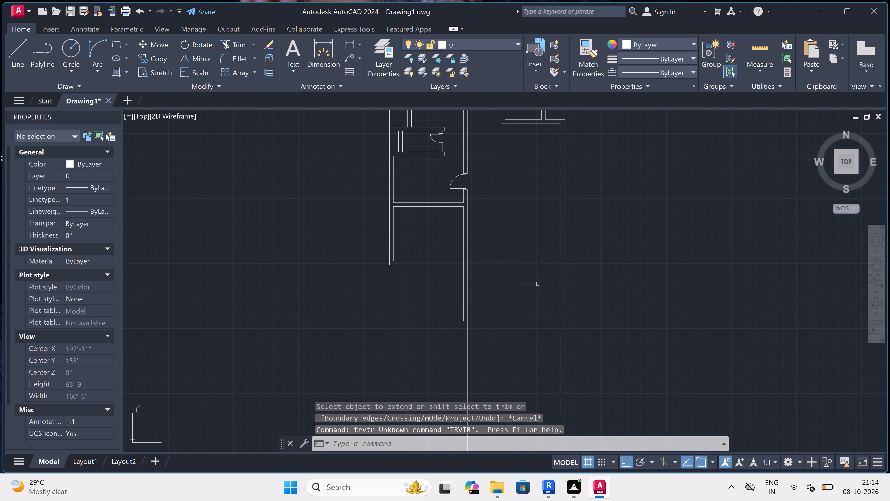
{"action": "key", "text": "Escape"}
{"action": "key", "text": "t"}
{"action": "key", "text": "r"}
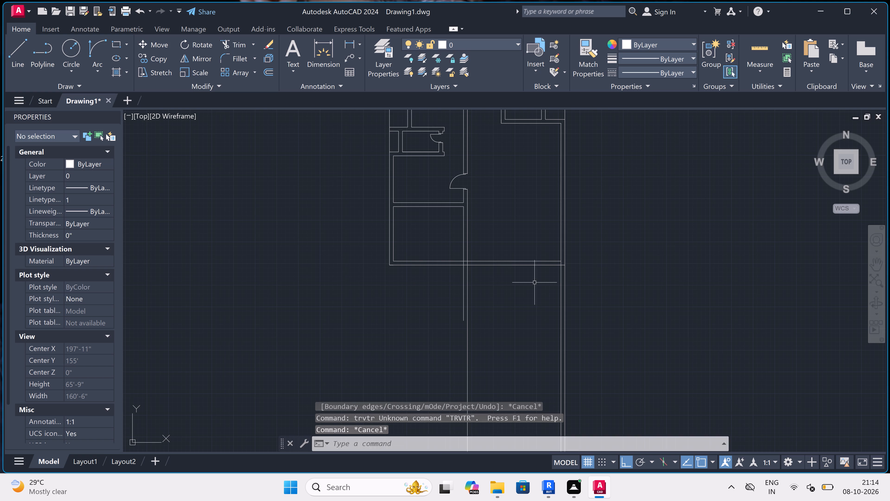
{"action": "key", "text": "space"}
{"action": "left_click_drag", "start_coordinate": [588, 274], "coordinate": [586, 277]}
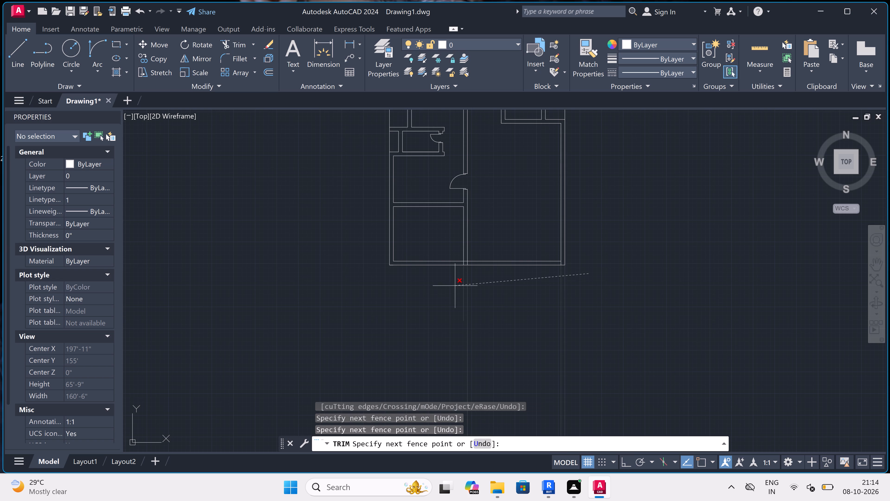
{"action": "left_click", "coordinate": [455, 284]}
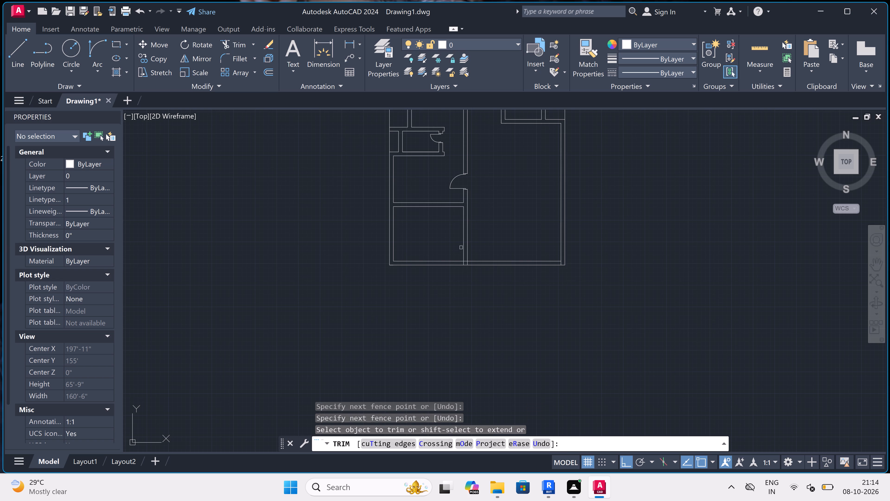
Trim the two corridor wall line ends that cross the south wall's thickness.
{"action": "scroll", "coordinate": [464, 256], "scroll_direction": "up", "scroll_amount": 3}
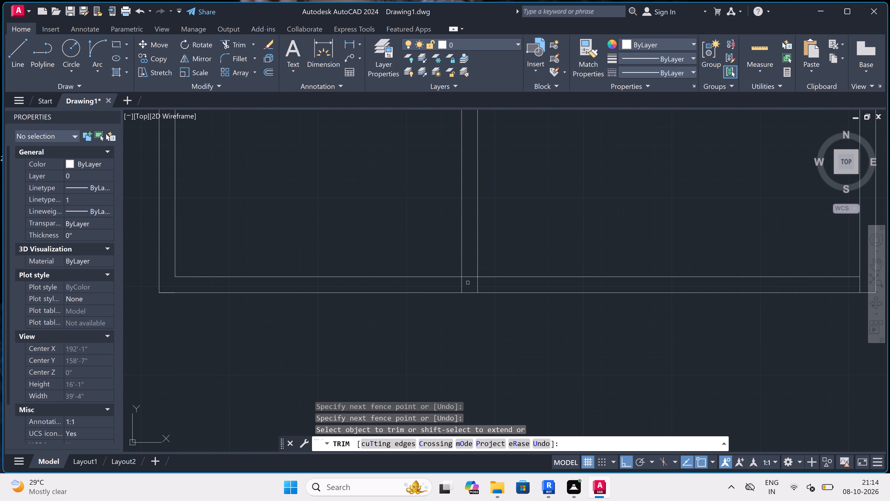
{"action": "scroll", "coordinate": [468, 285], "scroll_direction": "up", "scroll_amount": 2}
{"action": "left_click_drag", "start_coordinate": [436, 287], "coordinate": [441, 287]}
{"action": "left_click", "coordinate": [507, 284]}
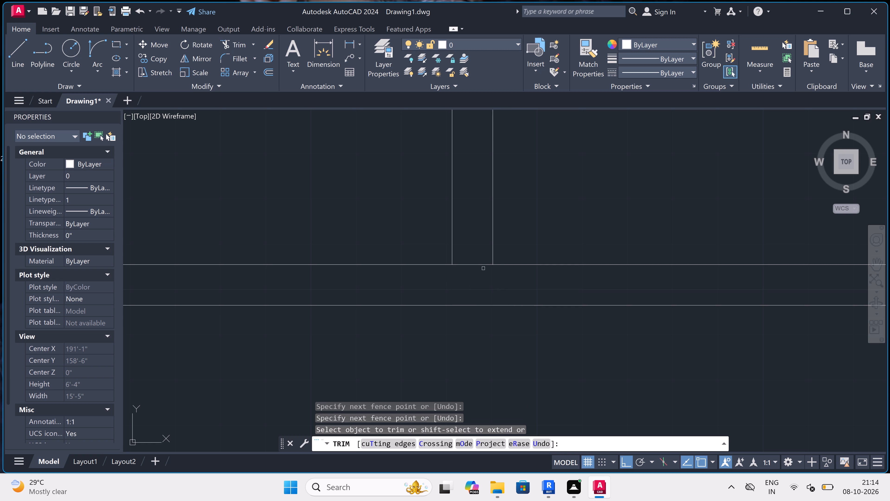
{"action": "scroll", "coordinate": [485, 267], "scroll_direction": "down", "scroll_amount": 2}
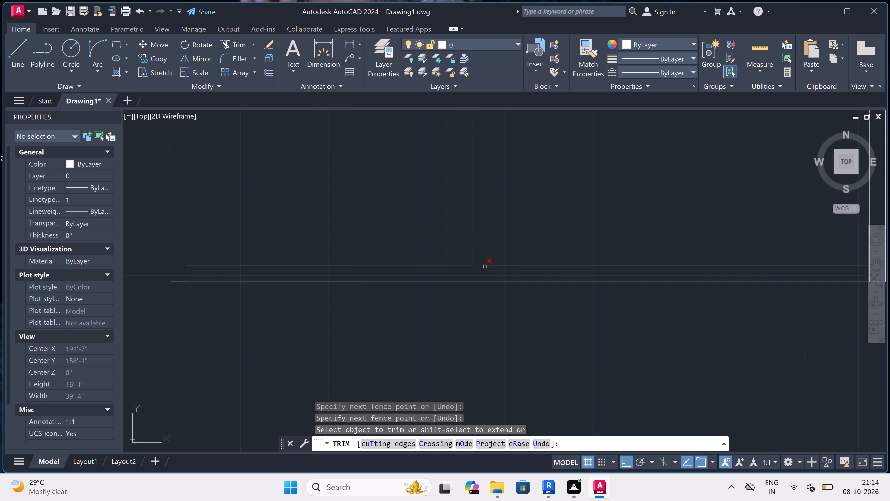
{"action": "scroll", "coordinate": [484, 266], "scroll_direction": "down", "scroll_amount": 4}
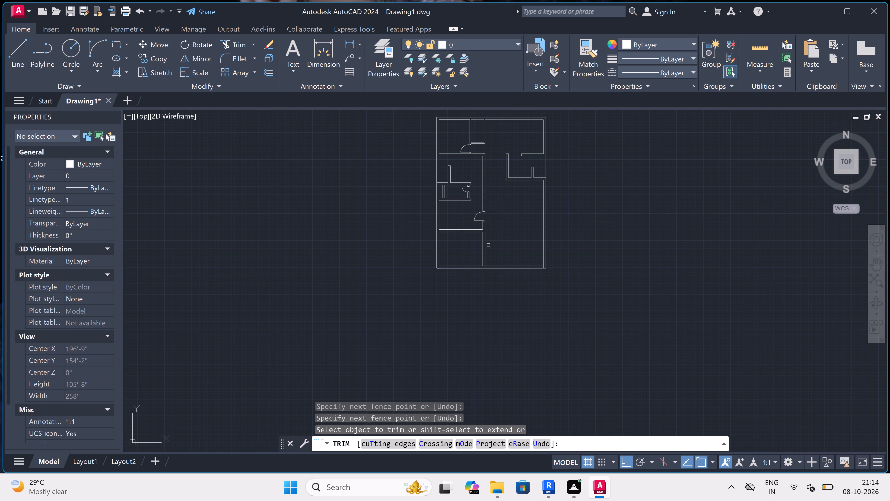
{"action": "scroll", "coordinate": [488, 246], "scroll_direction": "up", "scroll_amount": 2}
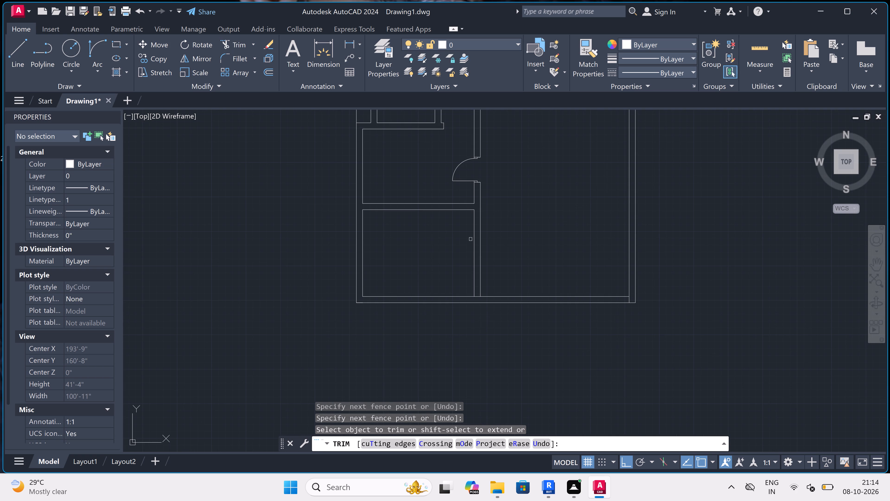
{"action": "key", "text": "Escape"}
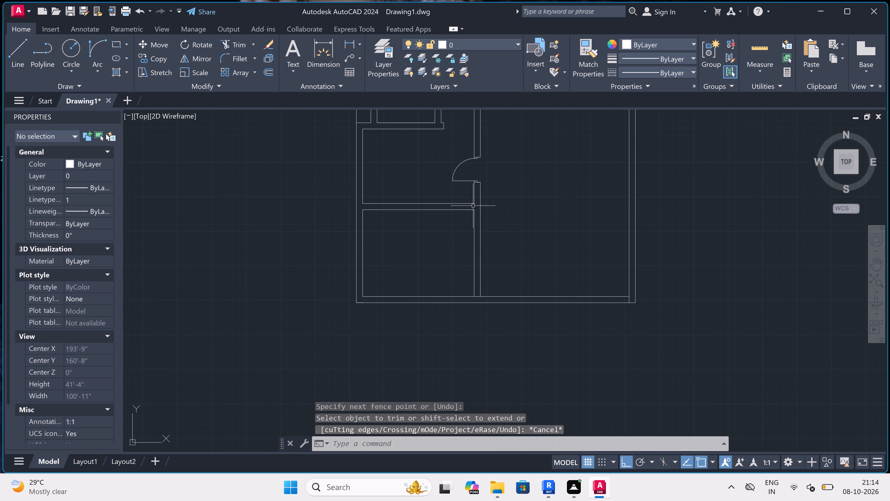
Draw a line across the corridor wall at the southwest room's north edge, and from its midpoint south to the south wall's inner line.
{"action": "scroll", "coordinate": [474, 200], "scroll_direction": "up", "scroll_amount": 3}
{"action": "type", "text": "l"}
{"action": "key", "text": "space"}
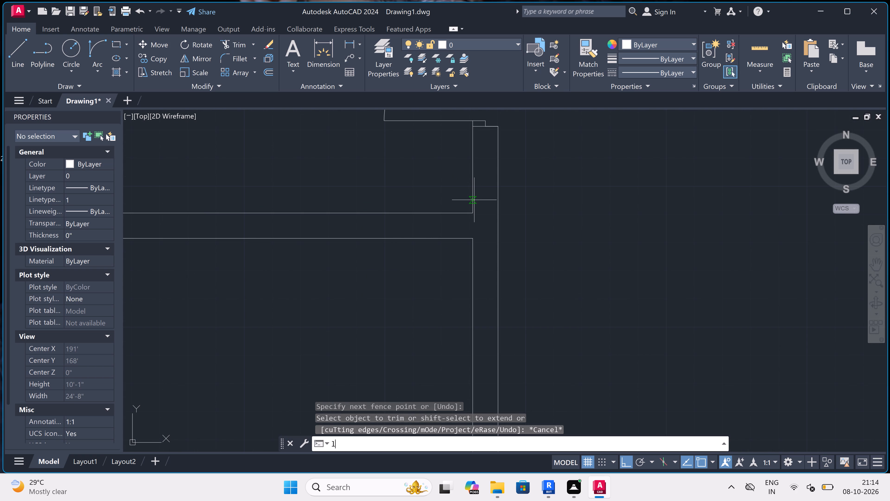
{"action": "left_click", "coordinate": [476, 238]}
{"action": "left_click", "coordinate": [501, 238]}
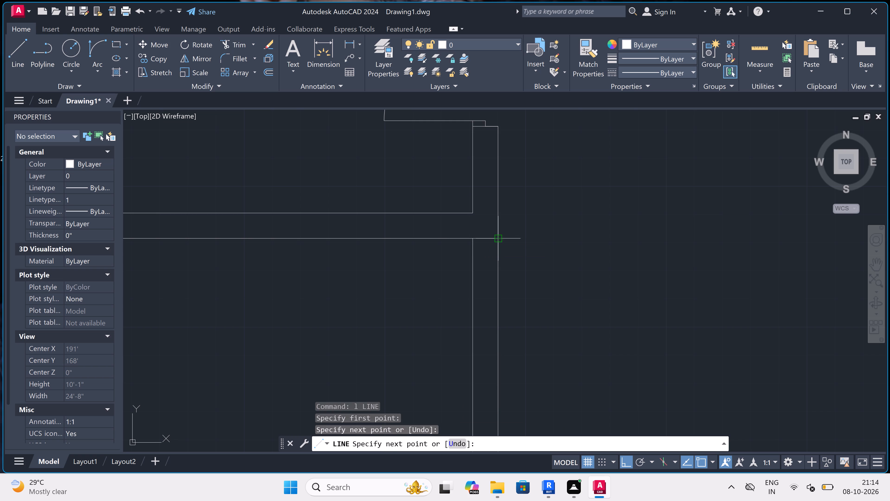
{"action": "left_click", "coordinate": [486, 238]}
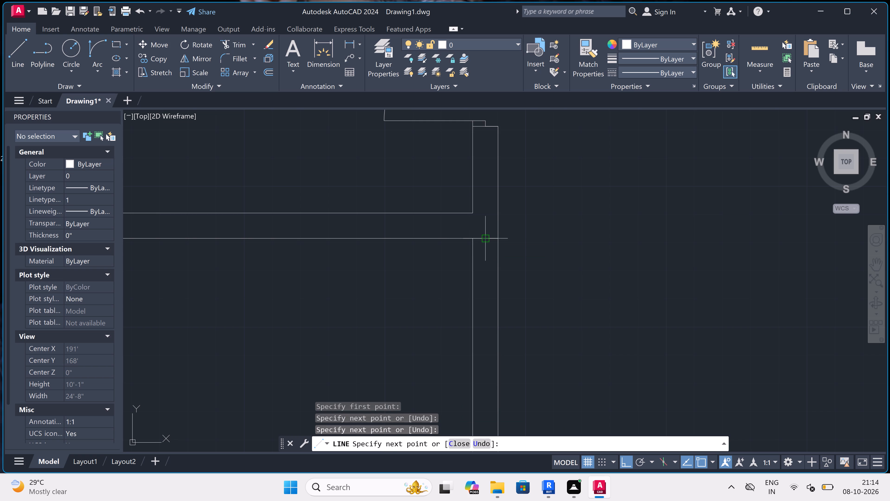
{"action": "scroll", "coordinate": [486, 238], "scroll_direction": "down", "scroll_amount": 3}
{"action": "scroll", "coordinate": [481, 321], "scroll_direction": "up", "scroll_amount": 3}
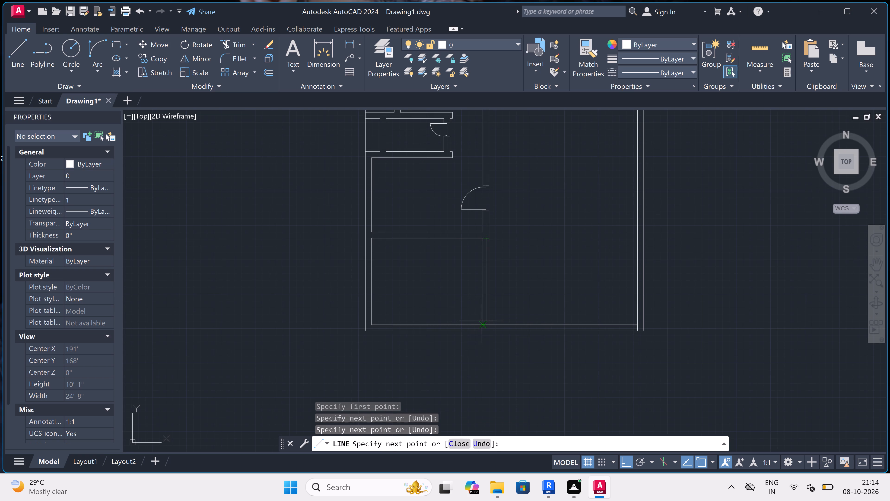
{"action": "left_click", "coordinate": [499, 337]}
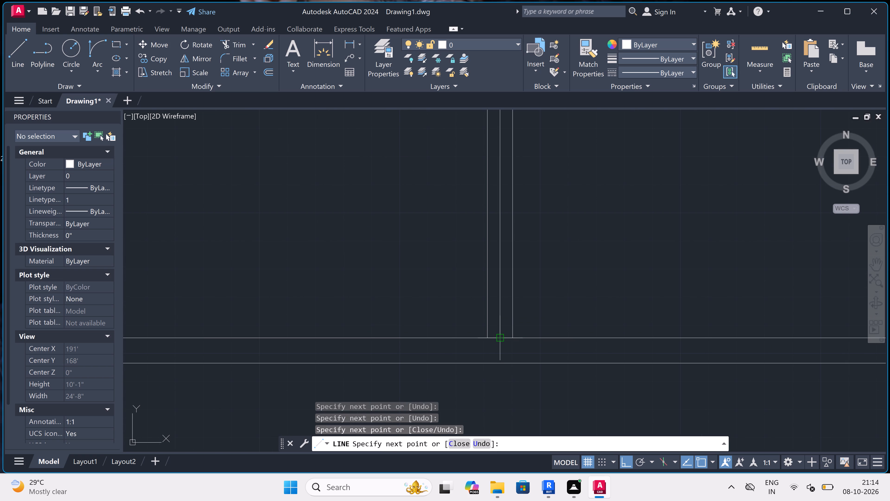
{"action": "key", "text": "Escape"}
Trim away the corridor wall's old west face line beside the southwest room, leaving the wall half as thick.
{"action": "key", "text": "t"}
{"action": "key", "text": "r"}
{"action": "key", "text": "space"}
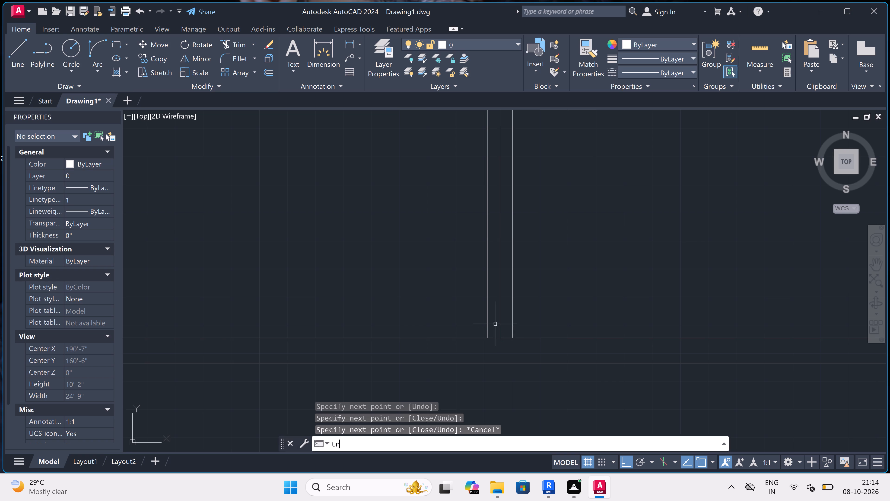
{"action": "scroll", "coordinate": [488, 311], "scroll_direction": "down", "scroll_amount": 1}
{"action": "left_click", "coordinate": [486, 302]}
{"action": "scroll", "coordinate": [472, 291], "scroll_direction": "down", "scroll_amount": 3}
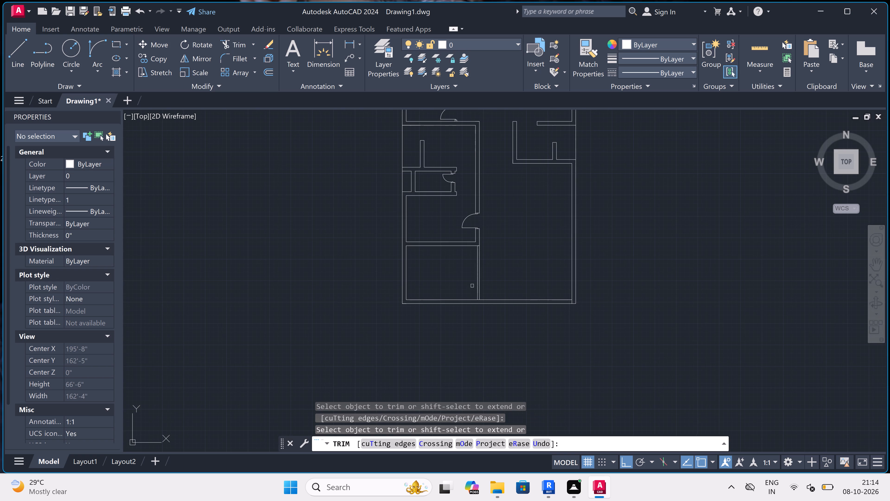
{"action": "scroll", "coordinate": [474, 275], "scroll_direction": "up", "scroll_amount": 3}
{"action": "key", "text": "Escape"}
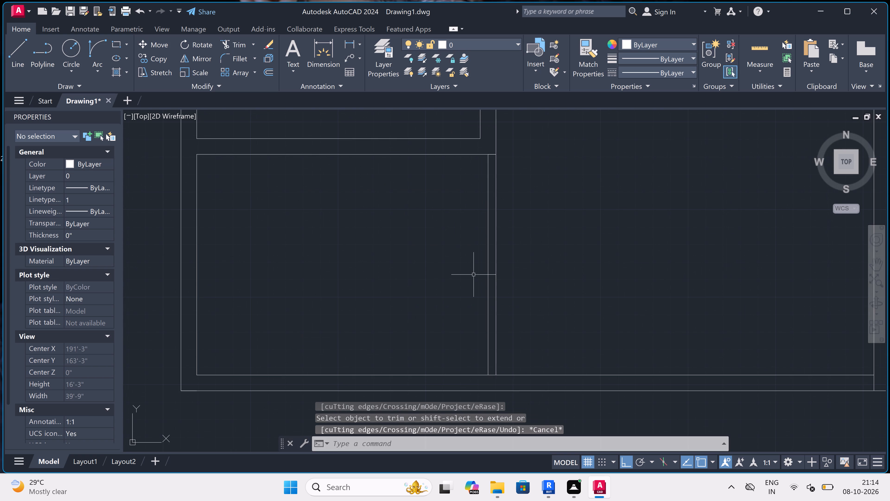
Draw the inner outline of a 4' by 7' enclosure in the southwest room's southeast corner, against the corridor wall.
{"action": "key", "text": "l"}
{"action": "key", "text": "space"}
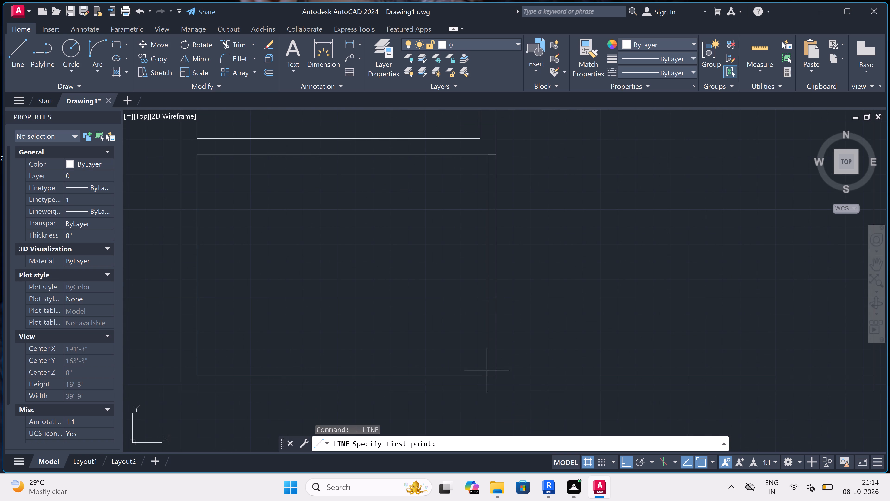
{"action": "left_click", "coordinate": [488, 372]}
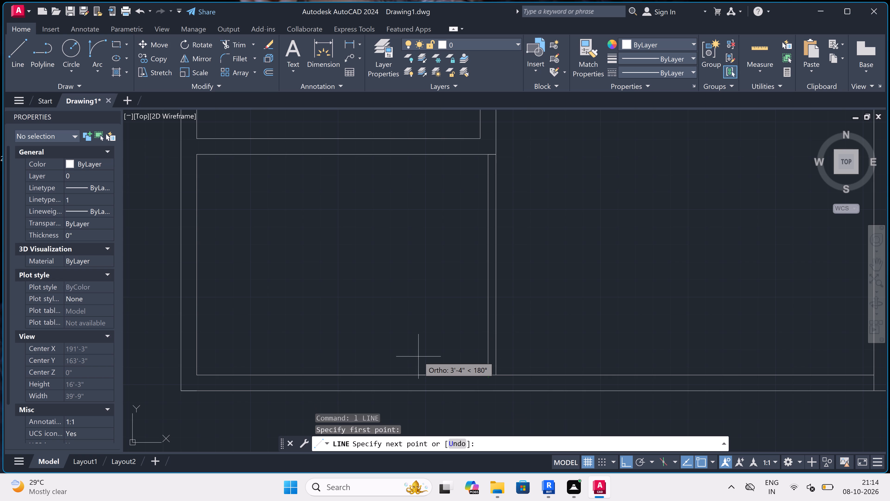
{"action": "type", "text": "4'"}
{"action": "key", "text": "space"}
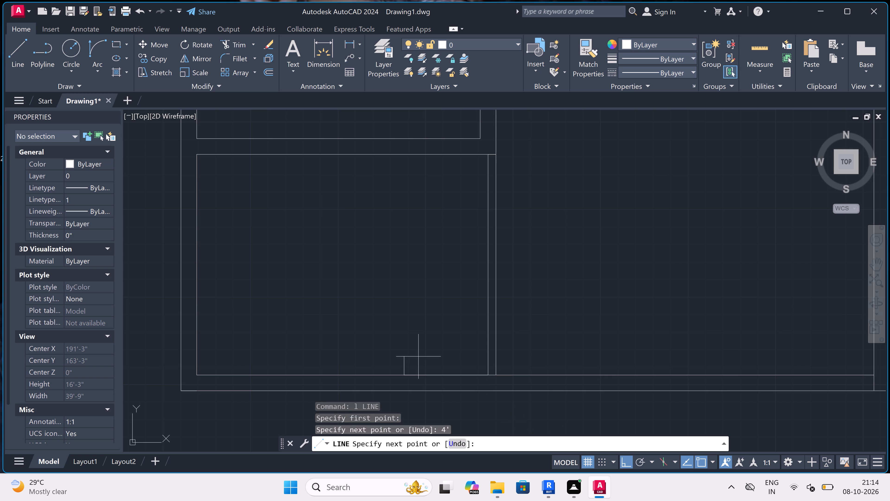
{"action": "type", "text": "7'"}
{"action": "key", "text": "space"}
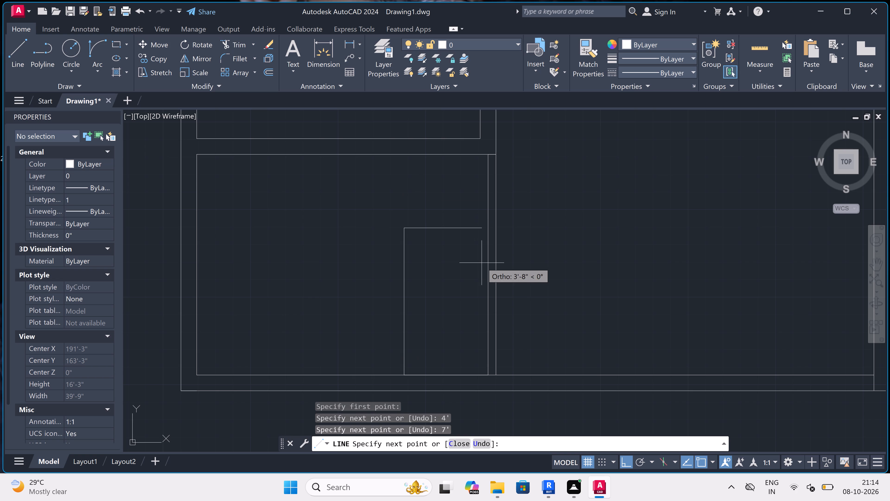
{"action": "left_click", "coordinate": [486, 228]}
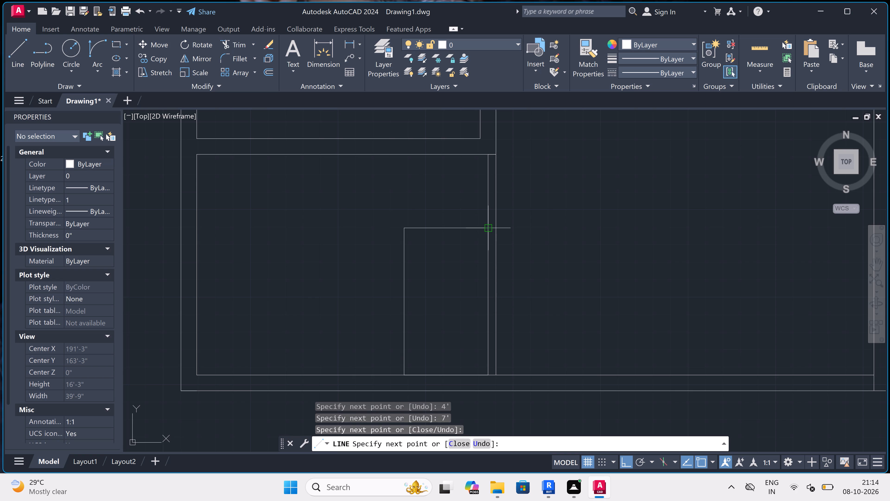
Continue the outline across the corridor wall, 4.5" north, west to 4.5" past the enclosure's corner, and south to the south wall's inner line.
{"action": "scroll", "coordinate": [485, 202], "scroll_direction": "up", "scroll_amount": 1}
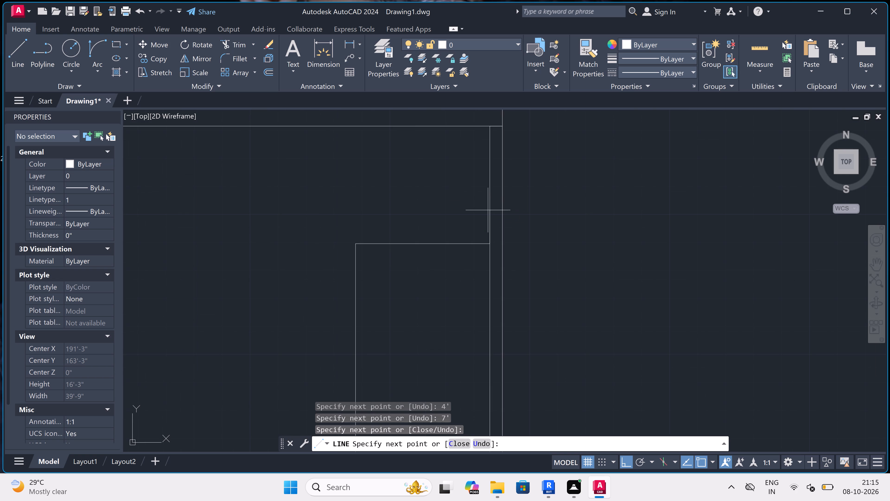
{"action": "scroll", "coordinate": [502, 240], "scroll_direction": "up", "scroll_amount": 2}
{"action": "left_click", "coordinate": [503, 250]}
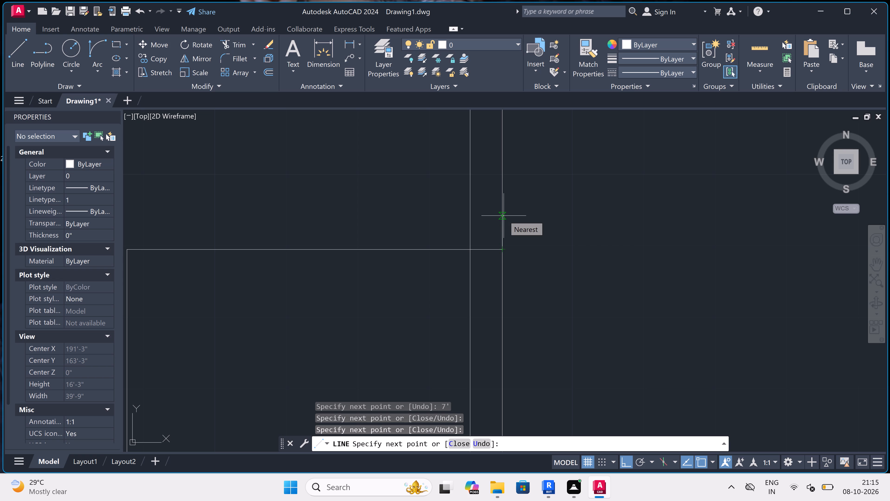
{"action": "type", "text": "4.5\""}
{"action": "key", "text": "space"}
{"action": "scroll", "coordinate": [504, 216], "scroll_direction": "down", "scroll_amount": 2}
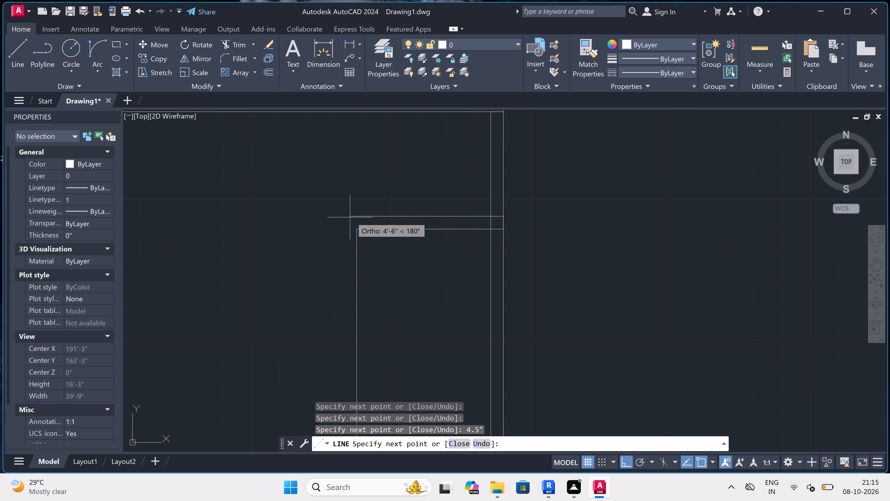
{"action": "scroll", "coordinate": [350, 217], "scroll_direction": "up", "scroll_amount": 3}
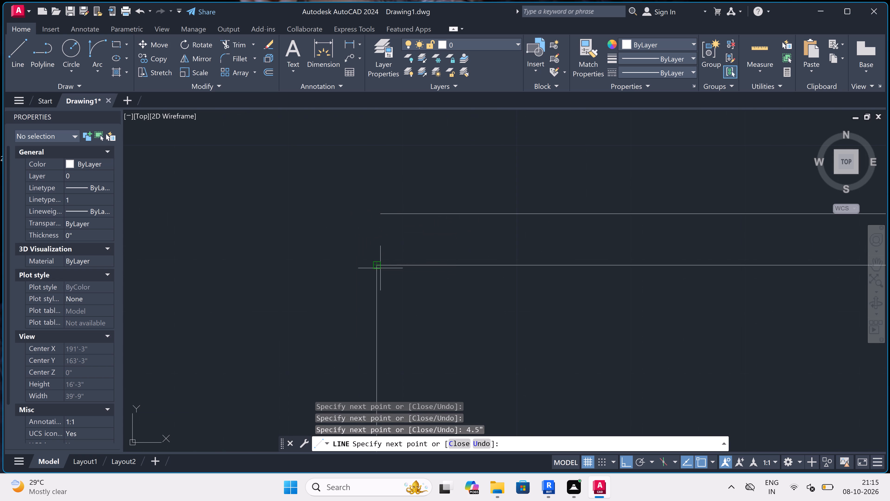
{"action": "left_click", "coordinate": [377, 212]}
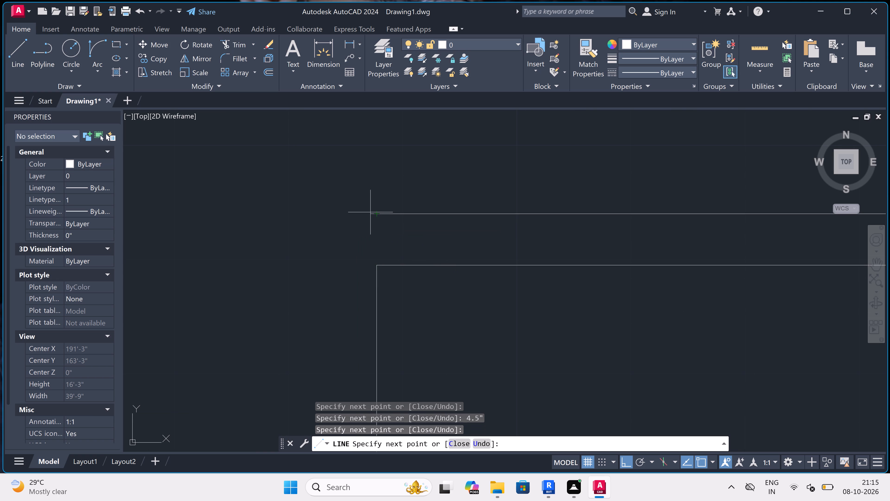
{"action": "type", "text": "4.5\""}
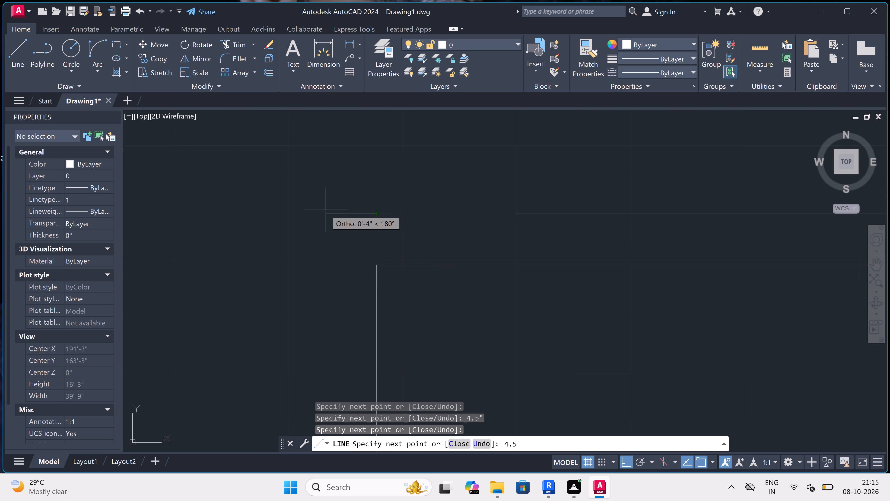
{"action": "key", "text": "space"}
{"action": "scroll", "coordinate": [326, 209], "scroll_direction": "down", "scroll_amount": 5}
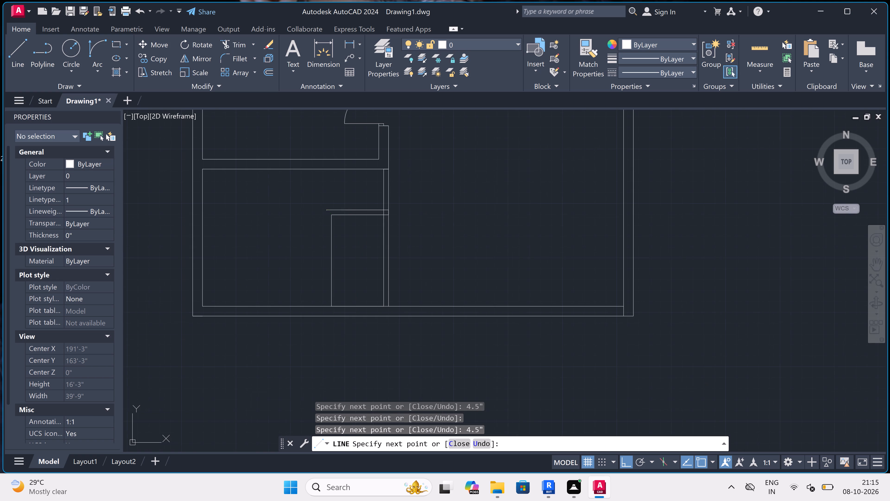
{"action": "scroll", "coordinate": [324, 299], "scroll_direction": "up", "scroll_amount": 2}
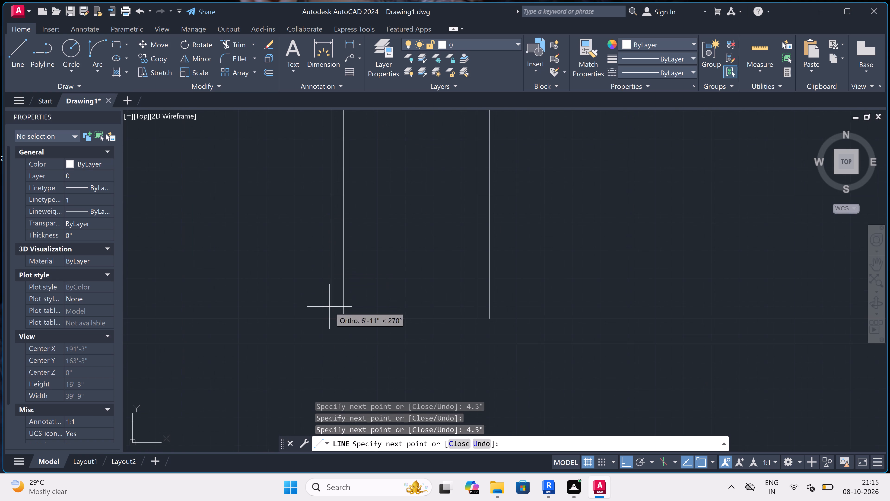
{"action": "left_click", "coordinate": [333, 319]}
{"action": "key", "text": "Escape"}
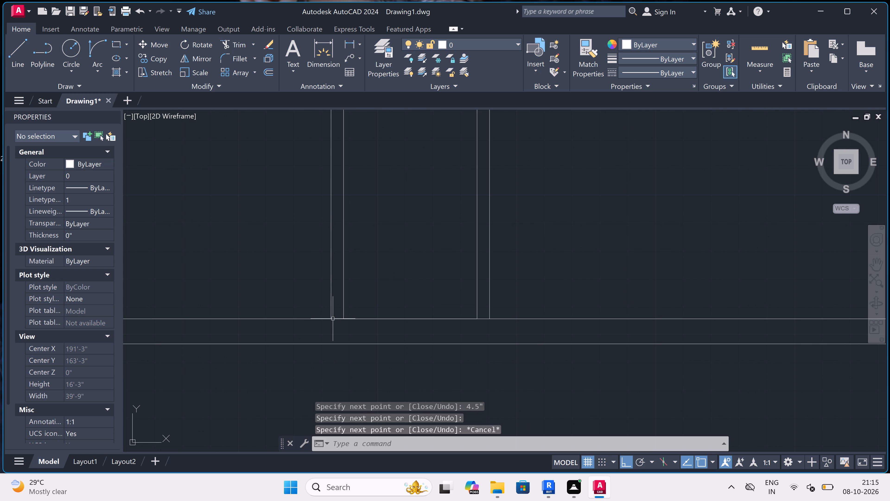
Draw a 4.5" thick partition from the enclosure's outer northwest corner north to the southwest room's north wall and back to the enclosure.
{"action": "scroll", "coordinate": [409, 261], "scroll_direction": "down", "scroll_amount": 2}
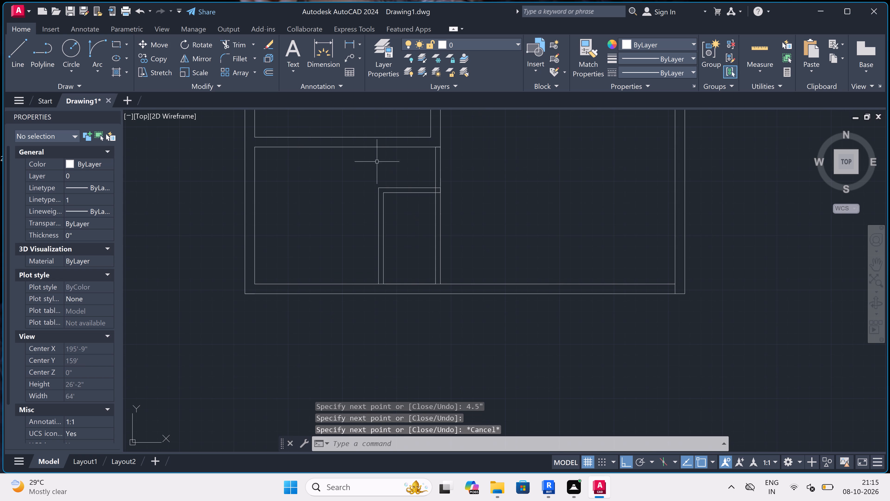
{"action": "scroll", "coordinate": [377, 162], "scroll_direction": "down", "scroll_amount": 1}
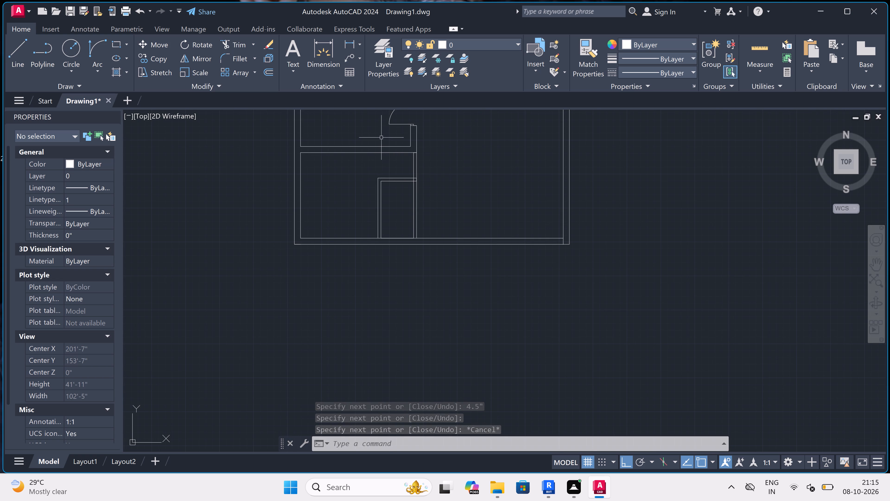
{"action": "scroll", "coordinate": [382, 136], "scroll_direction": "up", "scroll_amount": 3}
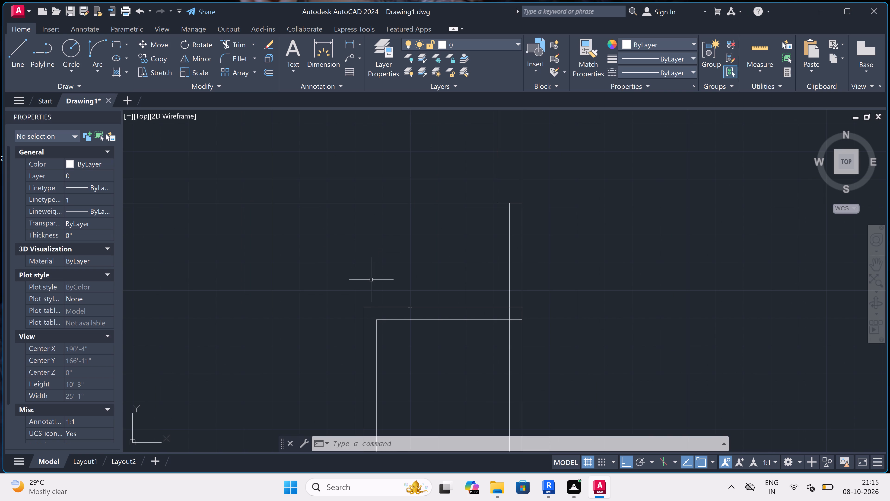
{"action": "key", "text": "space"}
{"action": "left_click", "coordinate": [361, 307]}
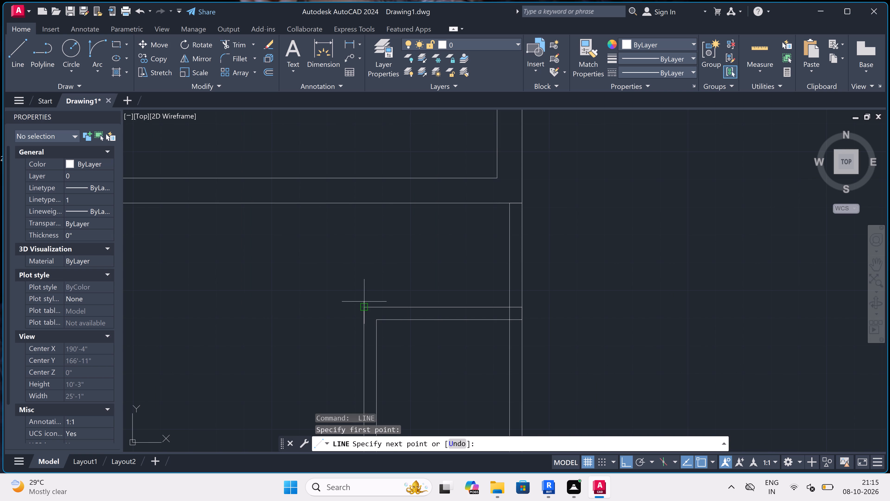
{"action": "left_click", "coordinate": [366, 201]}
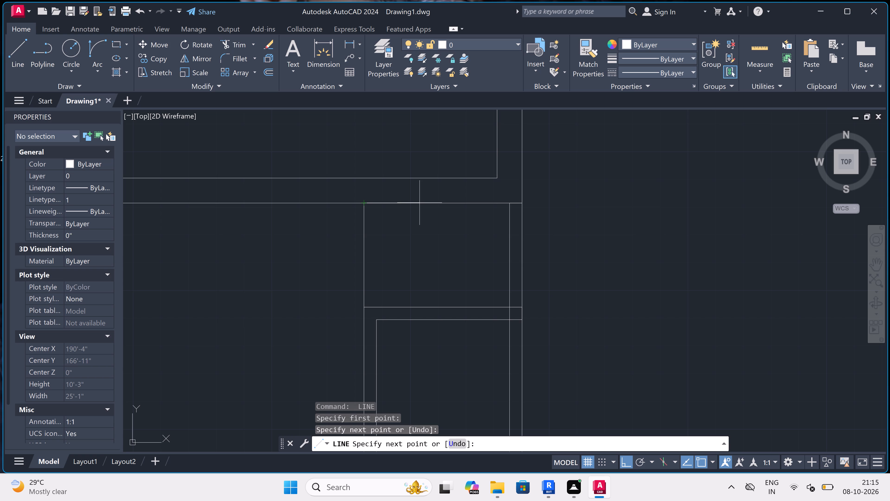
{"action": "type", "text": "4.5\""}
{"action": "key", "text": "space"}
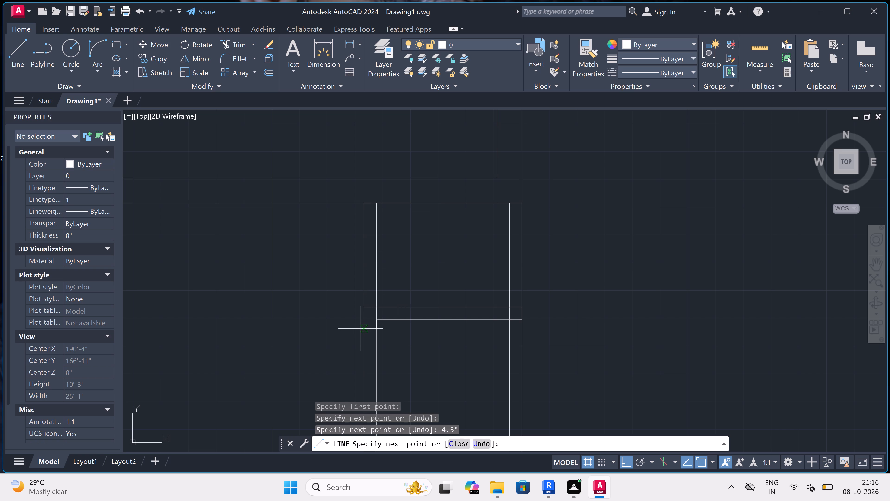
{"action": "scroll", "coordinate": [372, 311], "scroll_direction": "up", "scroll_amount": 1}
{"action": "left_click", "coordinate": [376, 308]}
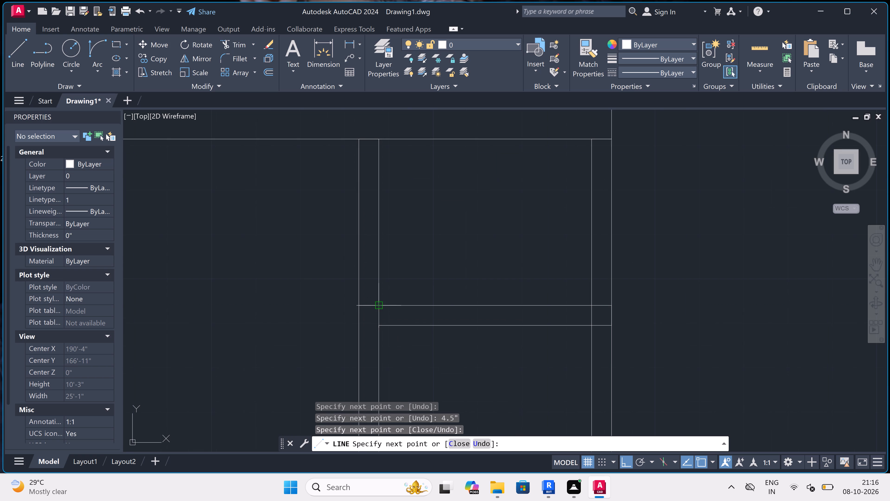
{"action": "key", "text": "Escape"}
Draw a jamb line across the new partition's north end, and from its midpoint a 2" line south and a 3' door leaf west.
{"action": "scroll", "coordinate": [381, 272], "scroll_direction": "down", "scroll_amount": 3}
{"action": "scroll", "coordinate": [380, 235], "scroll_direction": "up", "scroll_amount": 2}
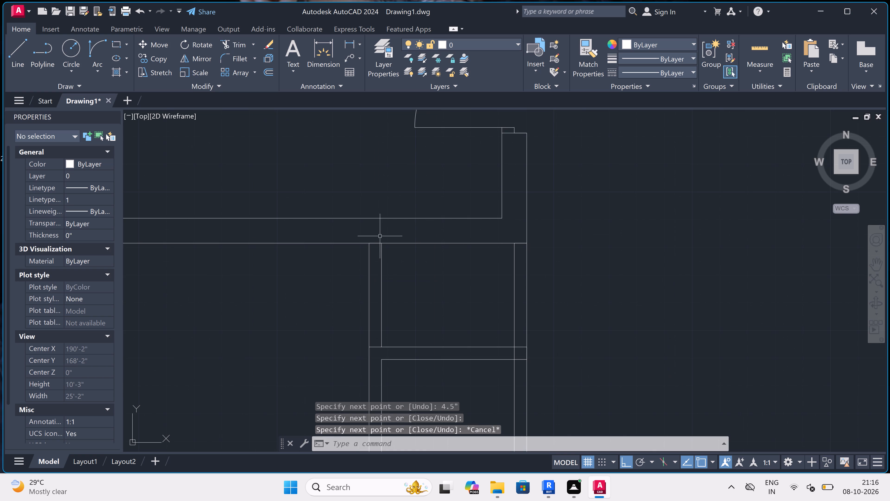
{"action": "key", "text": "space"}
{"action": "scroll", "coordinate": [381, 266], "scroll_direction": "up", "scroll_amount": 2}
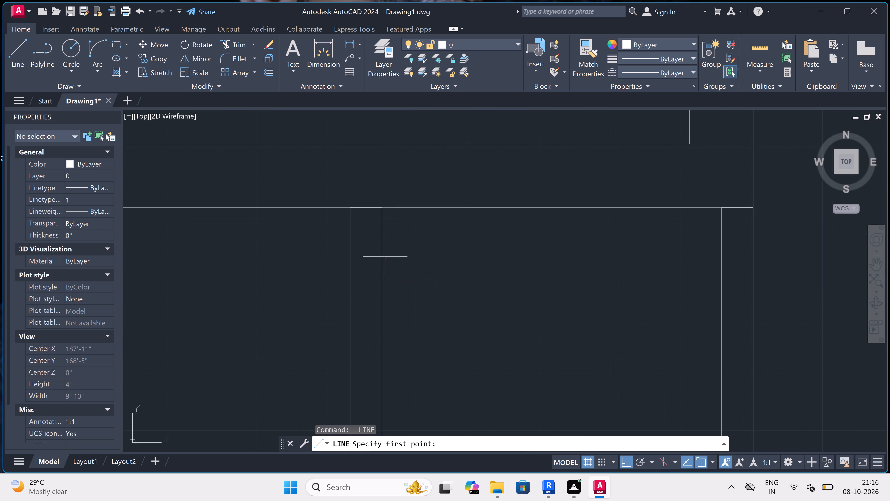
{"action": "left_click", "coordinate": [382, 233]}
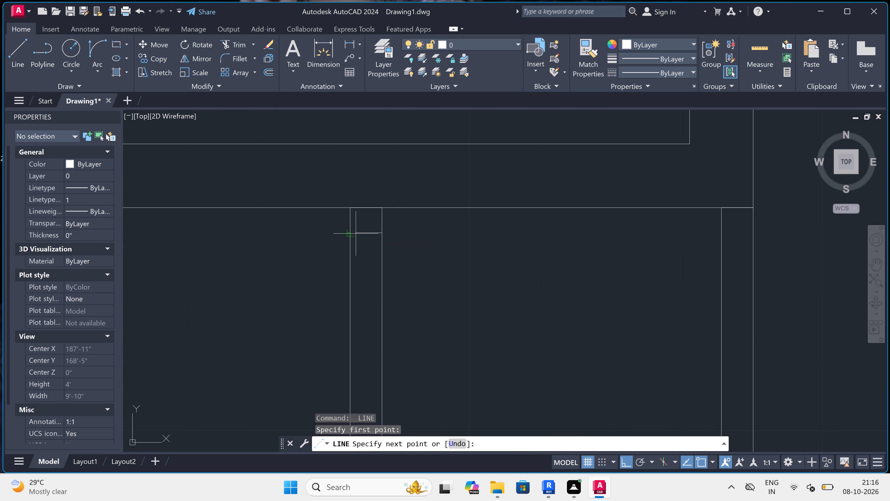
{"action": "left_click", "coordinate": [353, 232]}
{"action": "left_click", "coordinate": [370, 231]}
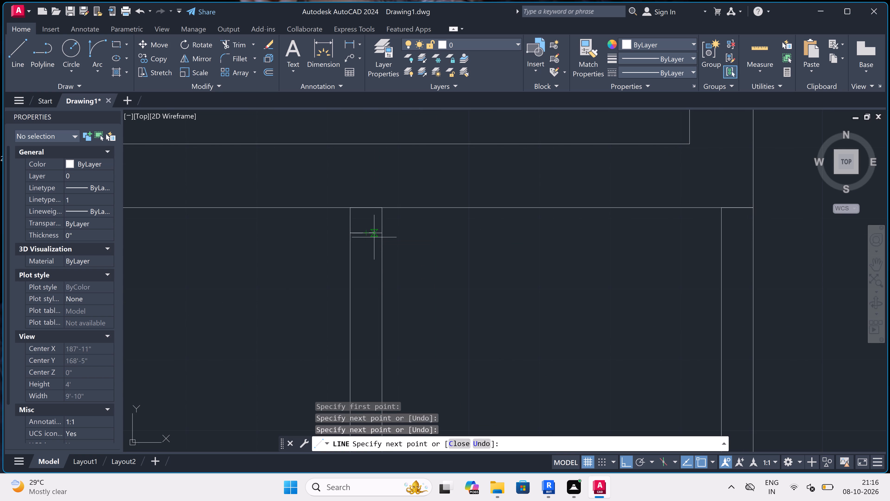
{"action": "type", "text": "2\""}
{"action": "key", "text": "space"}
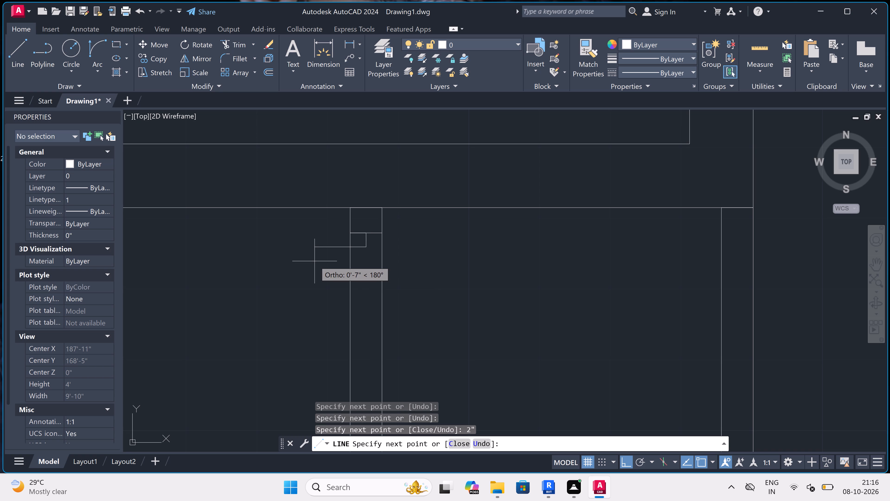
{"action": "type", "text": "3'"}
{"action": "key", "text": "space"}
{"action": "key", "text": "Escape"}
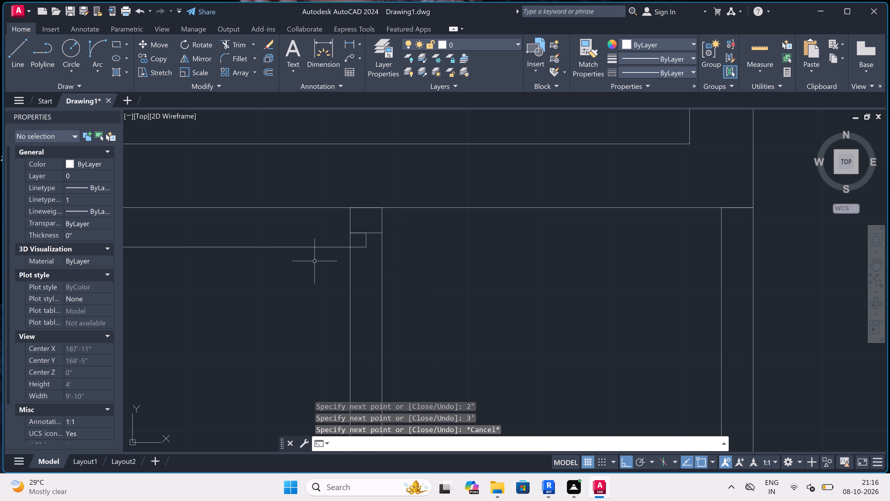
Draw a jamb line across the partition's south end, with a 2" line running north from its midpoint.
{"action": "scroll", "coordinate": [315, 262], "scroll_direction": "down", "scroll_amount": 3}
{"action": "scroll", "coordinate": [272, 271], "scroll_direction": "up", "scroll_amount": 1}
{"action": "key", "text": "space"}
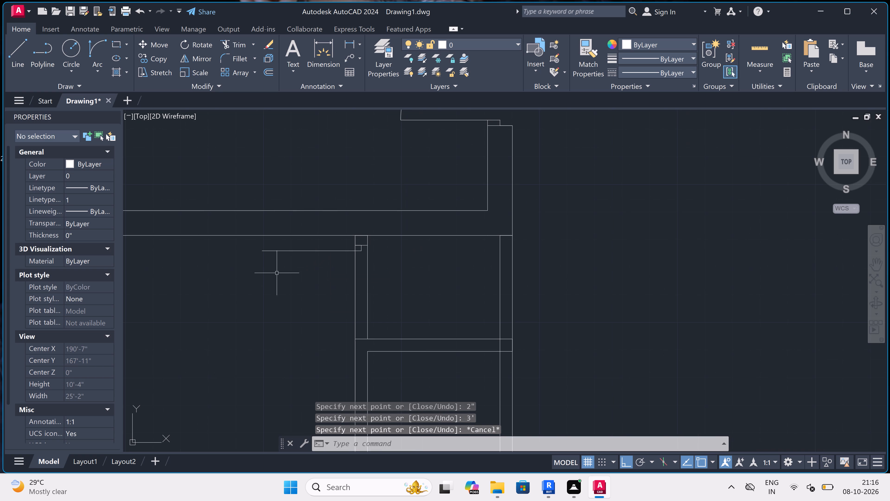
{"action": "left_click", "coordinate": [354, 324]}
{"action": "scroll", "coordinate": [354, 324], "scroll_direction": "up", "scroll_amount": 2}
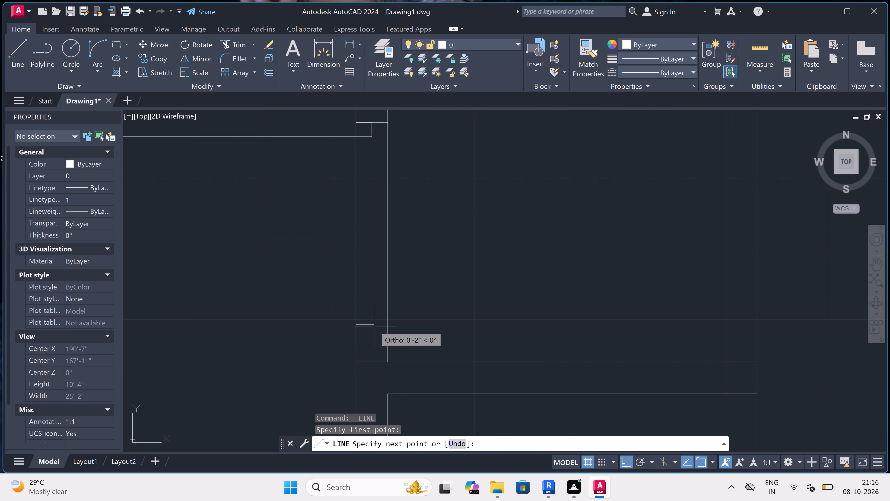
{"action": "left_click", "coordinate": [385, 326]}
{"action": "left_click", "coordinate": [372, 323]}
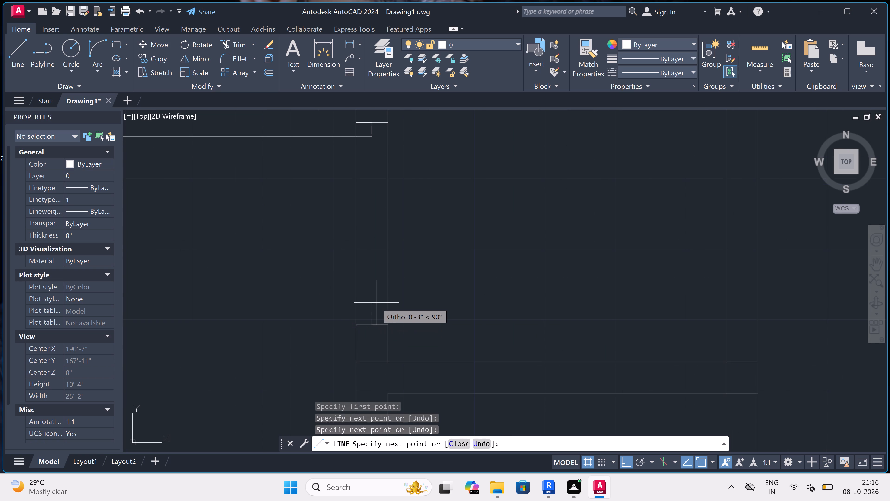
{"action": "type", "text": "2\""}
{"action": "key", "text": "space"}
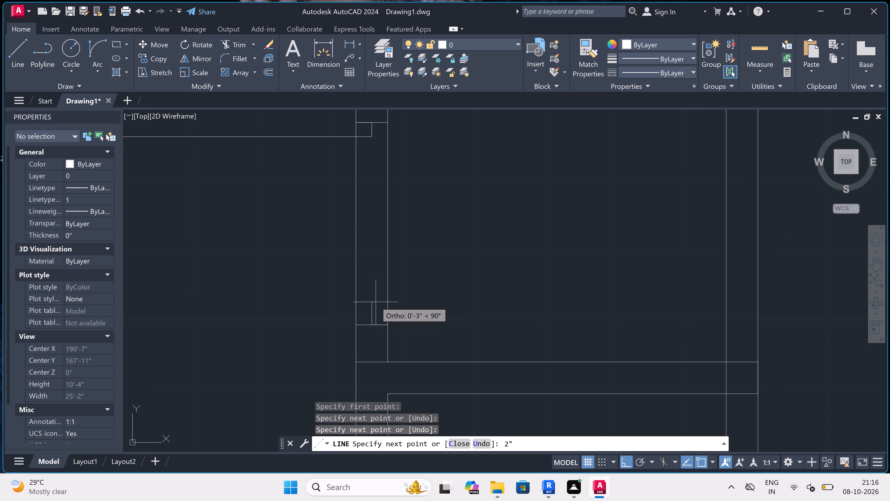
{"action": "key", "text": "Escape"}
Draw the door swing arc from the west end of the 3' leaf to the tip of the partition's southern 2" line.
{"action": "scroll", "coordinate": [376, 302], "scroll_direction": "down", "scroll_amount": 3}
{"action": "scroll", "coordinate": [365, 289], "scroll_direction": "up", "scroll_amount": 1}
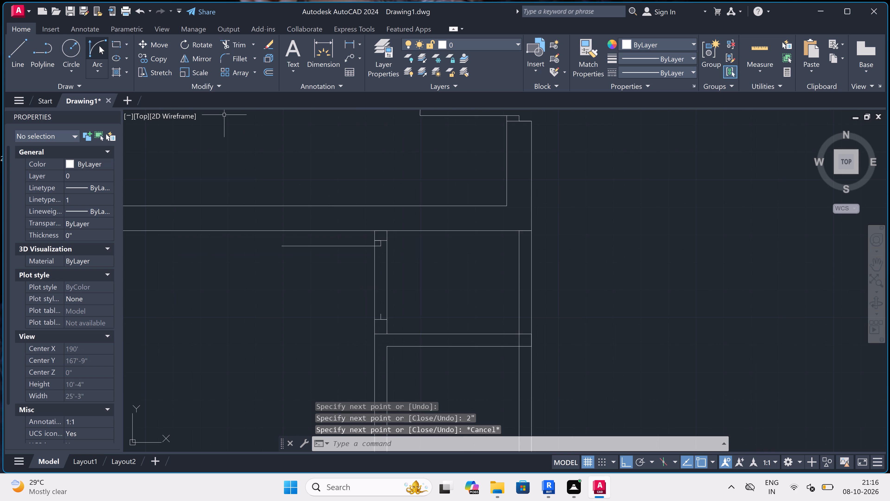
{"action": "left_click", "coordinate": [99, 46]}
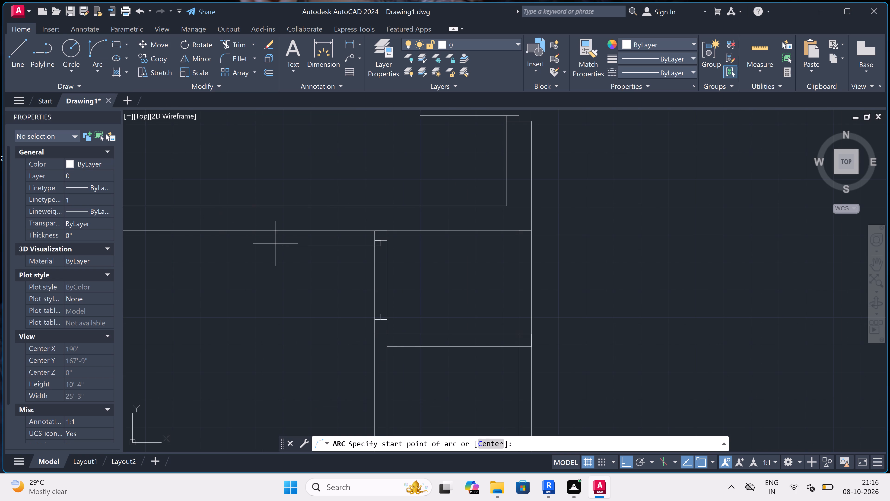
{"action": "left_click", "coordinate": [278, 245]}
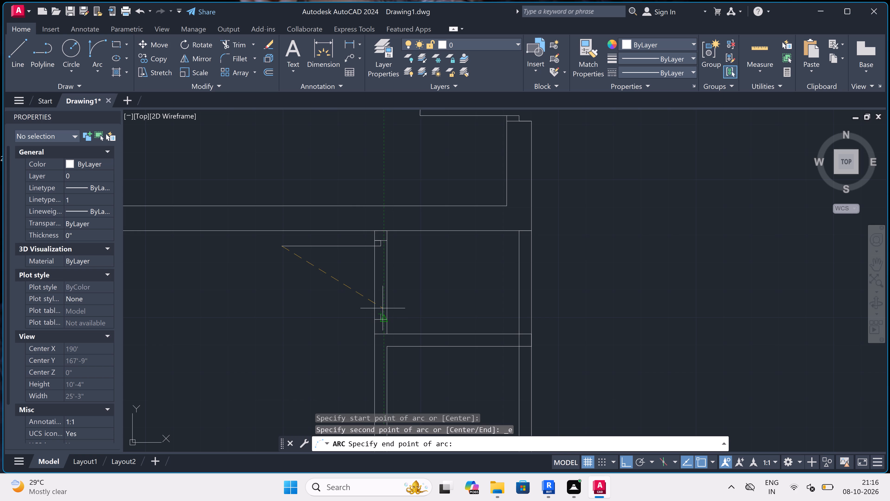
{"action": "scroll", "coordinate": [379, 314], "scroll_direction": "up", "scroll_amount": 2}
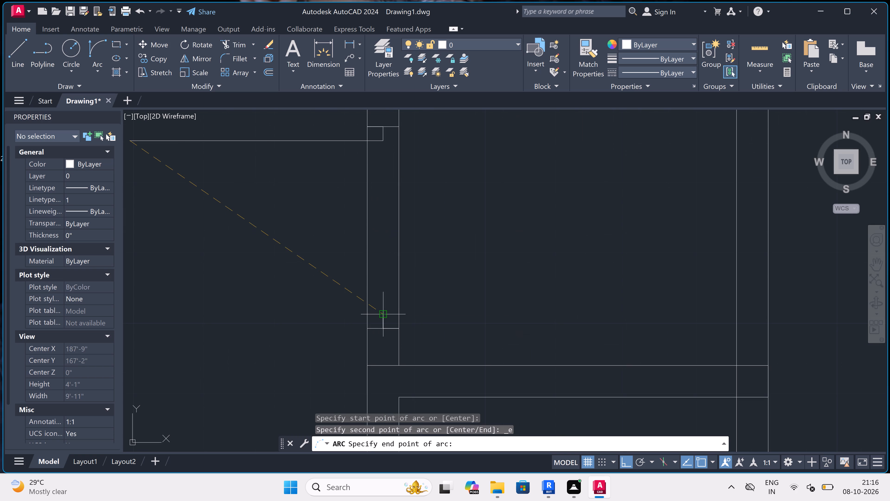
{"action": "left_click", "coordinate": [384, 314]}
{"action": "scroll", "coordinate": [384, 313], "scroll_direction": "down", "scroll_amount": 1}
{"action": "left_click", "coordinate": [324, 347]}
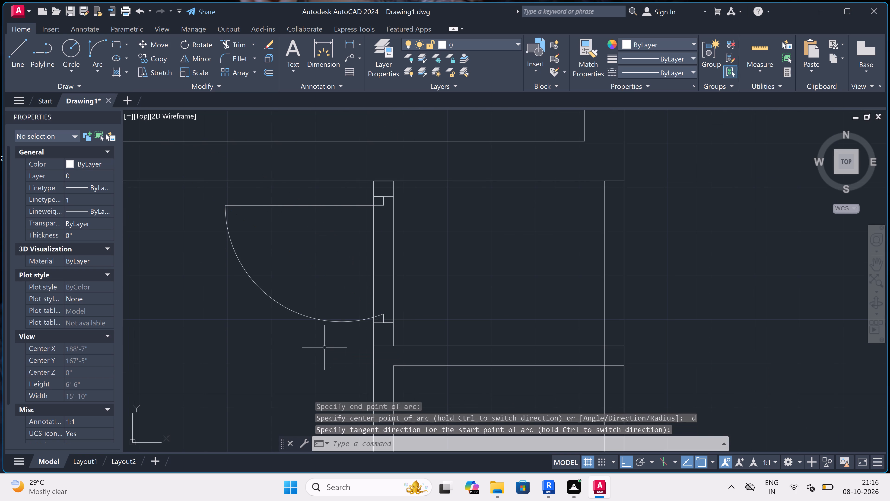
Trim the partition lines inside the door opening and the two corridor wall lines crossing the passage north of the enclosure.
{"action": "key", "text": "t"}
{"action": "type", "text": "r"}
{"action": "key", "text": "space"}
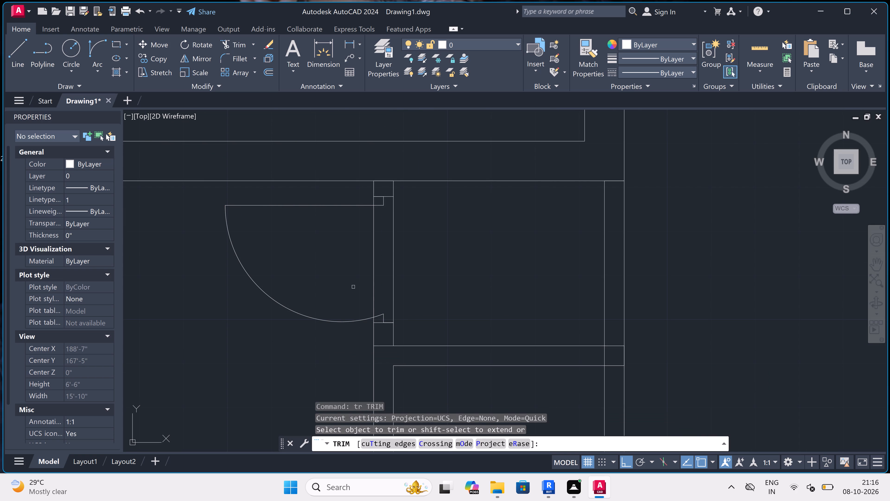
{"action": "left_click", "coordinate": [353, 286]}
{"action": "left_click", "coordinate": [420, 278]}
{"action": "scroll", "coordinate": [417, 276], "scroll_direction": "down", "scroll_amount": 3}
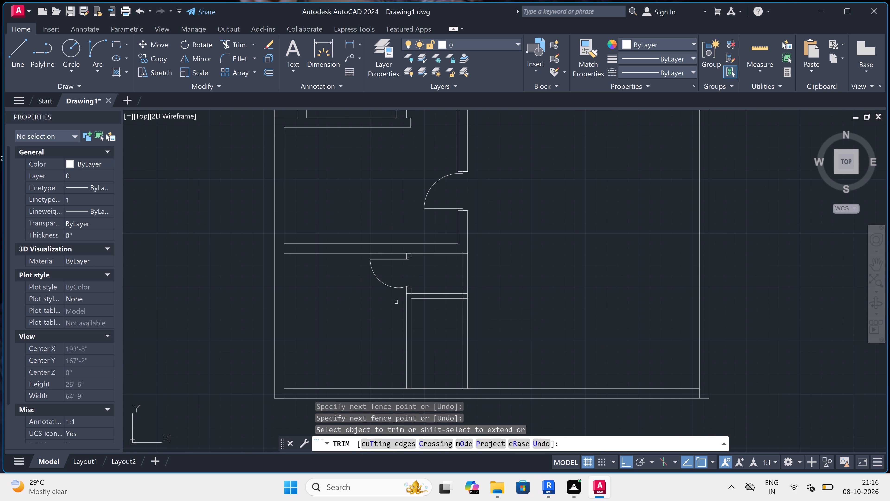
{"action": "left_click", "coordinate": [462, 275]}
{"action": "left_click", "coordinate": [469, 272]}
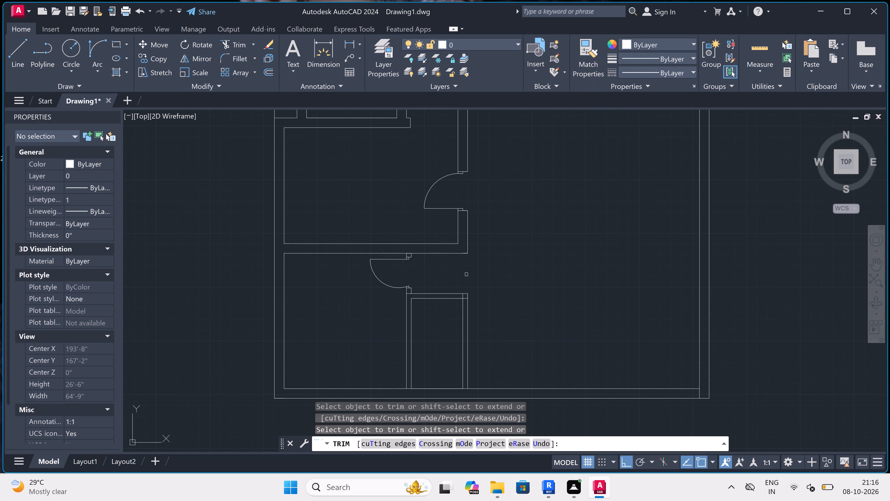
Trim the overlapping wall lines at the enclosure's northeast and northwest corners and where the partition meets the southwest room's north wall.
{"action": "scroll", "coordinate": [463, 293], "scroll_direction": "up", "scroll_amount": 4}
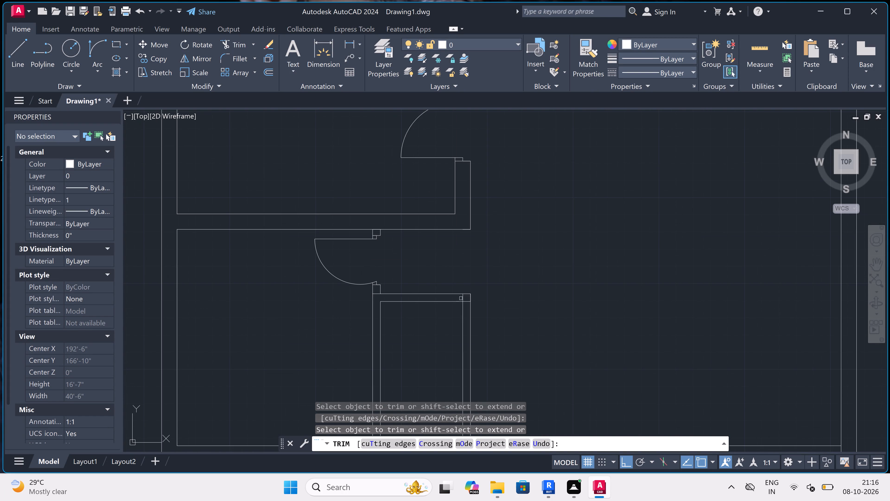
{"action": "scroll", "coordinate": [467, 302], "scroll_direction": "up", "scroll_amount": 2}
{"action": "left_click", "coordinate": [467, 301]}
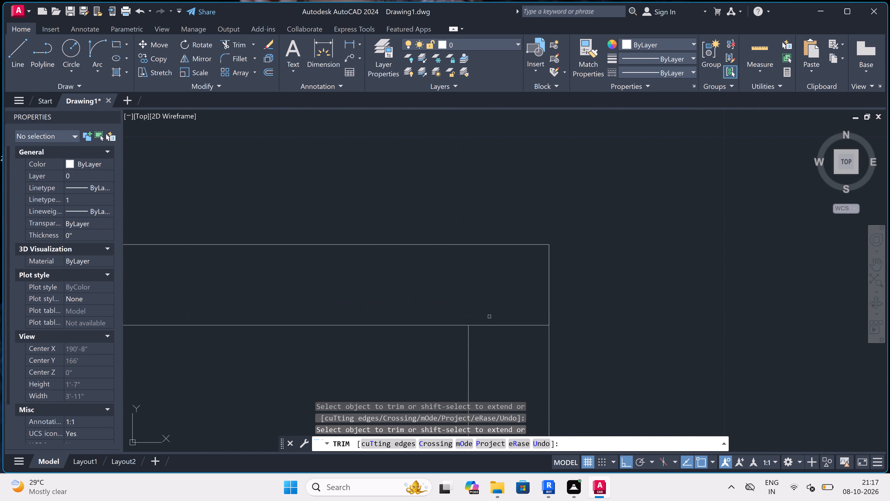
{"action": "left_click", "coordinate": [489, 319]}
{"action": "left_click", "coordinate": [487, 337]}
{"action": "scroll", "coordinate": [483, 304], "scroll_direction": "down", "scroll_amount": 4}
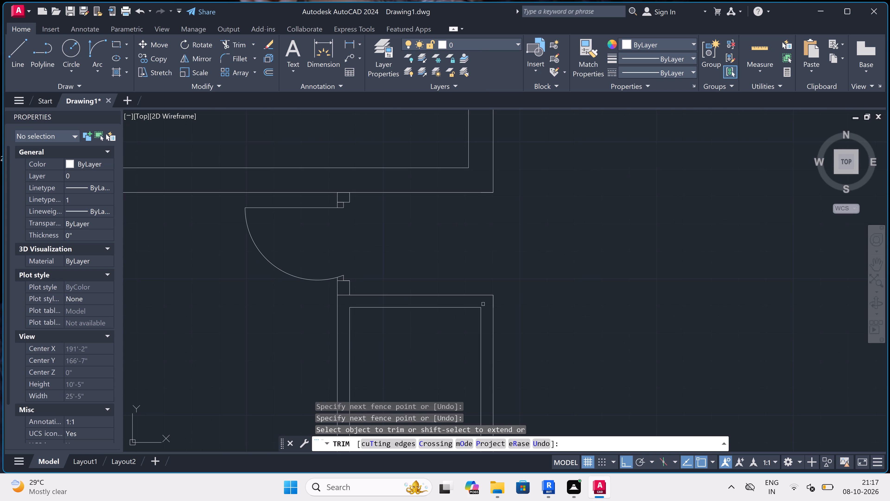
{"action": "scroll", "coordinate": [340, 290], "scroll_direction": "up", "scroll_amount": 3}
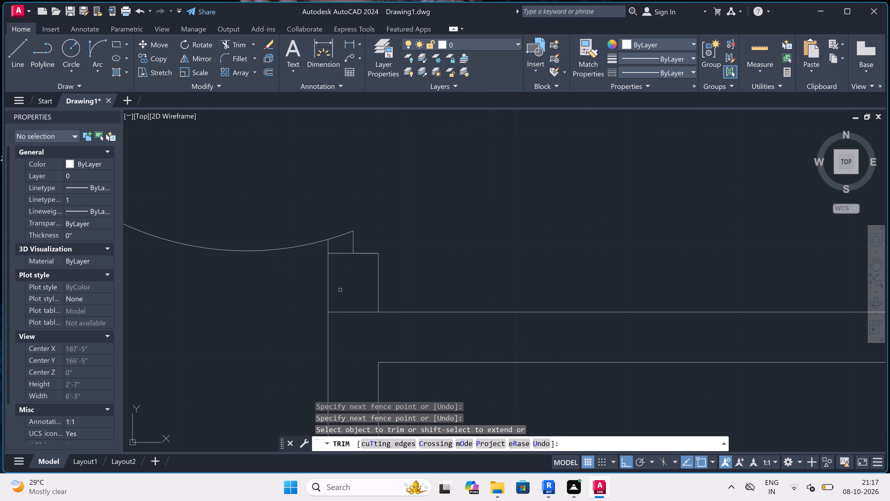
{"action": "left_click", "coordinate": [340, 291]}
{"action": "left_click", "coordinate": [340, 329]}
{"action": "scroll", "coordinate": [340, 329], "scroll_direction": "down", "scroll_amount": 6}
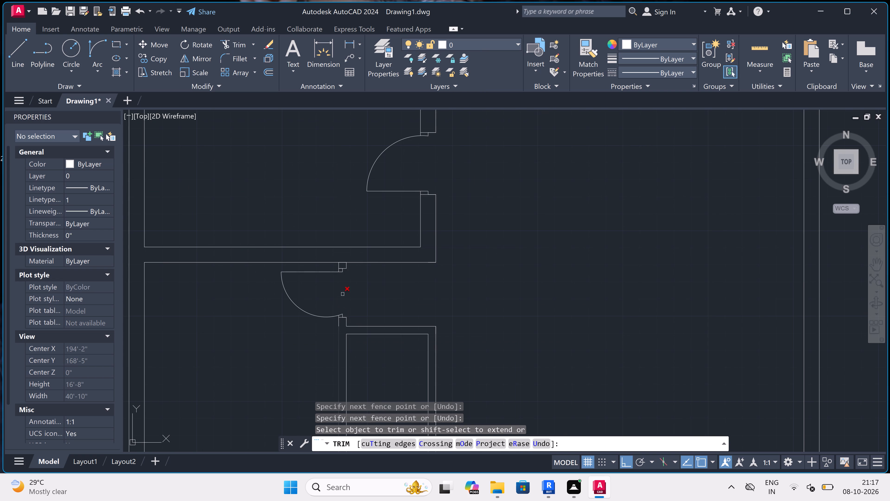
{"action": "scroll", "coordinate": [341, 261], "scroll_direction": "up", "scroll_amount": 4}
{"action": "left_click", "coordinate": [341, 260]}
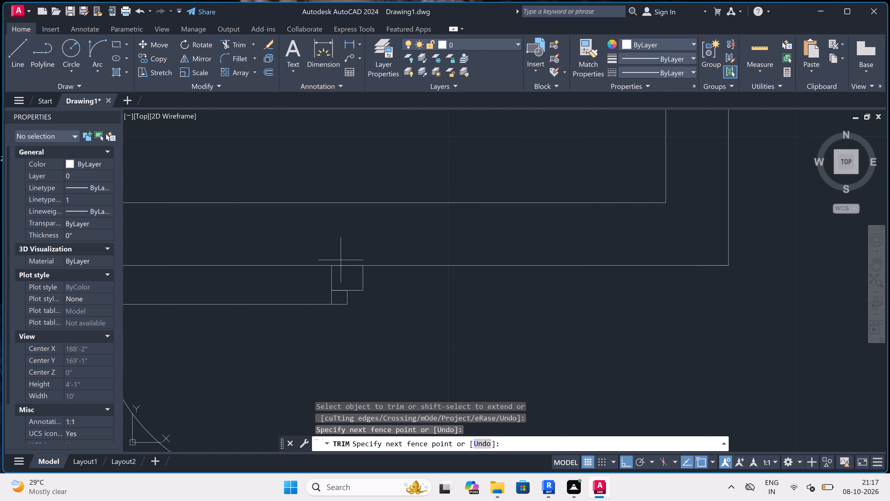
{"action": "left_click", "coordinate": [344, 276]}
{"action": "scroll", "coordinate": [344, 275], "scroll_direction": "down", "scroll_amount": 6}
{"action": "scroll", "coordinate": [357, 292], "scroll_direction": "up", "scroll_amount": 3}
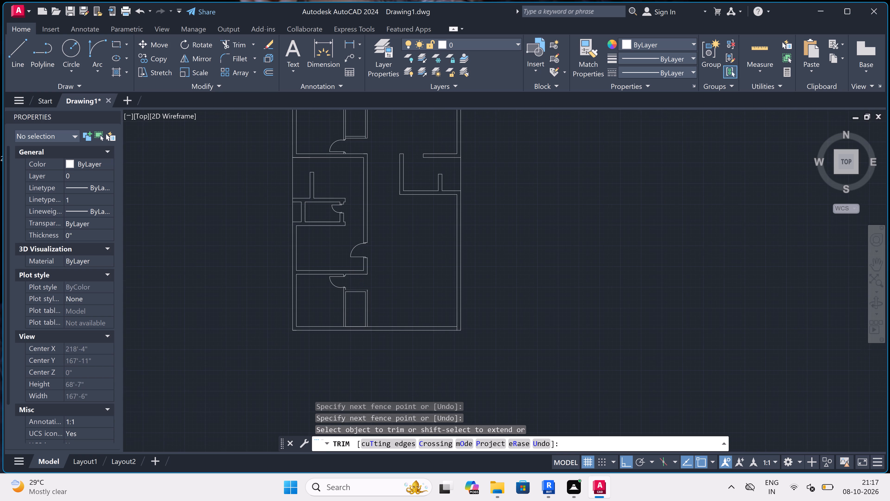
{"action": "scroll", "coordinate": [357, 292], "scroll_direction": "up", "scroll_amount": 1}
{"action": "key", "text": "Escape"}
Draw a jamb line across the enclosure's north wall near its east corner, and from its midpoint a 2" line west and a 2' leaf south.
{"action": "scroll", "coordinate": [407, 277], "scroll_direction": "up", "scroll_amount": 2}
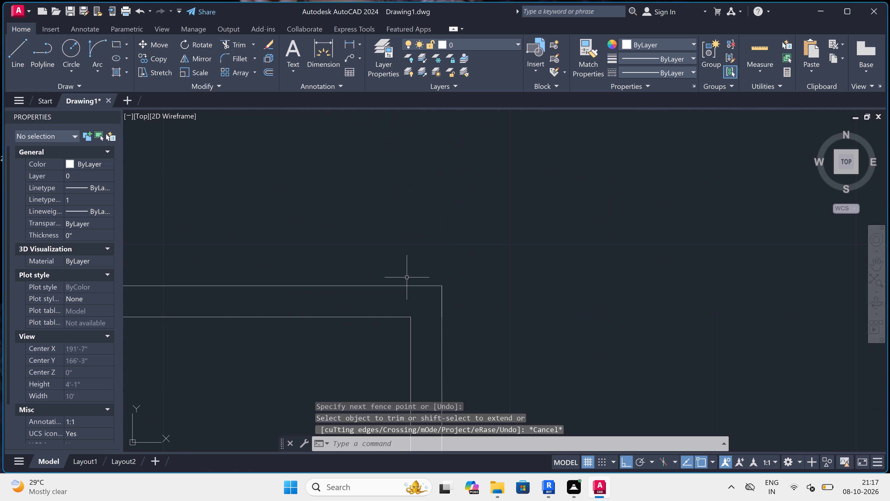
{"action": "type", "text": "l"}
{"action": "key", "text": "space"}
{"action": "scroll", "coordinate": [389, 287], "scroll_direction": "up", "scroll_amount": 1}
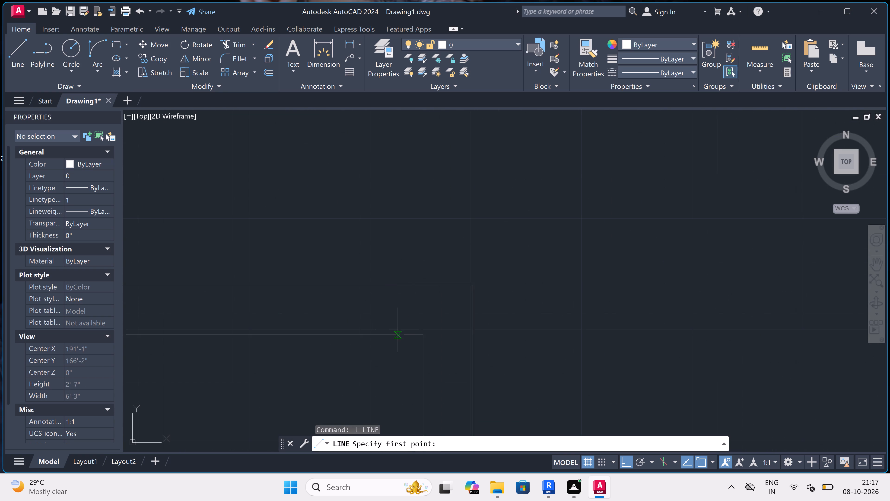
{"action": "left_click", "coordinate": [400, 334]}
{"action": "left_click", "coordinate": [400, 286]}
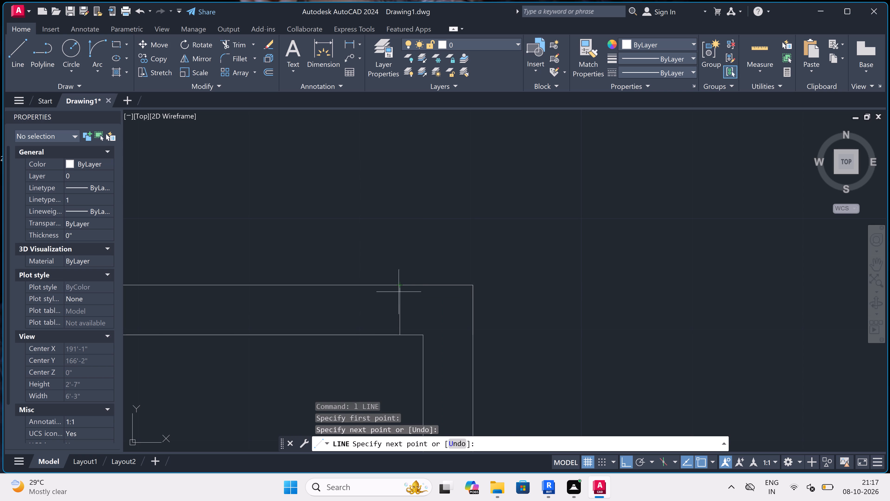
{"action": "left_click", "coordinate": [397, 311]}
{"action": "type", "text": "2\""}
{"action": "key", "text": "space"}
{"action": "type", "text": "2'"}
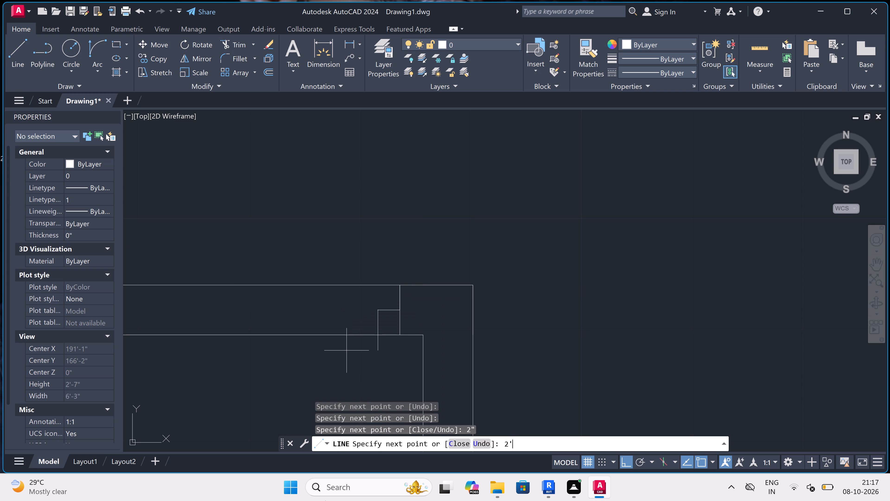
{"action": "key", "text": "space"}
{"action": "key", "text": "Escape"}
{"action": "scroll", "coordinate": [334, 445], "scroll_direction": "down", "scroll_amount": 4}
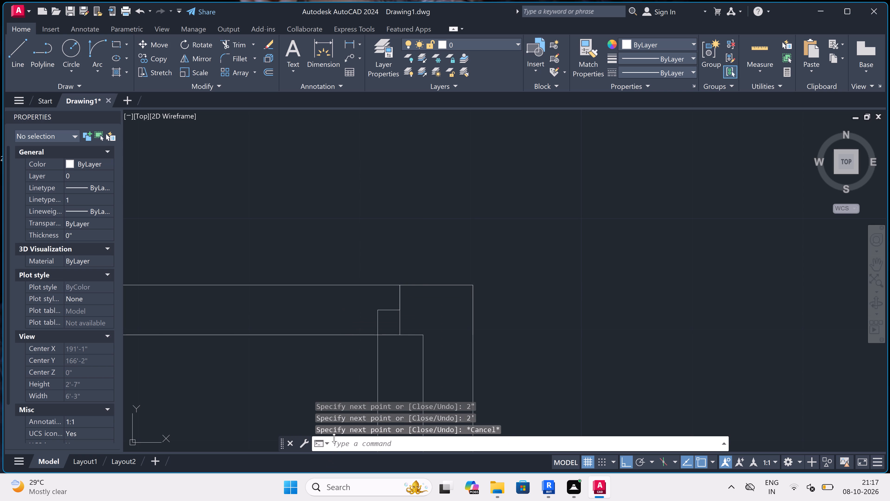
Draw a jamb line across the enclosure's north wall at mid-length, with a 2" line running east from its midpoint.
{"action": "scroll", "coordinate": [334, 438], "scroll_direction": "down", "scroll_amount": 2}
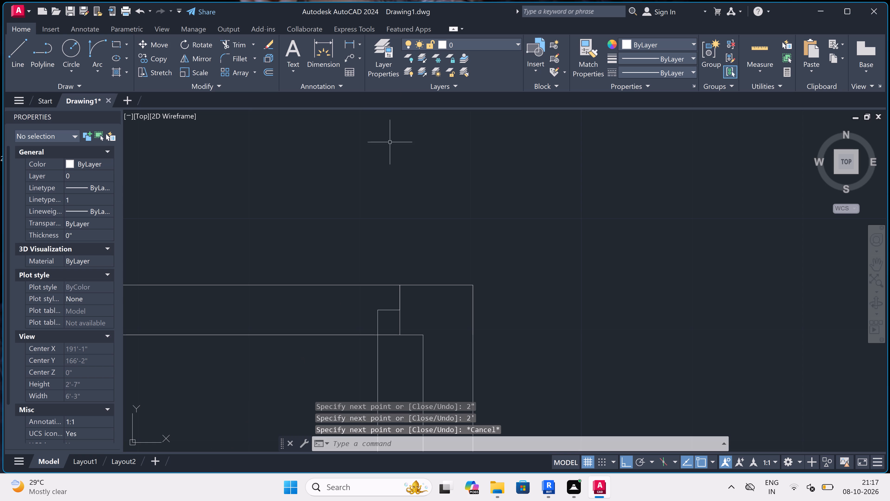
{"action": "scroll", "coordinate": [383, 219], "scroll_direction": "down", "scroll_amount": 4}
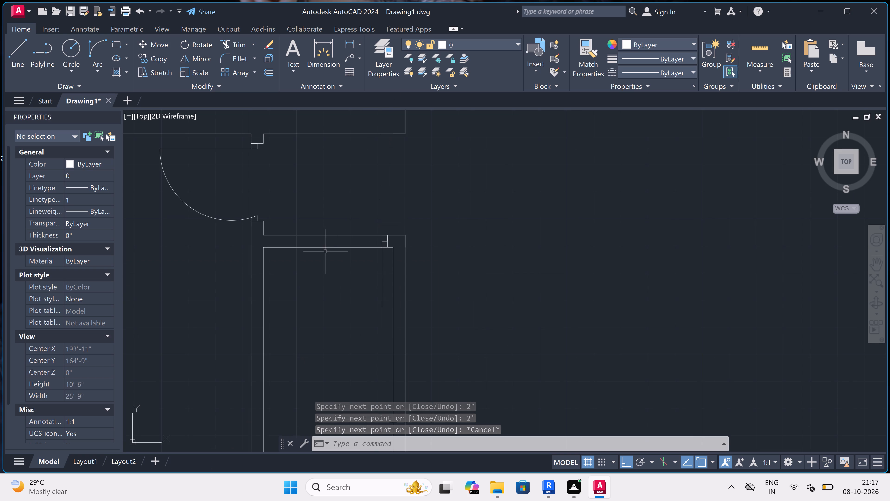
{"action": "scroll", "coordinate": [316, 258], "scroll_direction": "up", "scroll_amount": 1}
{"action": "key", "text": "space"}
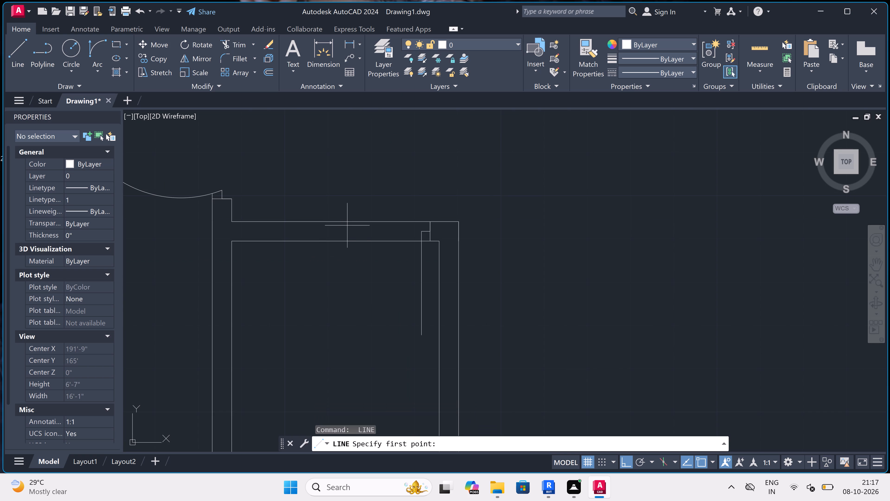
{"action": "left_click", "coordinate": [338, 240]}
{"action": "left_click", "coordinate": [337, 220]}
{"action": "left_click", "coordinate": [336, 229]}
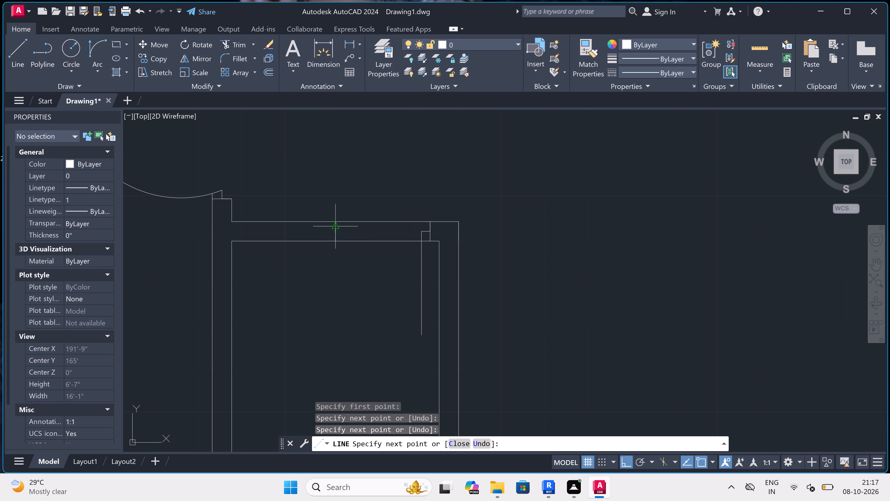
{"action": "type", "text": "2\""}
{"action": "key", "text": "space"}
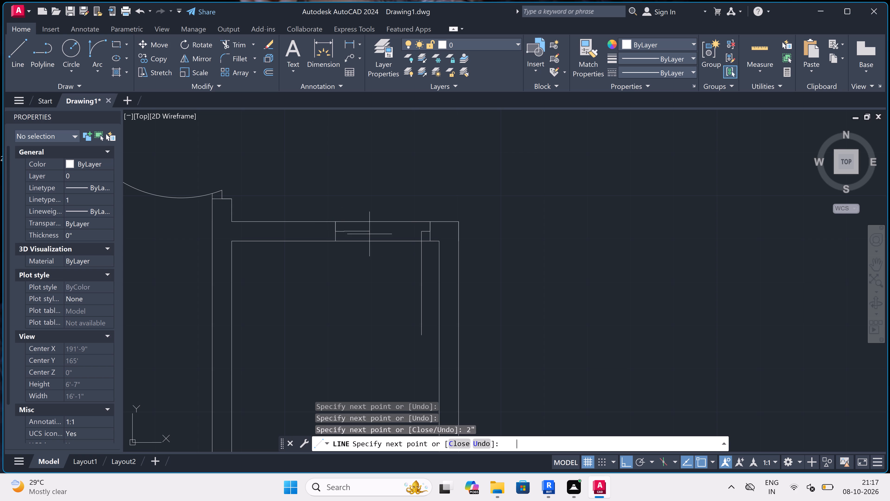
{"action": "key", "text": "Escape"}
Draw the enclosure door's swing arc from the south end of the 2' leaf to the tip of the western jamb's 2" line.
{"action": "left_click", "coordinate": [98, 45]}
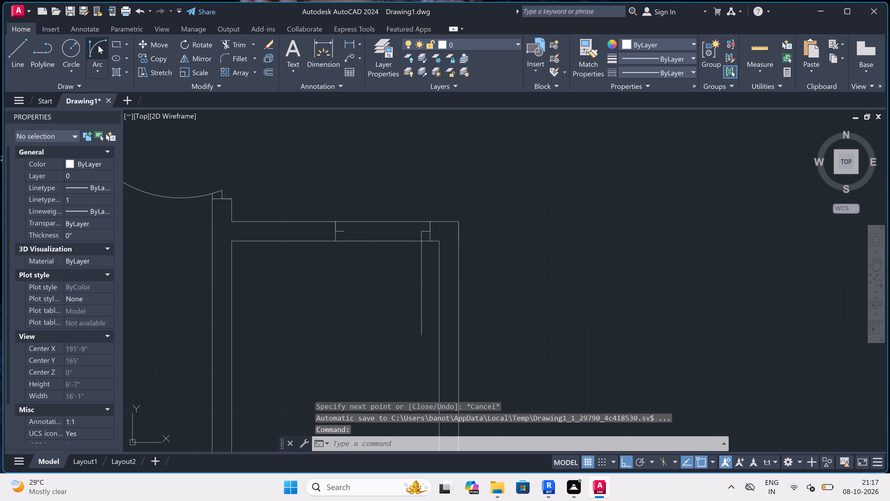
{"action": "left_click", "coordinate": [419, 337]}
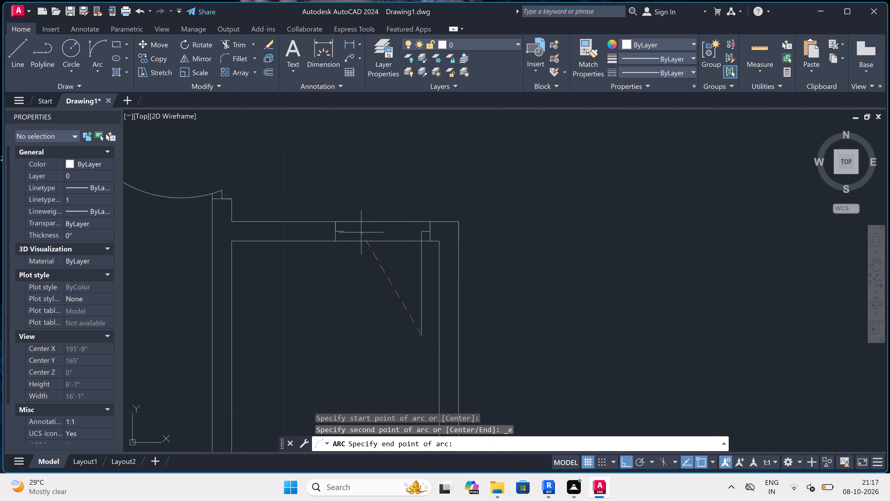
{"action": "left_click", "coordinate": [343, 230]}
{"action": "left_click", "coordinate": [264, 297]}
Trim the enclosure's north wall lines between the two jambs to open the doorway.
{"action": "type", "text": "tr"}
{"action": "key", "text": "space"}
{"action": "left_click", "coordinate": [361, 197]}
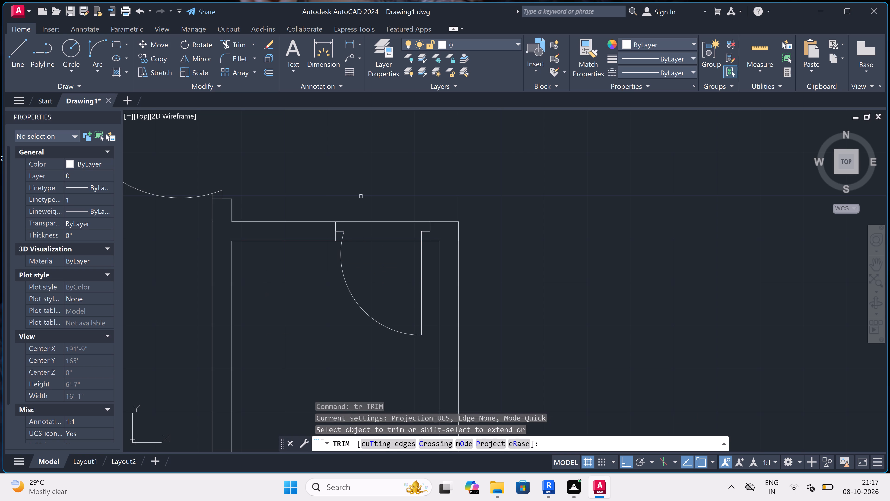
{"action": "left_click", "coordinate": [388, 276]}
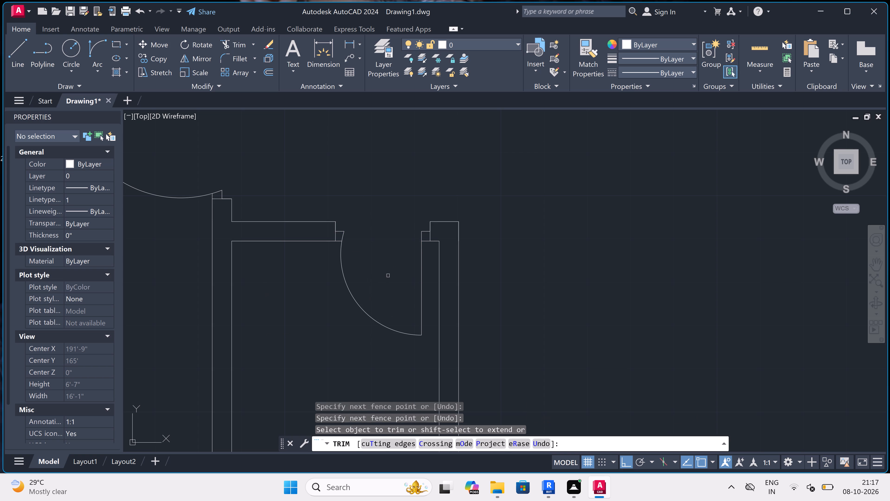
{"action": "scroll", "coordinate": [403, 243], "scroll_direction": "down", "scroll_amount": 4}
{"action": "key", "text": "Escape"}
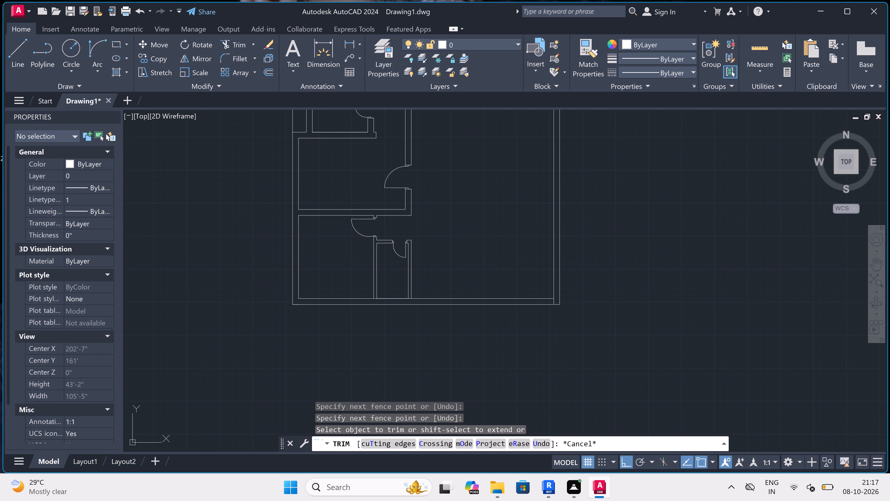
Draw a line from the southwest outer corner of the east-side upper room straight south to the south wall's inner face.
{"action": "scroll", "coordinate": [403, 243], "scroll_direction": "down", "scroll_amount": 3}
{"action": "scroll", "coordinate": [415, 204], "scroll_direction": "up", "scroll_amount": 3}
{"action": "scroll", "coordinate": [415, 204], "scroll_direction": "down", "scroll_amount": 1}
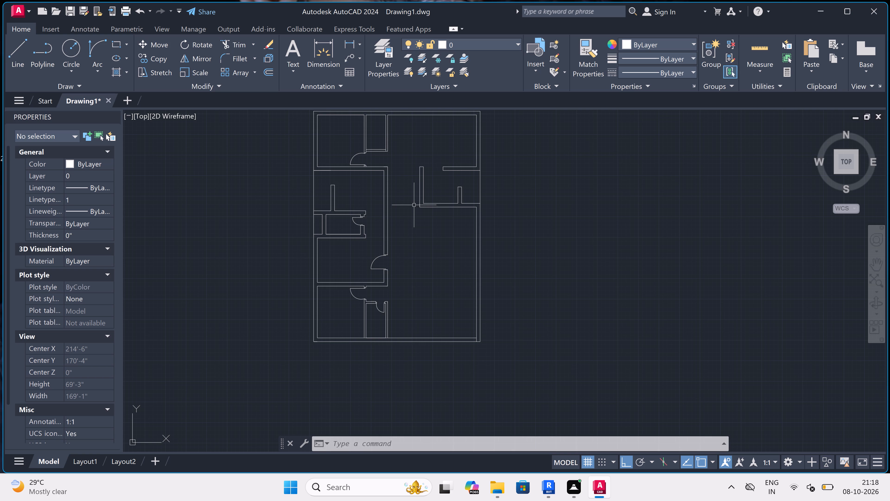
{"action": "key", "text": "l"}
{"action": "key", "text": "space"}
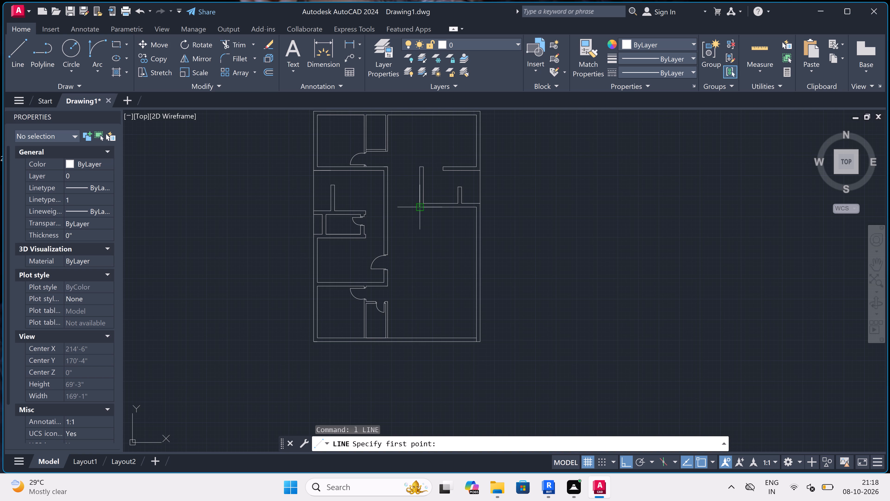
{"action": "left_click", "coordinate": [420, 205]}
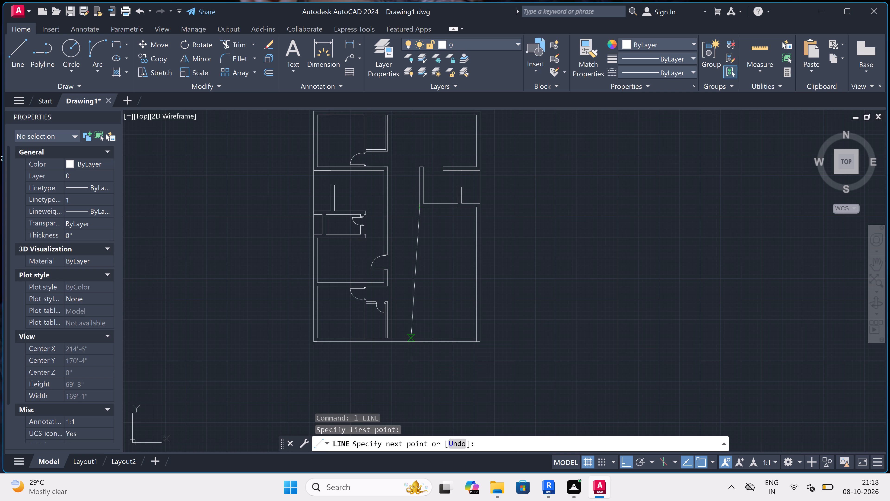
{"action": "scroll", "coordinate": [413, 337], "scroll_direction": "up", "scroll_amount": 2}
{"action": "scroll", "coordinate": [423, 344], "scroll_direction": "down", "scroll_amount": 1}
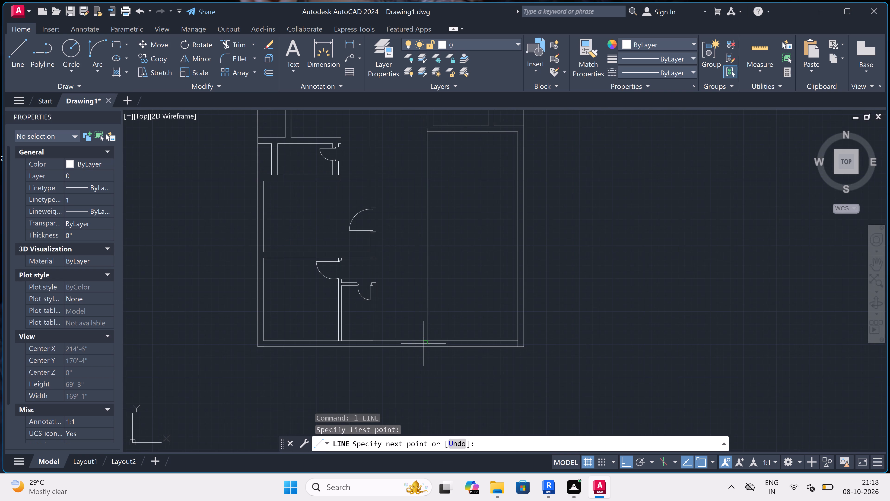
{"action": "scroll", "coordinate": [424, 338], "scroll_direction": "up", "scroll_amount": 3}
{"action": "left_click", "coordinate": [434, 347]}
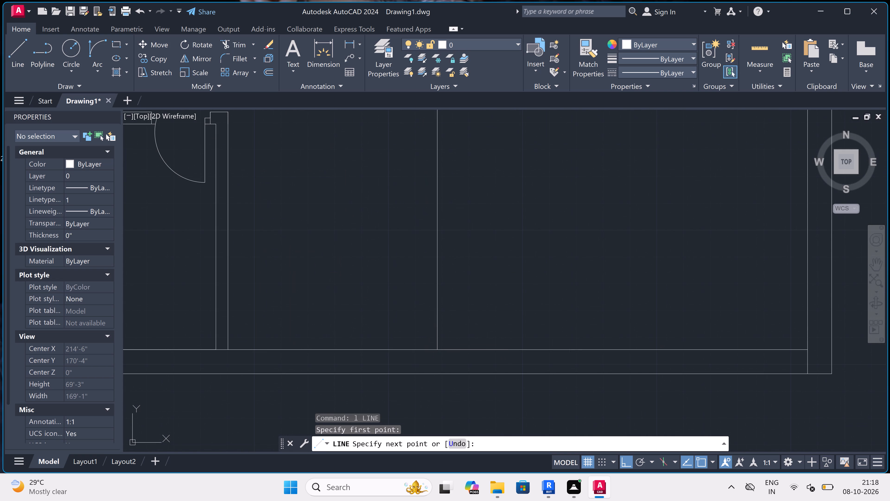
Continue the line 9" east along the south wall and north to the upper room's south wall, forming a 9" wall.
{"action": "key", "text": "9"}
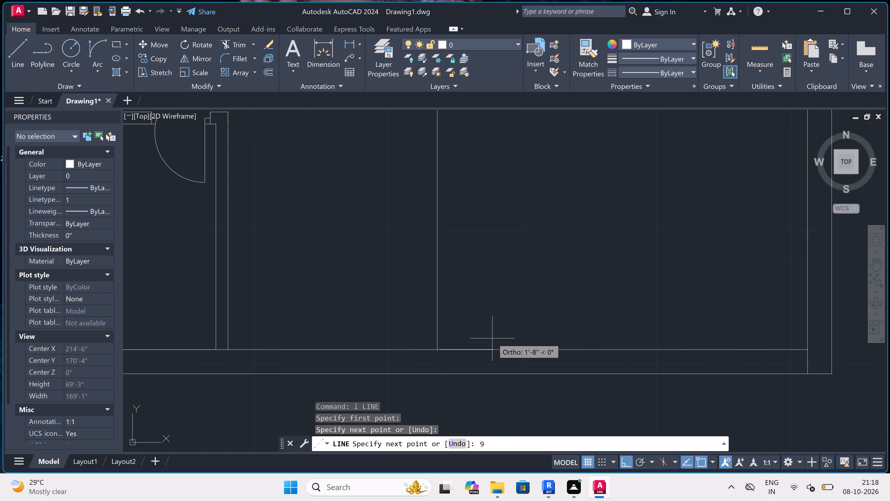
{"action": "key", "text": "shift+quotedbl"}
{"action": "key", "text": "space"}
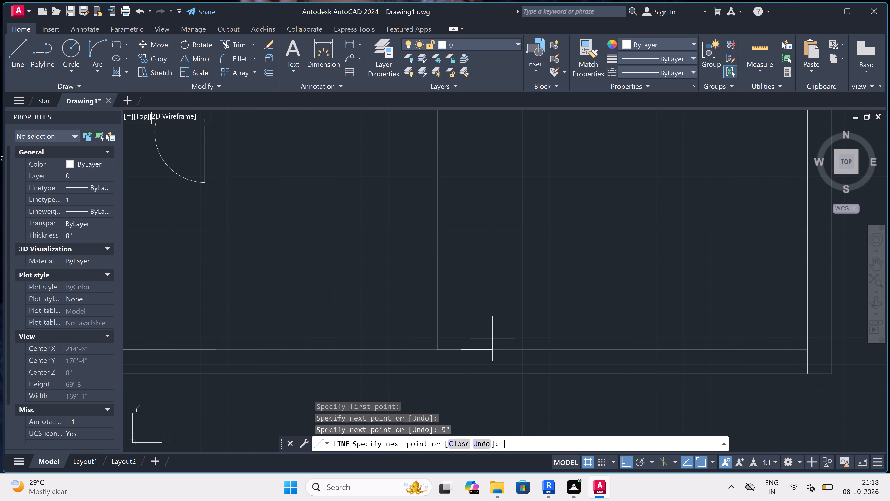
{"action": "scroll", "coordinate": [492, 338], "scroll_direction": "down", "scroll_amount": 5}
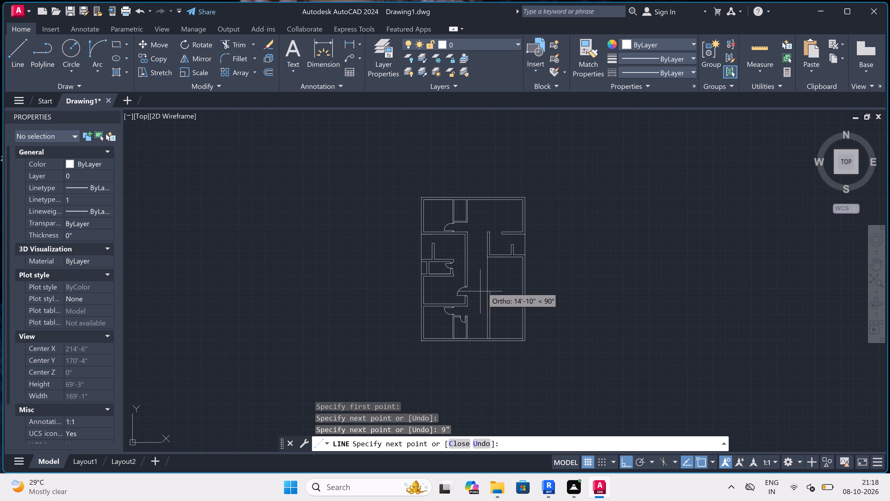
{"action": "scroll", "coordinate": [488, 275], "scroll_direction": "up", "scroll_amount": 2}
{"action": "scroll", "coordinate": [493, 229], "scroll_direction": "up", "scroll_amount": 3}
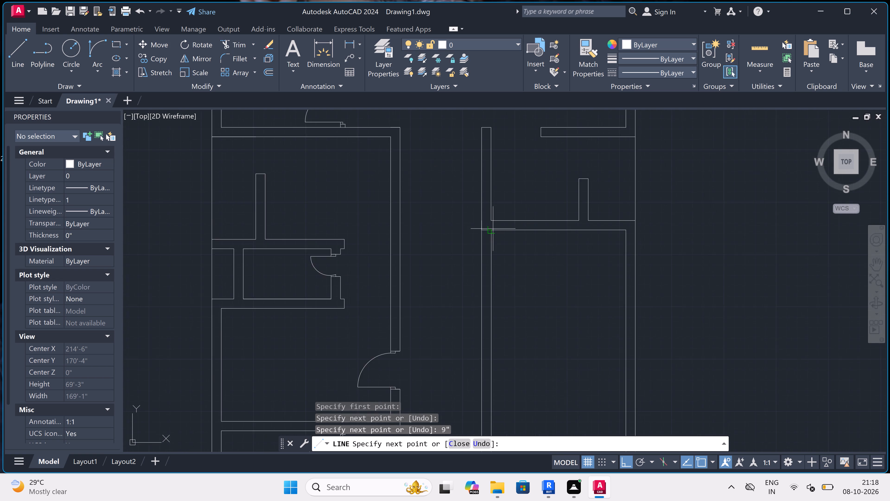
{"action": "left_click", "coordinate": [487, 230]}
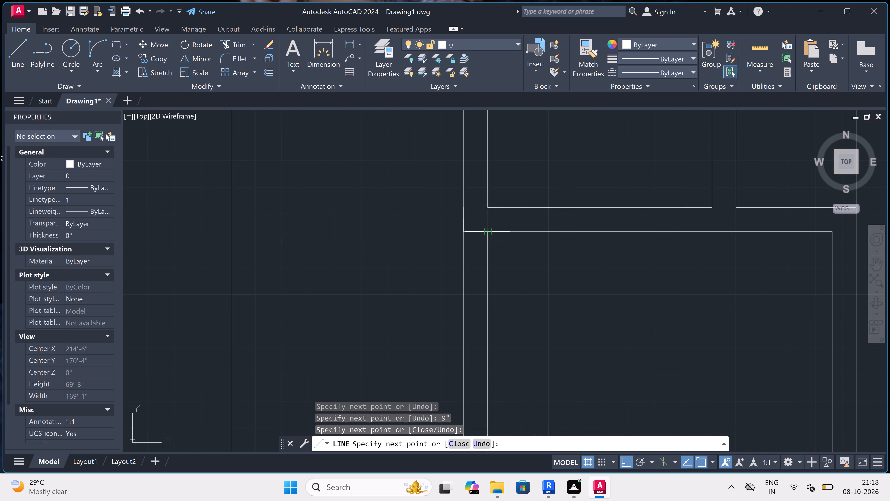
{"action": "key", "text": "Escape"}
From the plan's inner southeast corner, draw lines 10'6" north, about 7'4" west, 9" north, and east to the east wall's outer face.
{"action": "scroll", "coordinate": [486, 229], "scroll_direction": "down", "scroll_amount": 5}
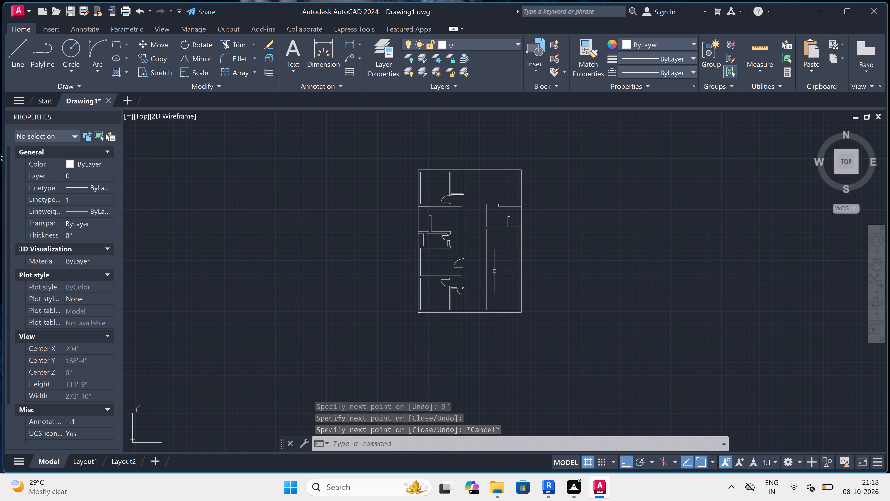
{"action": "key", "text": "l"}
{"action": "key", "text": "space"}
{"action": "scroll", "coordinate": [507, 293], "scroll_direction": "up", "scroll_amount": 3}
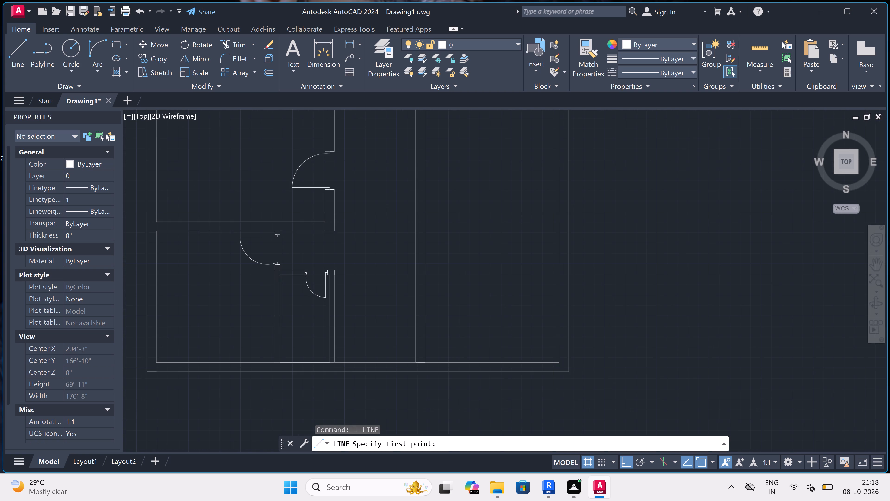
{"action": "left_click", "coordinate": [558, 360]}
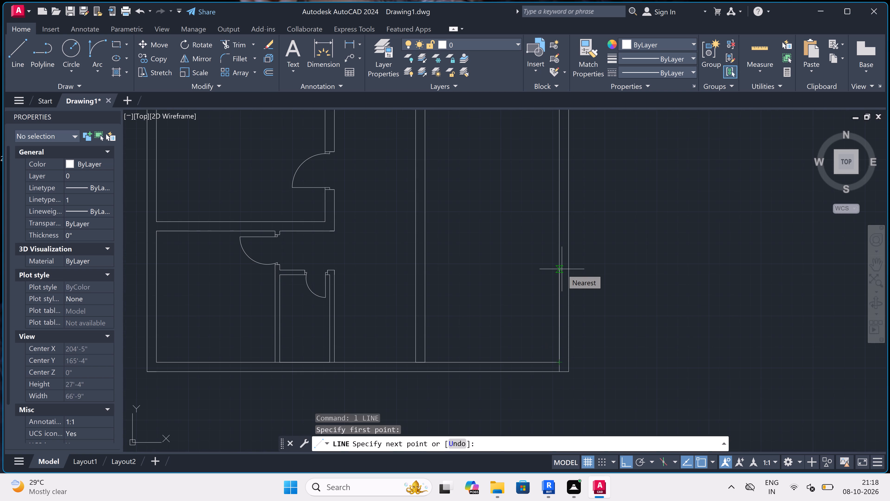
{"action": "key", "text": "1"}
{"action": "type", "text": "0'"}
{"action": "type", "text": "6\""}
{"action": "key", "text": "space"}
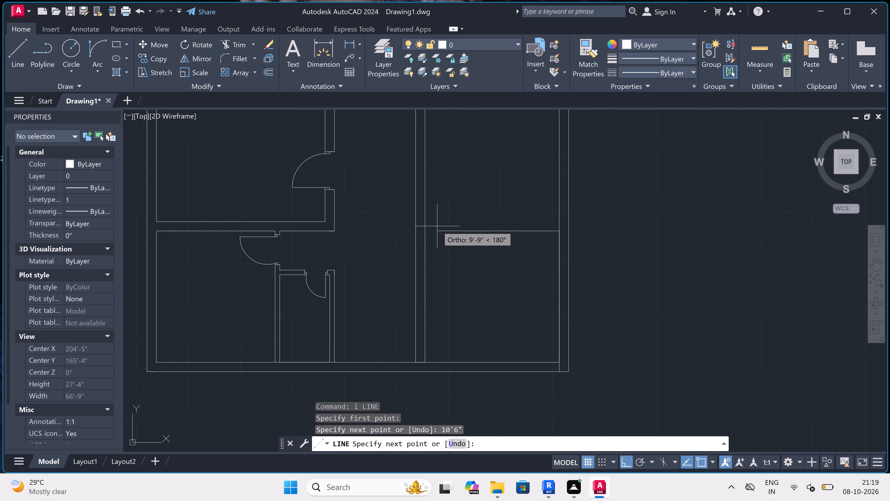
{"action": "left_click", "coordinate": [467, 230]}
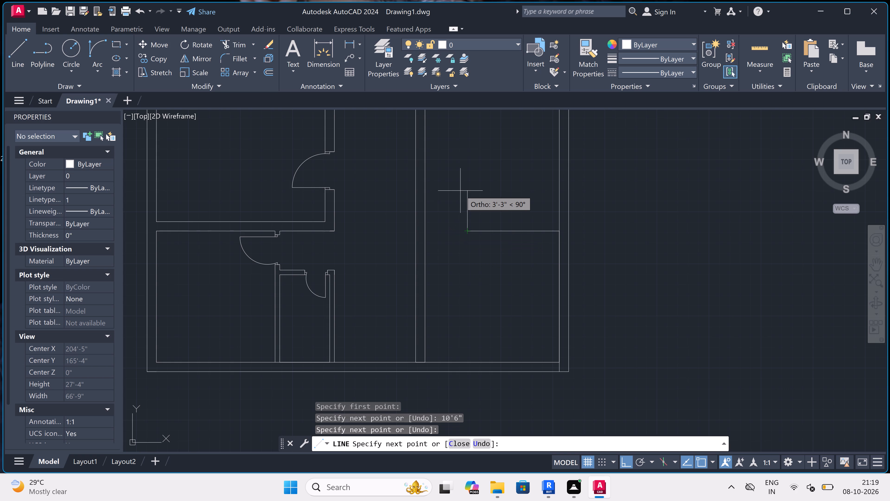
{"action": "scroll", "coordinate": [460, 191], "scroll_direction": "up", "scroll_amount": 1}
{"action": "type", "text": "9\""}
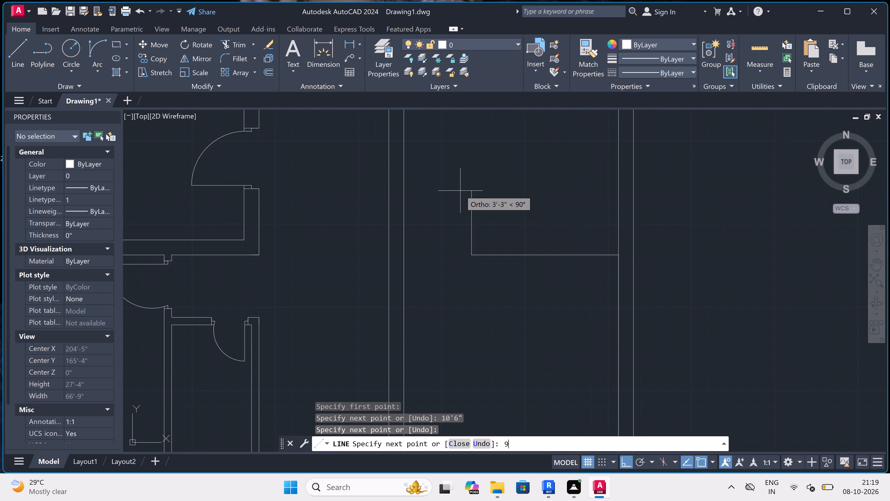
{"action": "key", "text": "space"}
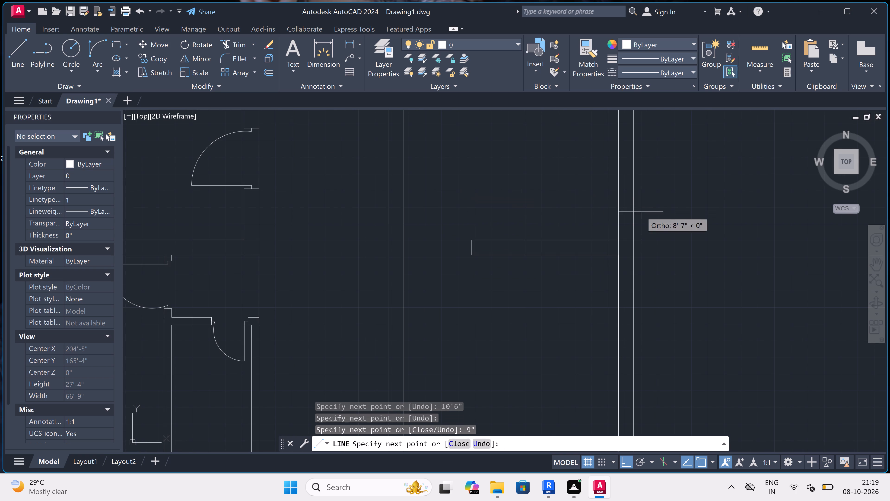
{"action": "scroll", "coordinate": [634, 227], "scroll_direction": "up", "scroll_amount": 1}
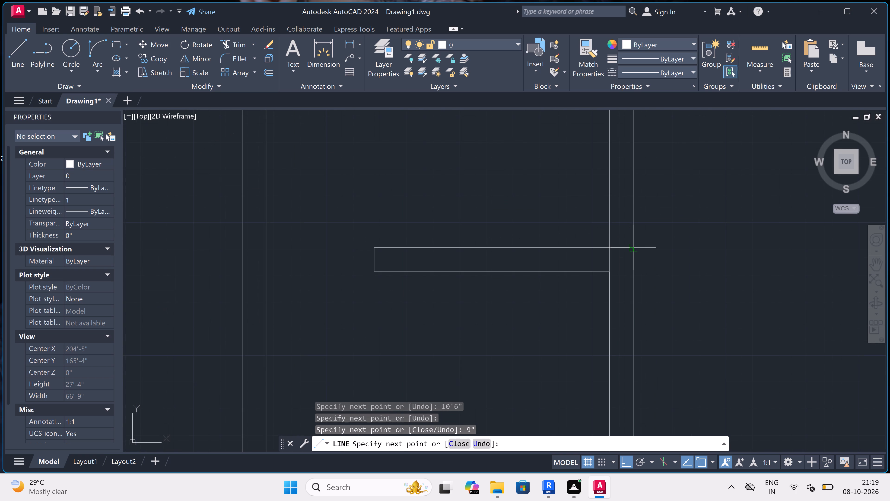
{"action": "left_click", "coordinate": [634, 245]}
{"action": "key", "text": "Escape"}
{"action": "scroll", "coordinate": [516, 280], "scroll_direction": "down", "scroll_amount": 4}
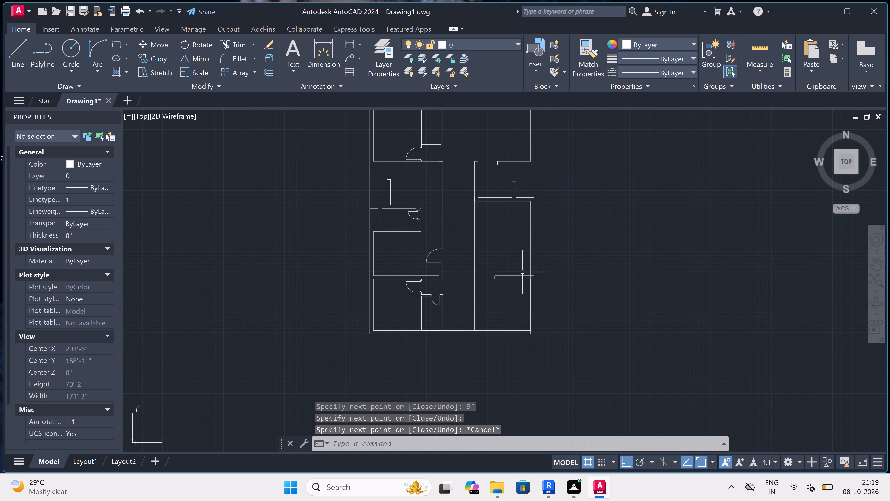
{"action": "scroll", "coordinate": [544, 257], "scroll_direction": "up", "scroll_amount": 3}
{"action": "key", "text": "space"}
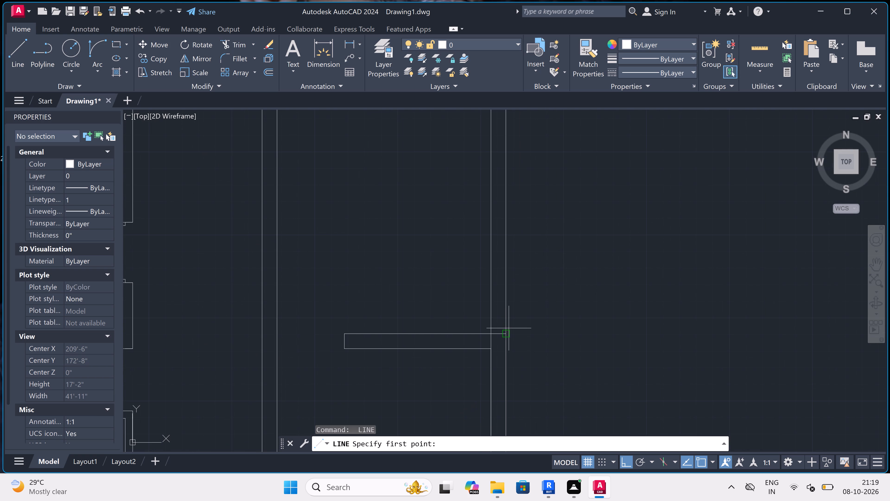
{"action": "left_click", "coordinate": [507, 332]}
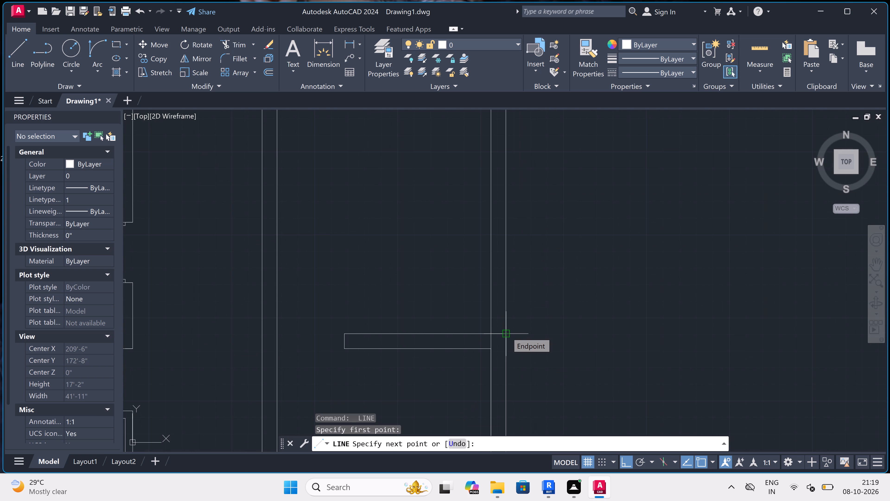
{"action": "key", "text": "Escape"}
From the new wall stub's north line at the east wall's inner face, draw lines 3' west, 6'8" north, 9" west and about 4'8" south.
{"action": "key", "text": "space"}
{"action": "left_click", "coordinate": [493, 332]}
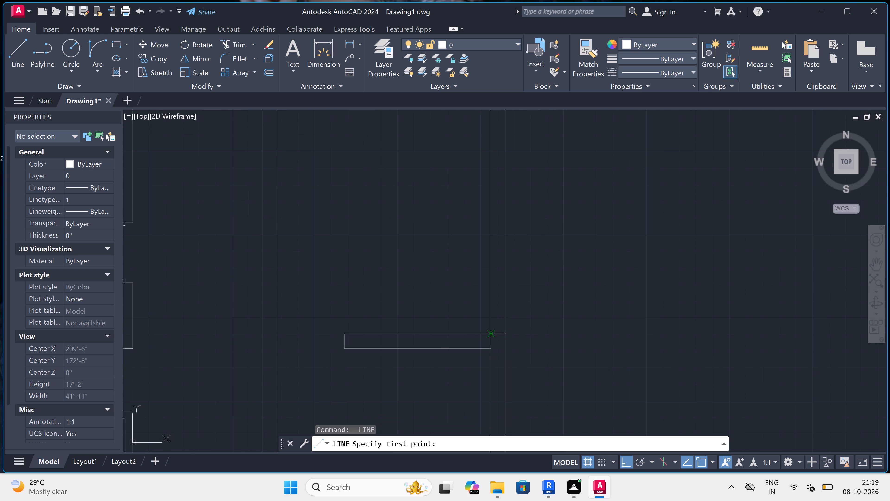
{"action": "type", "text": "3'"}
{"action": "key", "text": "space"}
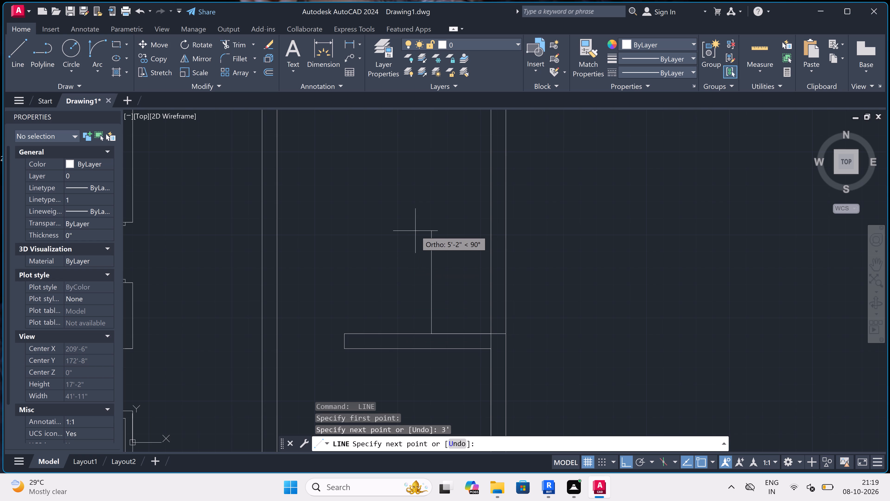
{"action": "type", "text": "6'8"}
{"action": "key", "text": "shift+quotedbl"}
{"action": "key", "text": "space"}
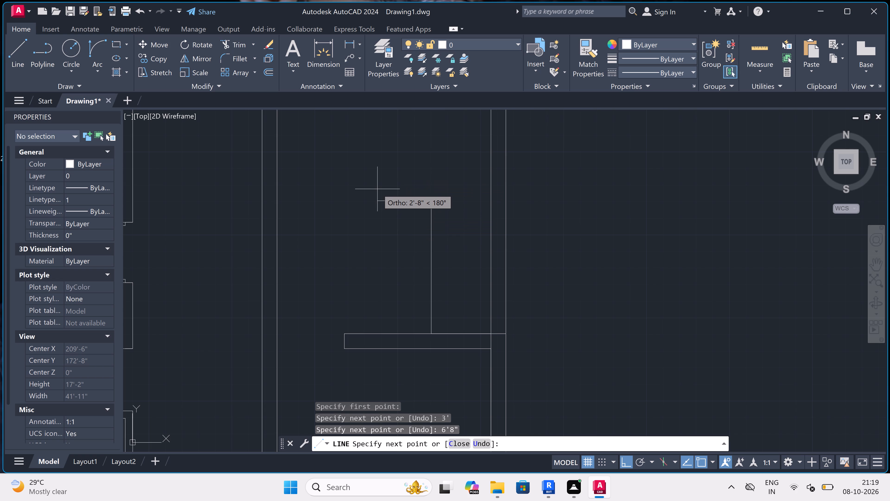
{"action": "type", "text": "9\""}
{"action": "key", "text": "space"}
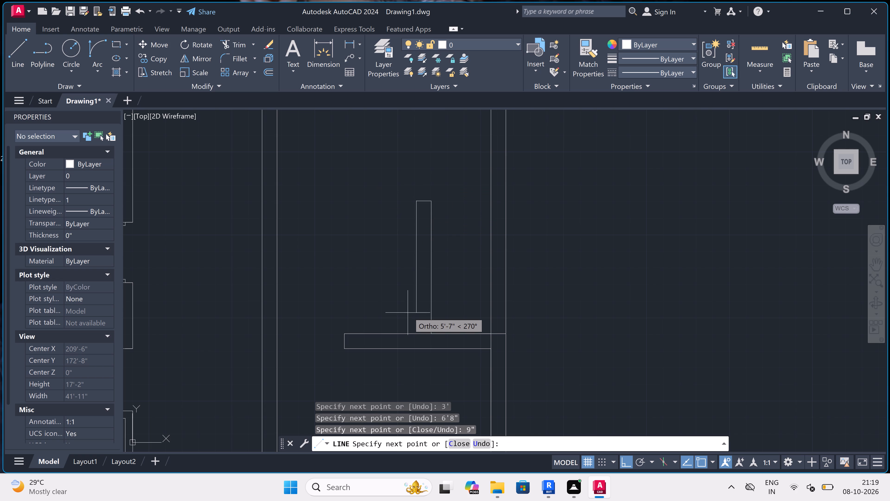
{"action": "left_click", "coordinate": [416, 293]}
{"action": "key", "text": "Escape"}
From the vertical stub's northeast corner, draw lines east to the east wall's outer face, 9" north, and about 4'6" west.
{"action": "key", "text": "space"}
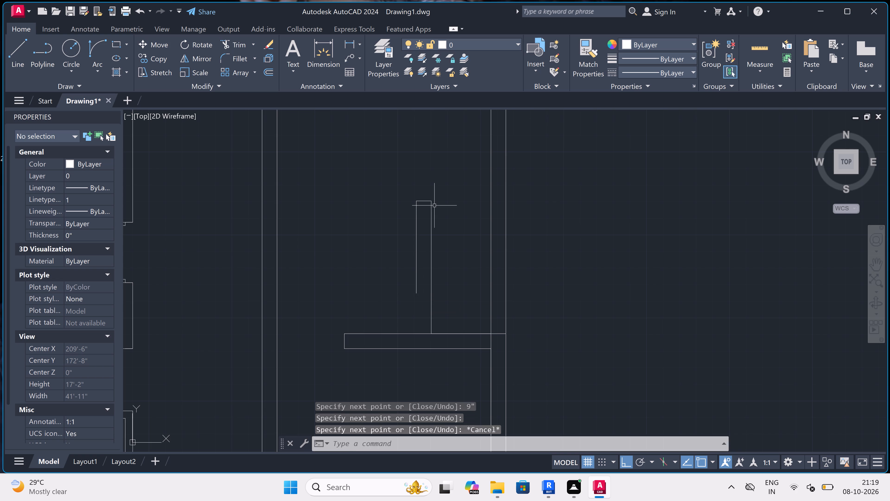
{"action": "left_click", "coordinate": [432, 202]}
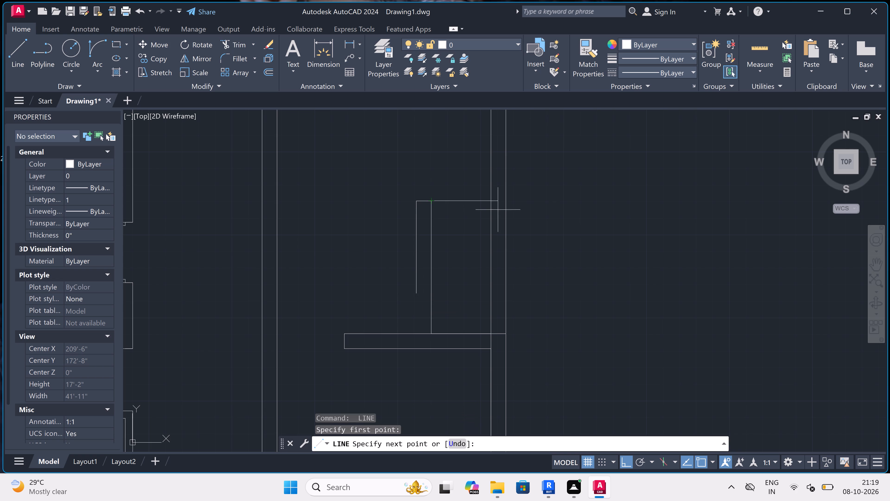
{"action": "left_click", "coordinate": [505, 203]}
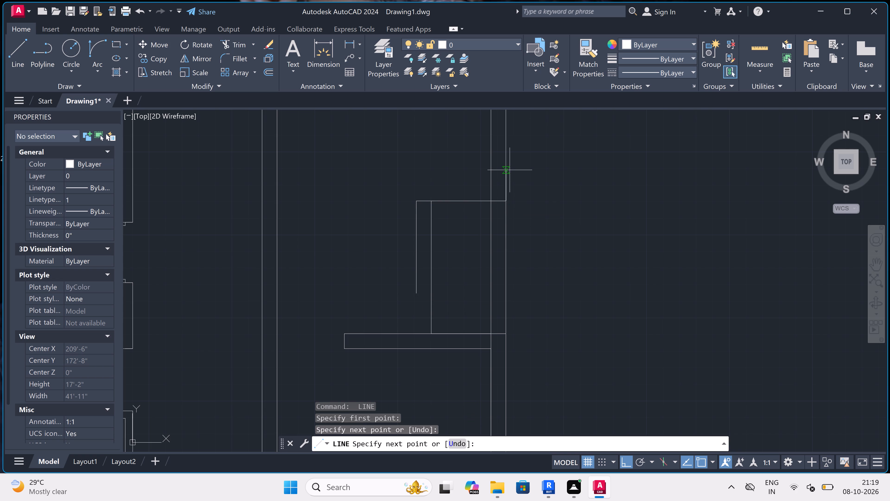
{"action": "type", "text": "9\""}
{"action": "key", "text": "space"}
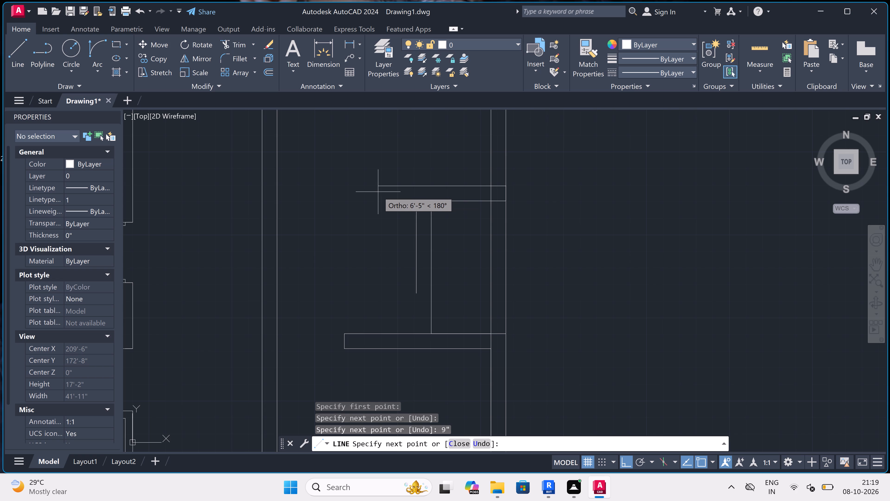
{"action": "scroll", "coordinate": [378, 192], "scroll_direction": "up", "scroll_amount": 1}
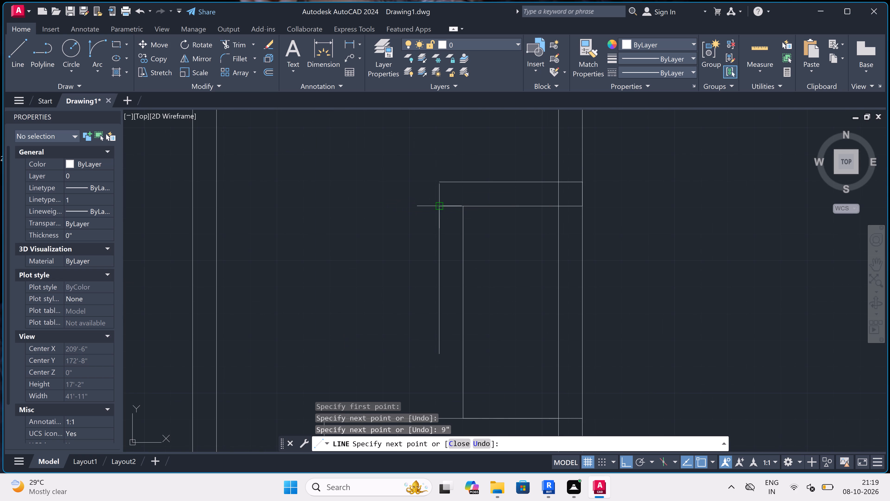
{"action": "left_click", "coordinate": [440, 181]}
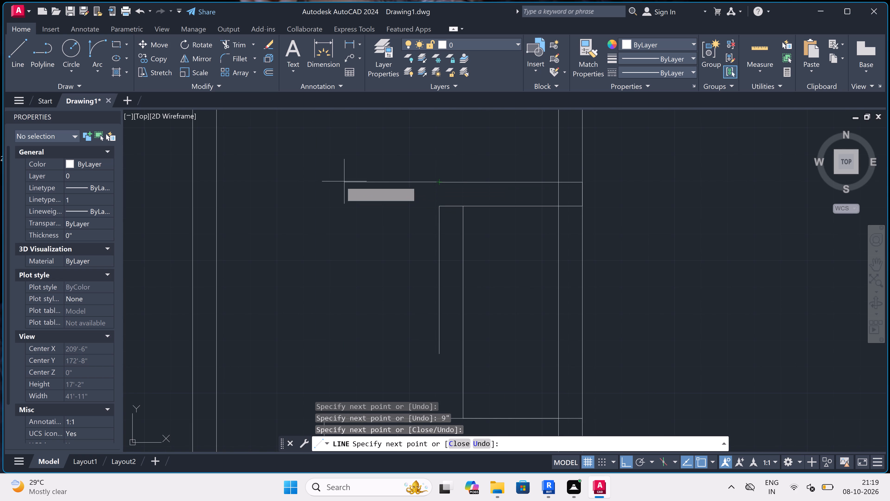
Continue the line 6'2" west, and on to the west face of the southeast rooms' west wall.
{"action": "type", "text": "6'"}
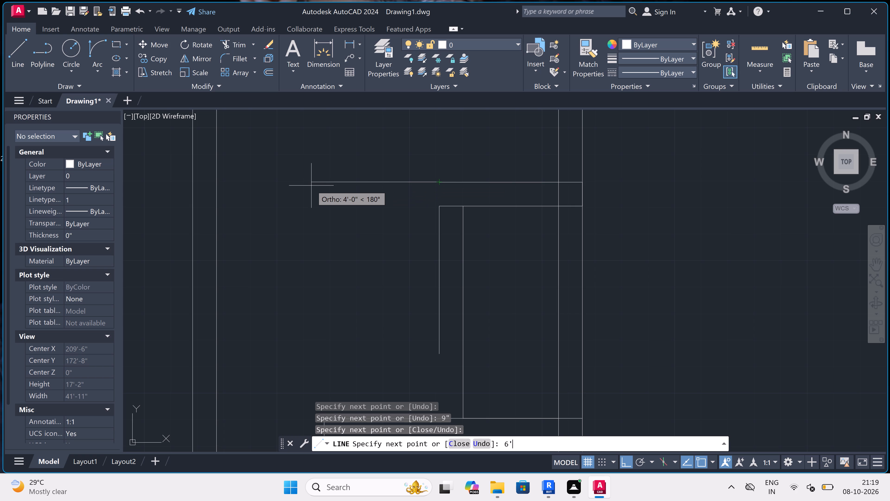
{"action": "type", "text": "2\""}
{"action": "key", "text": "space"}
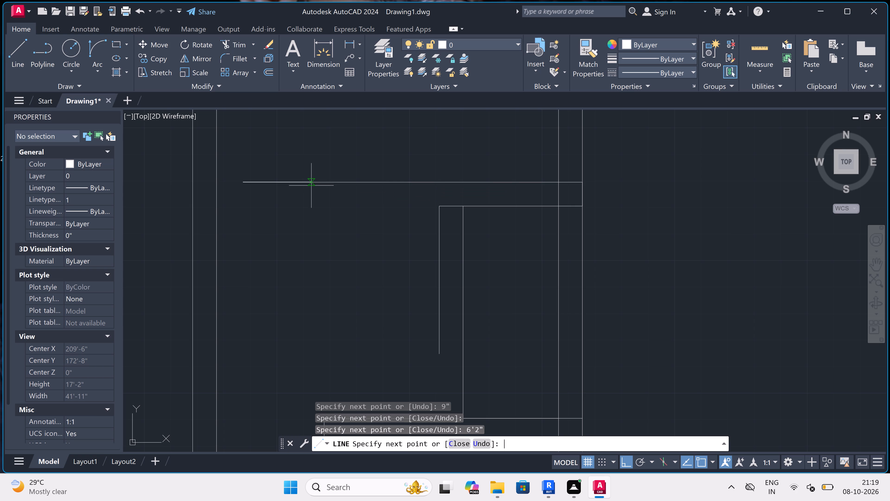
{"action": "scroll", "coordinate": [311, 186], "scroll_direction": "down", "scroll_amount": 3}
{"action": "scroll", "coordinate": [273, 216], "scroll_direction": "down", "scroll_amount": 1}
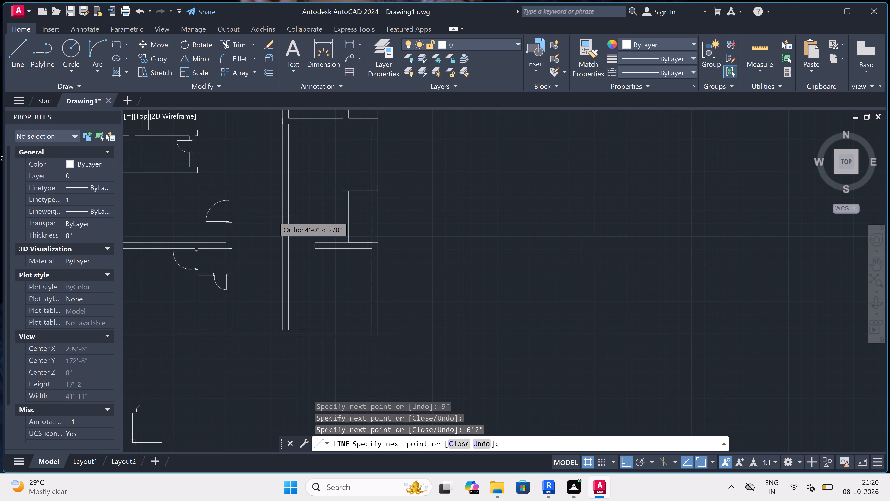
{"action": "scroll", "coordinate": [273, 216], "scroll_direction": "down", "scroll_amount": 1}
{"action": "scroll", "coordinate": [276, 196], "scroll_direction": "up", "scroll_amount": 3}
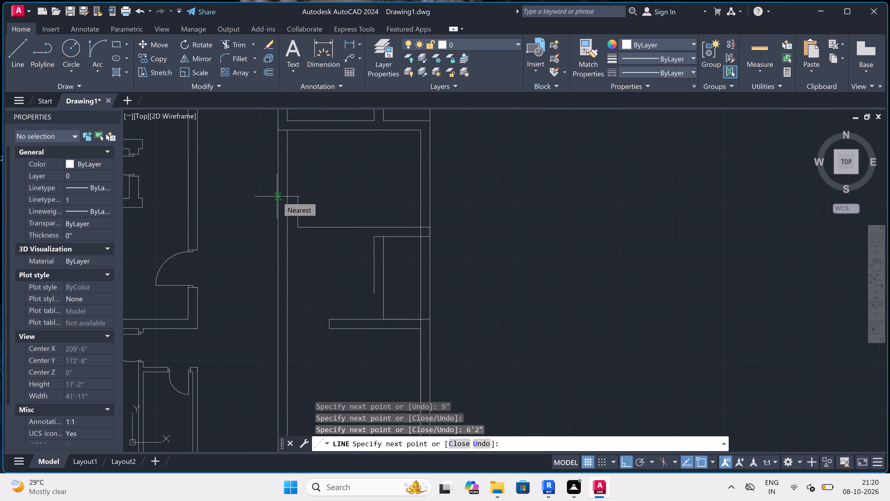
{"action": "scroll", "coordinate": [277, 196], "scroll_direction": "up", "scroll_amount": 1}
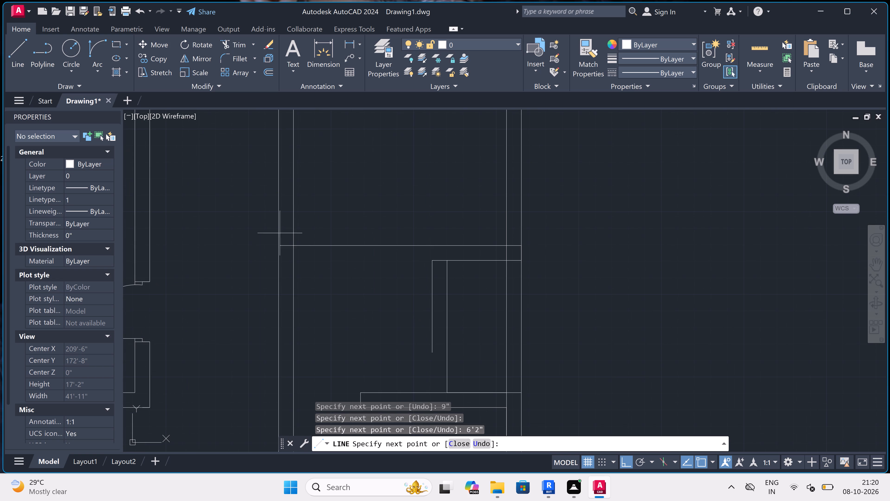
{"action": "left_click", "coordinate": [281, 245]}
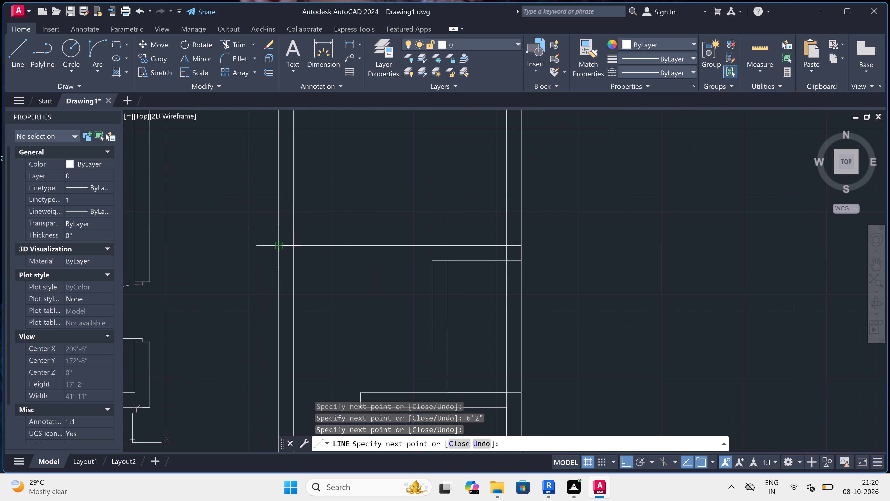
{"action": "key", "text": "Escape"}
Draw the new wall's south line from the stub's northwest corner west to the west wall's inner face.
{"action": "scroll", "coordinate": [330, 237], "scroll_direction": "down", "scroll_amount": 2}
{"action": "scroll", "coordinate": [319, 276], "scroll_direction": "up", "scroll_amount": 2}
{"action": "key", "text": "space"}
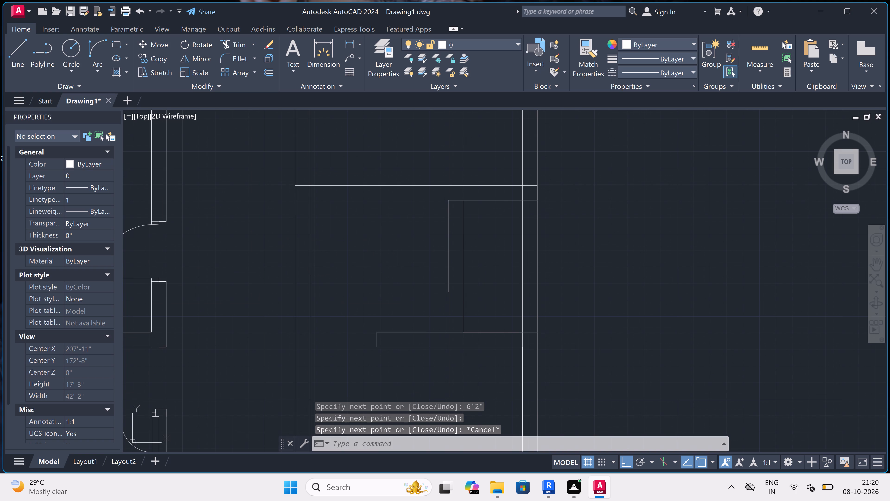
{"action": "left_click", "coordinate": [449, 202]}
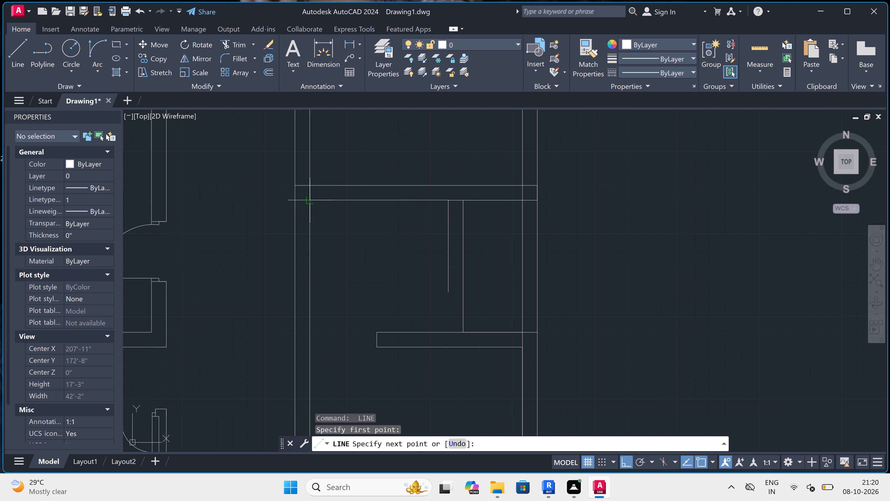
{"action": "left_click", "coordinate": [312, 201]}
{"action": "key", "text": "Escape"}
Draw a line from the lower wall stub's southwest corner west to the west wall's outer face.
{"action": "key", "text": "space"}
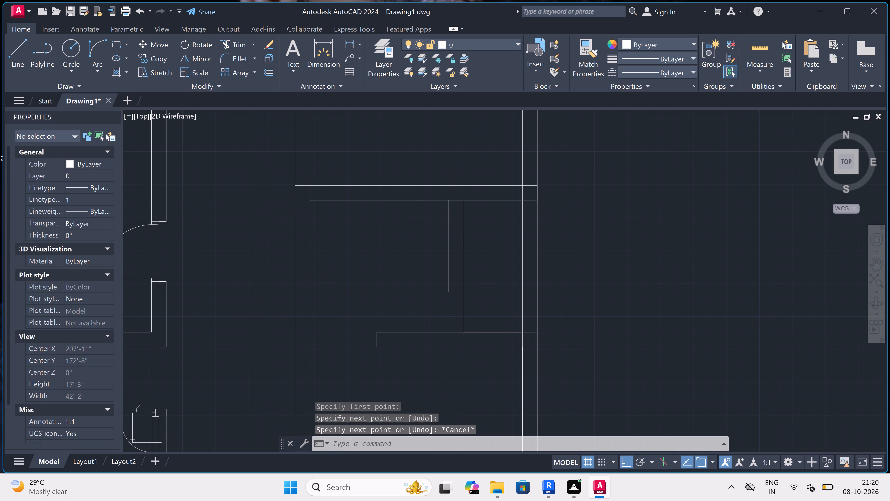
{"action": "left_click", "coordinate": [374, 347]}
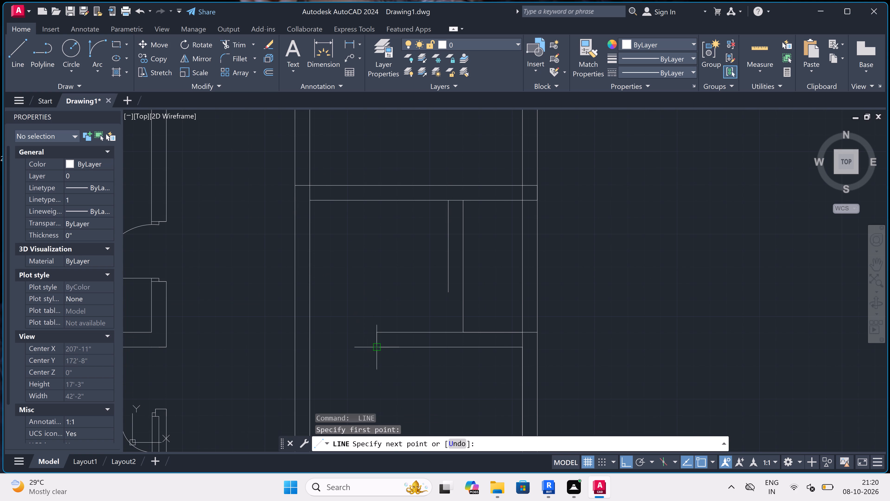
{"action": "left_click", "coordinate": [293, 343]}
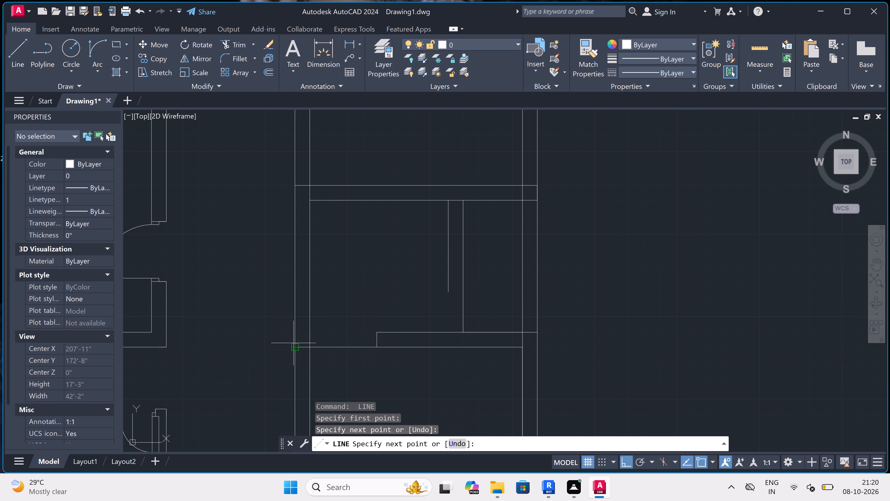
{"action": "key", "text": "Escape"}
Trim the west wall's lines between the upper room and the new cross wall, and its inner face across that wall's thickness.
{"action": "scroll", "coordinate": [294, 342], "scroll_direction": "down", "scroll_amount": 2}
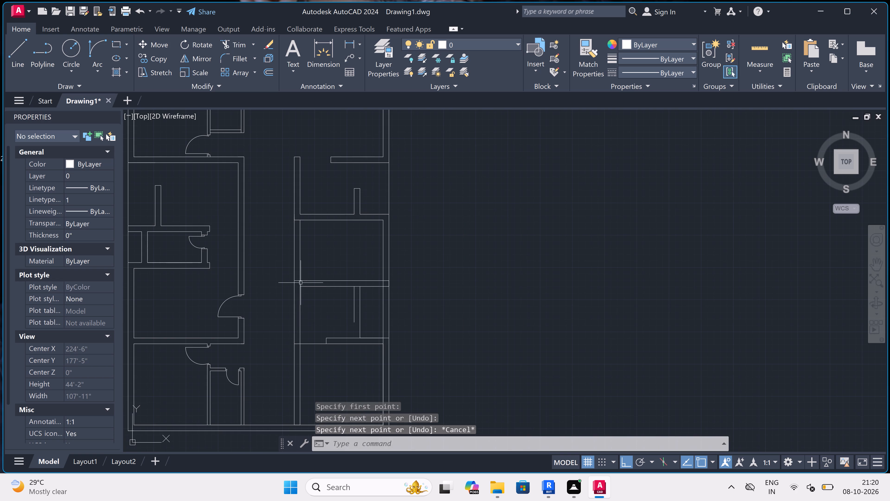
{"action": "type", "text": "tr"}
{"action": "key", "text": "space"}
{"action": "left_click", "coordinate": [319, 257]}
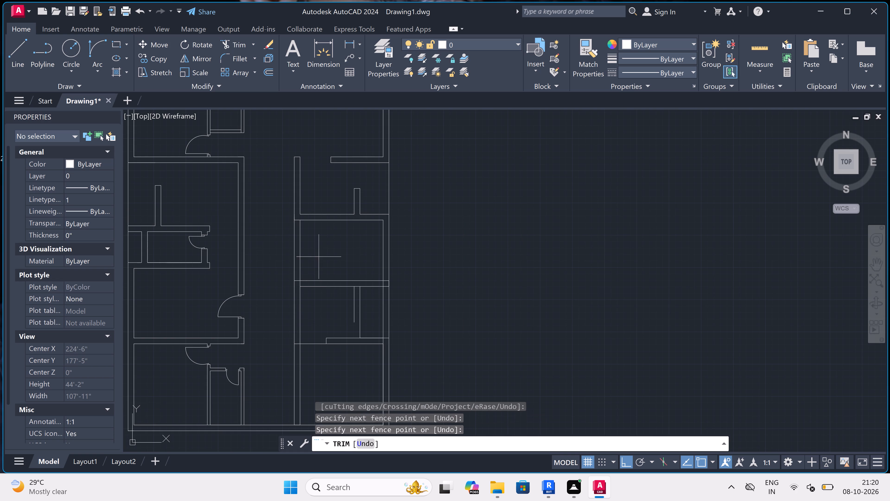
{"action": "left_click", "coordinate": [286, 270]}
{"action": "scroll", "coordinate": [302, 294], "scroll_direction": "up", "scroll_amount": 3}
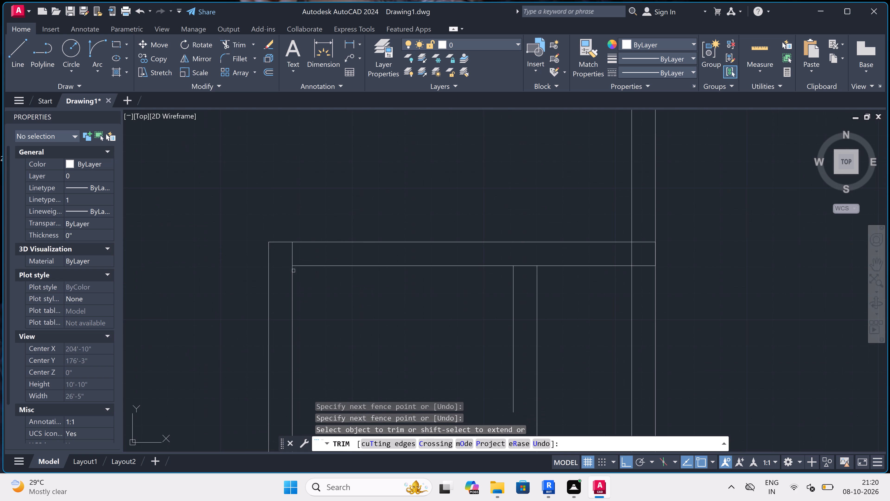
{"action": "left_click", "coordinate": [292, 250]}
Trim the line across the opening beside the lower wall stub, and the west wall's lines from there down to the south wall.
{"action": "scroll", "coordinate": [292, 250], "scroll_direction": "down", "scroll_amount": 2}
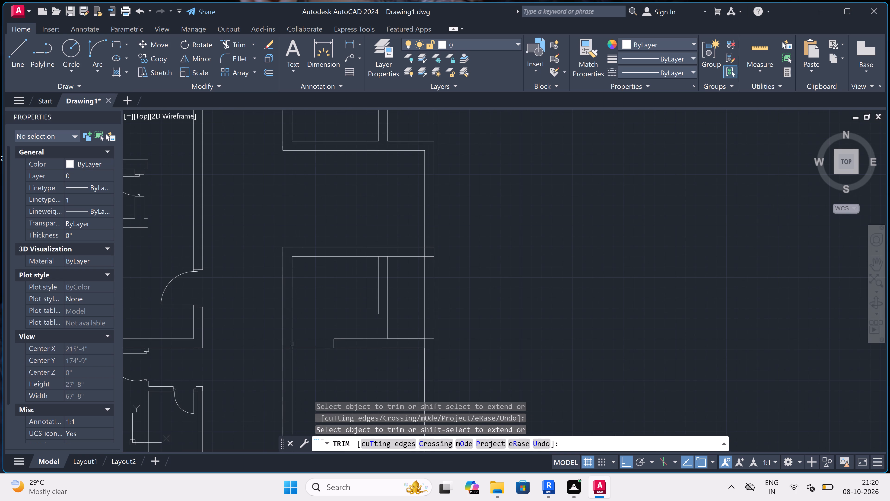
{"action": "scroll", "coordinate": [308, 353], "scroll_direction": "up", "scroll_amount": 1}
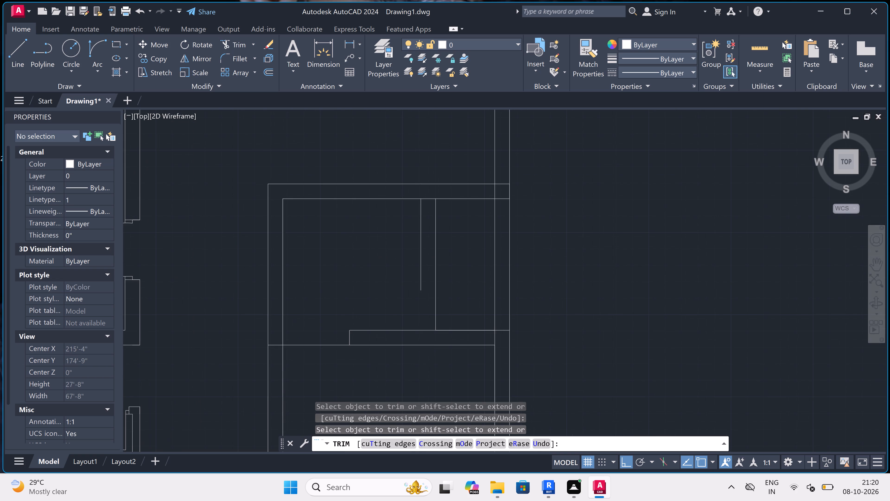
{"action": "left_click", "coordinate": [310, 353]}
{"action": "left_click", "coordinate": [315, 319]}
{"action": "scroll", "coordinate": [312, 324], "scroll_direction": "down", "scroll_amount": 3}
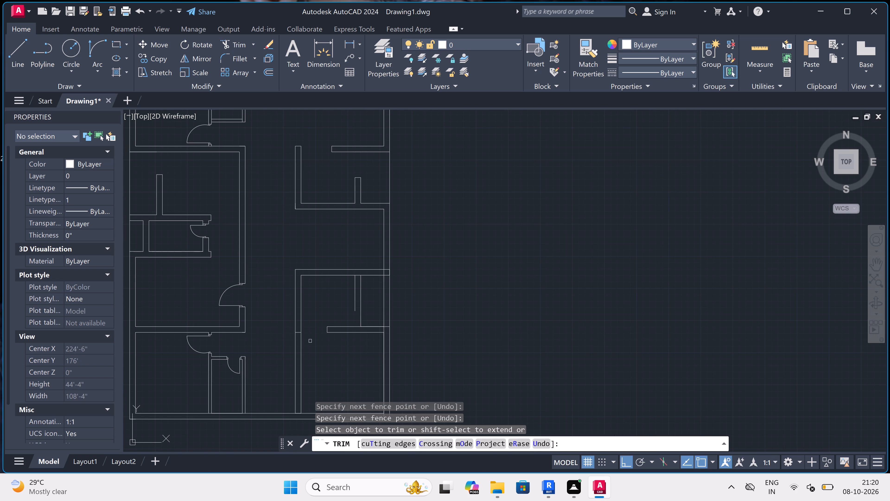
{"action": "left_click", "coordinate": [309, 341]}
{"action": "left_click", "coordinate": [292, 356]}
Trim the cross-wall lines inside the east wall, and the east wall's inner face where both cross walls join it.
{"action": "scroll", "coordinate": [322, 294], "scroll_direction": "up", "scroll_amount": 1}
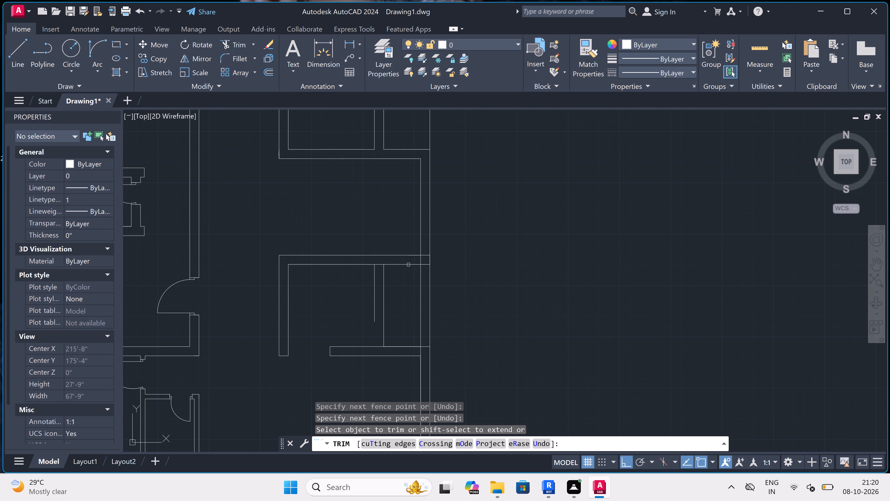
{"action": "left_click", "coordinate": [425, 247]}
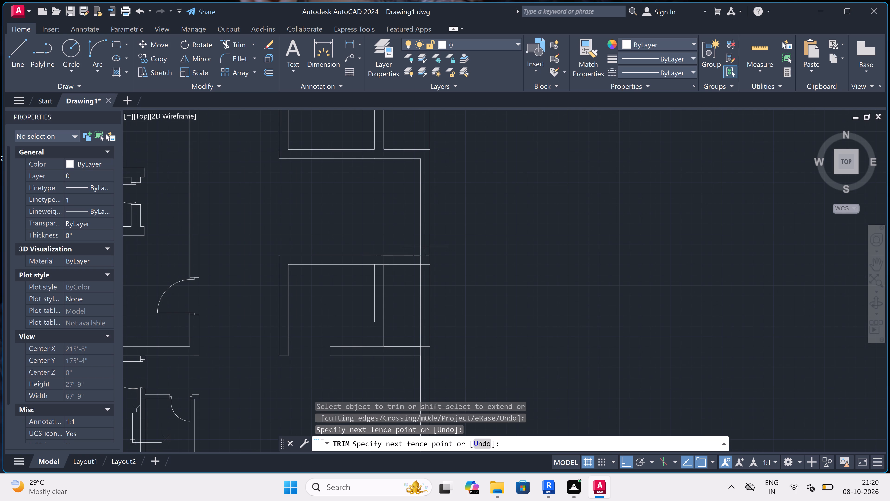
{"action": "left_click", "coordinate": [424, 355]}
{"action": "scroll", "coordinate": [418, 263], "scroll_direction": "up", "scroll_amount": 2}
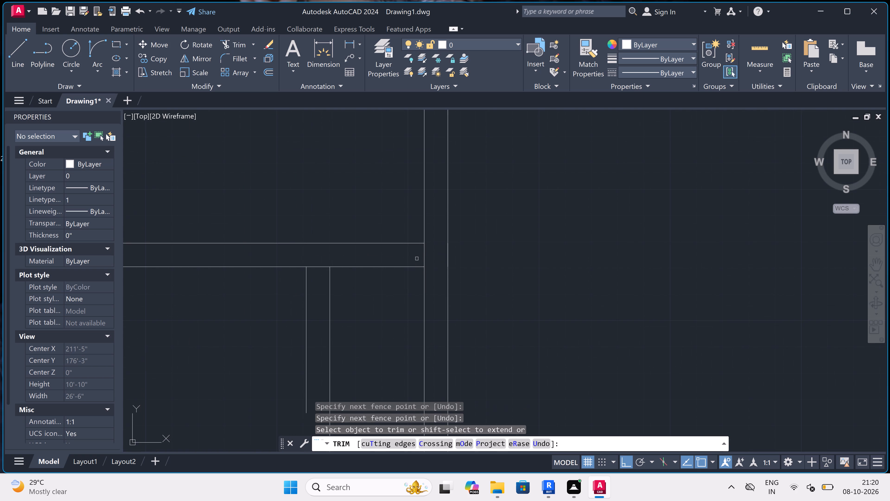
{"action": "left_click", "coordinate": [417, 257]}
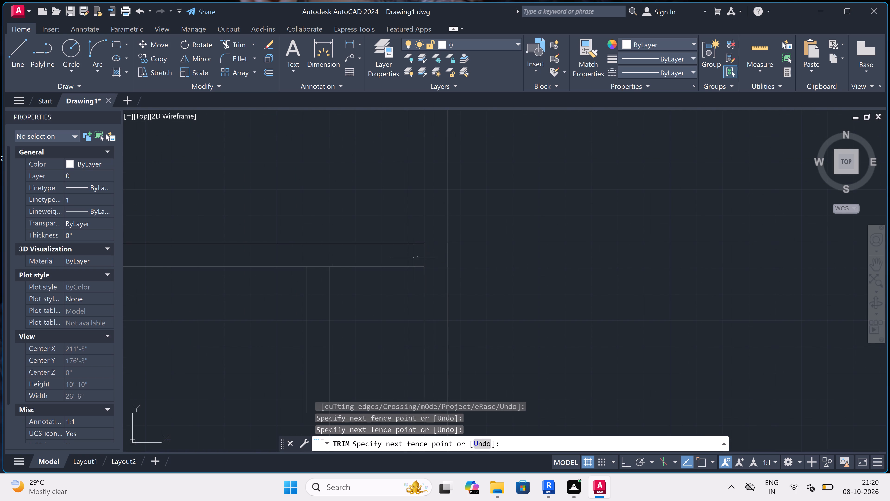
{"action": "left_click", "coordinate": [430, 253]}
{"action": "scroll", "coordinate": [430, 253], "scroll_direction": "down", "scroll_amount": 3}
{"action": "scroll", "coordinate": [426, 306], "scroll_direction": "up", "scroll_amount": 1}
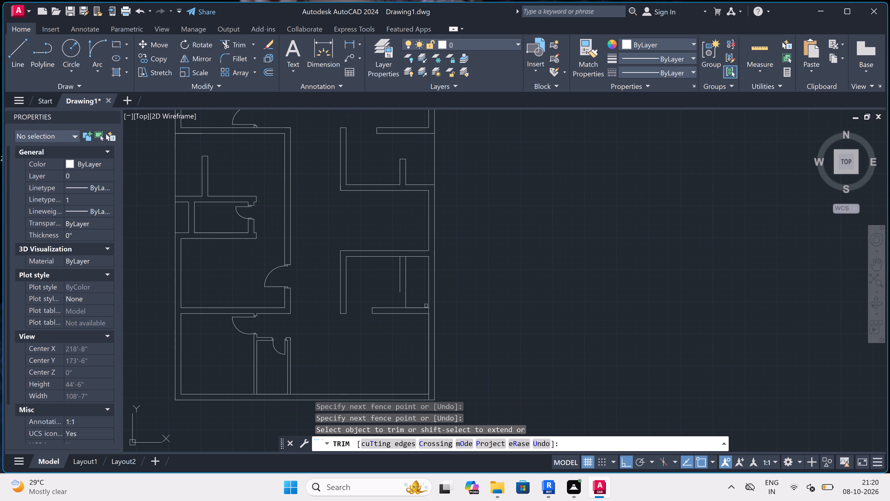
{"action": "scroll", "coordinate": [426, 306], "scroll_direction": "up", "scroll_amount": 2}
{"action": "left_click", "coordinate": [435, 334]}
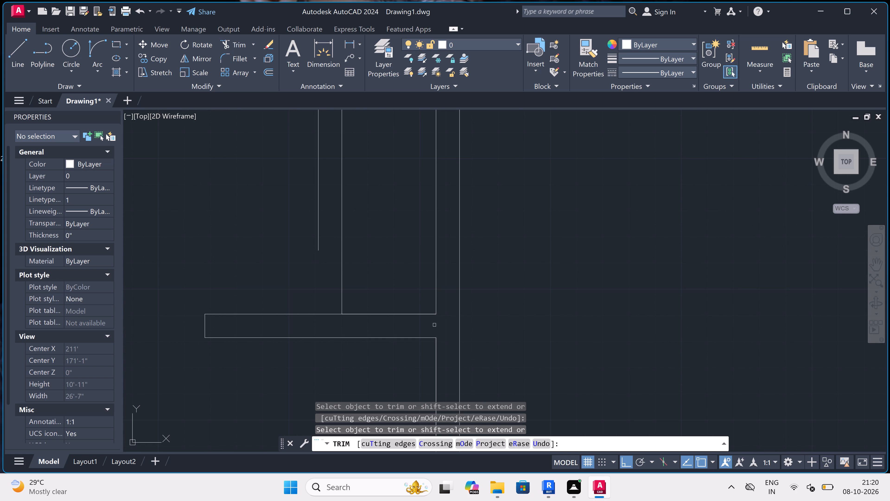
{"action": "key", "text": "Escape"}
Extend the lower cross wall's north line and the upper cross wall's south line to the east wall's outer face.
{"action": "key", "text": "e"}
{"action": "type", "text": "x"}
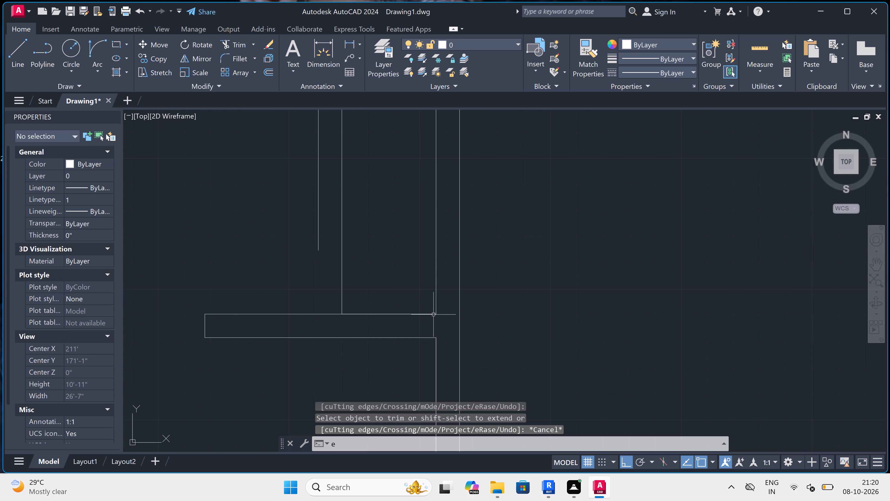
{"action": "key", "text": "space"}
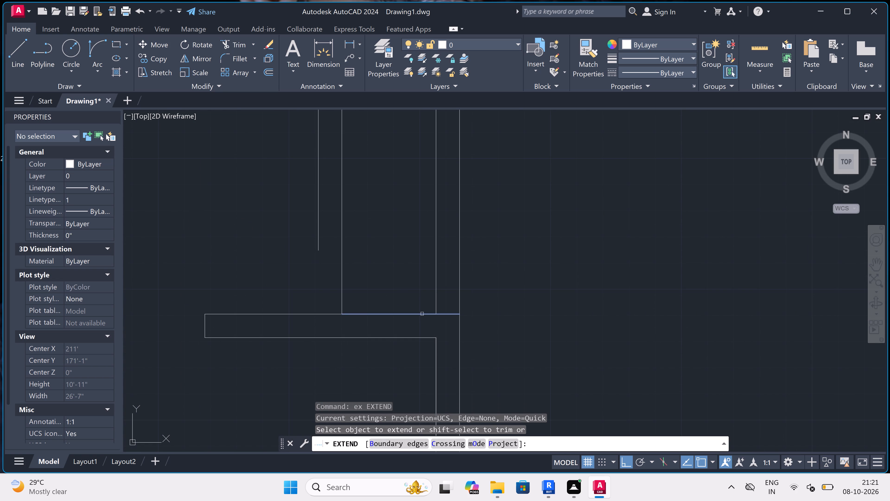
{"action": "left_click", "coordinate": [422, 314]}
{"action": "scroll", "coordinate": [422, 314], "scroll_direction": "down", "scroll_amount": 4}
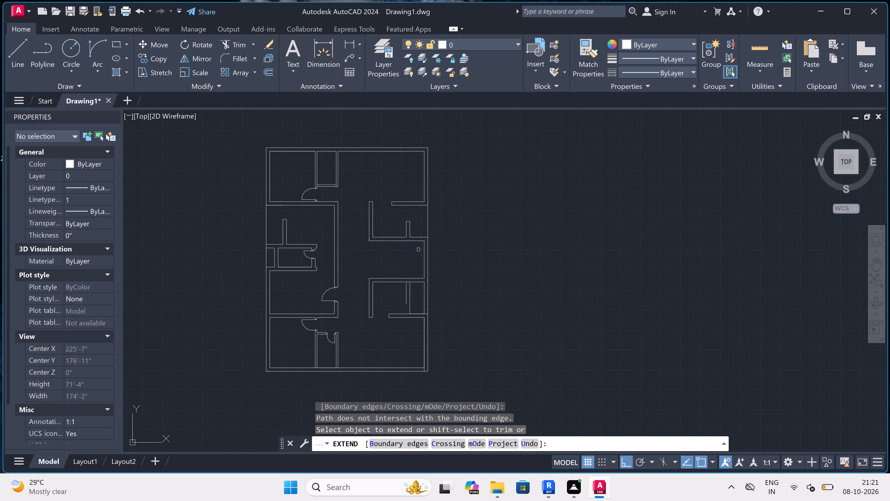
{"action": "scroll", "coordinate": [424, 270], "scroll_direction": "up", "scroll_amount": 2}
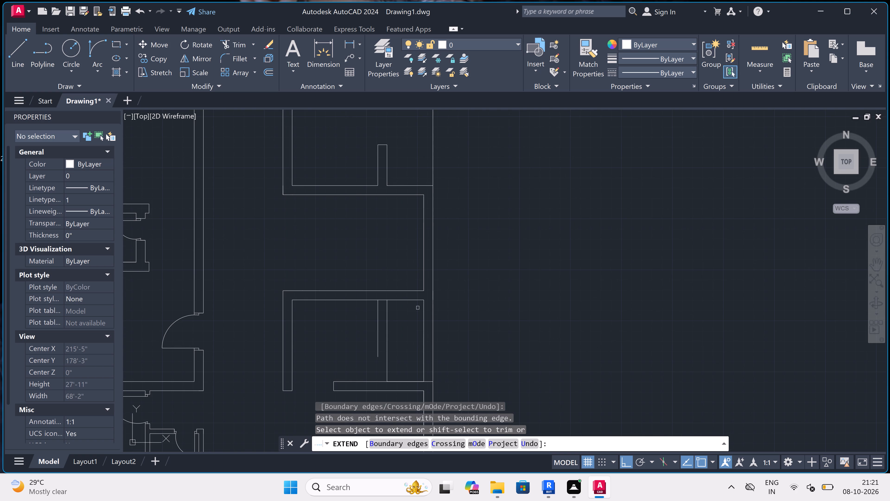
{"action": "left_click", "coordinate": [418, 299]}
{"action": "key", "text": "Escape"}
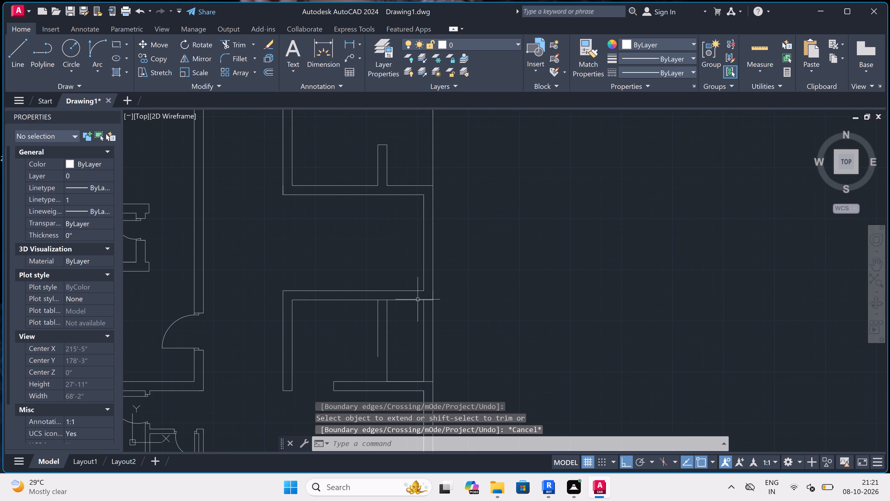
Trim the east wall's inner face between the lower cross wall and the short wall south of it.
{"action": "type", "text": "tr"}
{"action": "key", "text": "space"}
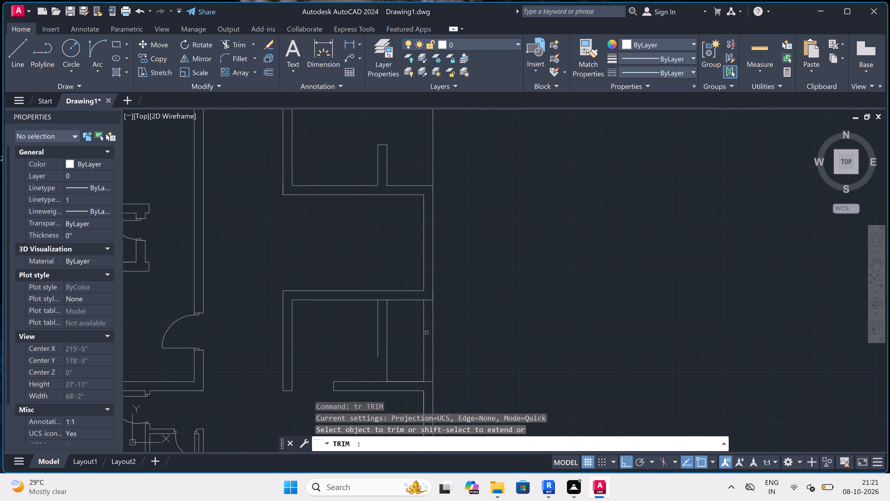
{"action": "left_click", "coordinate": [426, 331]}
{"action": "left_click", "coordinate": [421, 332]}
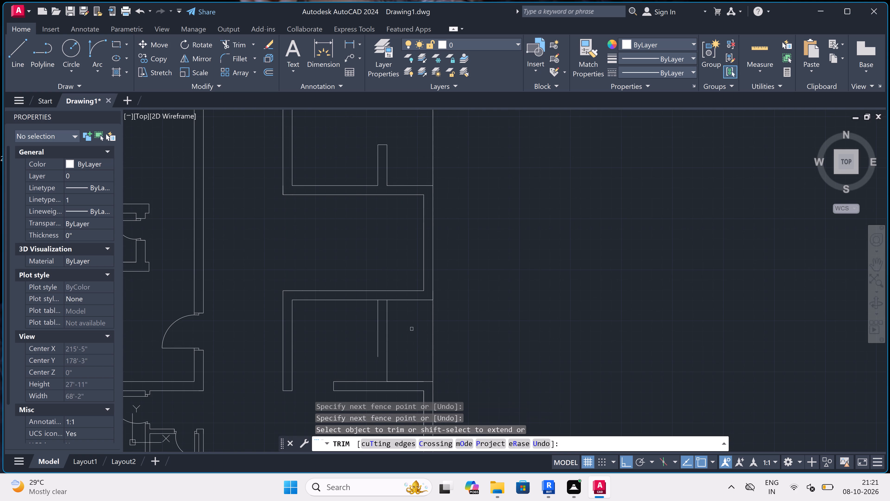
{"action": "key", "text": "Escape"}
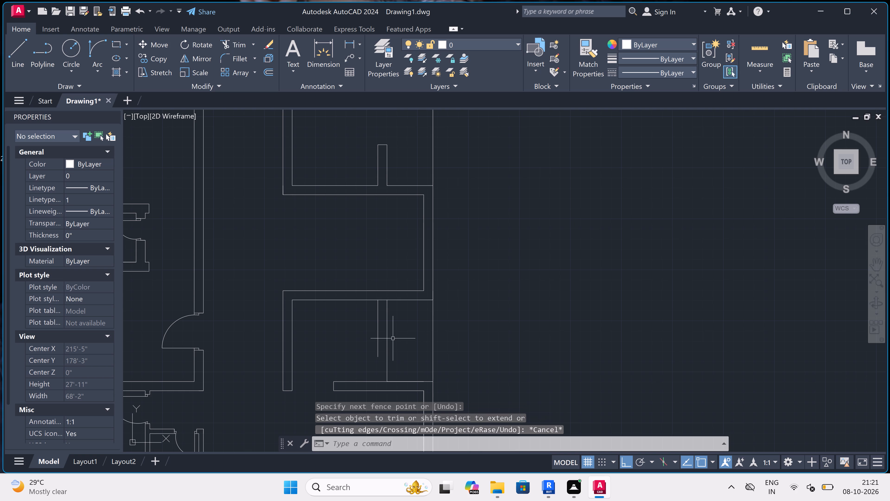
Draw a cap line across the partition below the lower cross wall and trim both partition lines south of it, leaving a short stub.
{"action": "type", "text": "l"}
{"action": "key", "text": "space"}
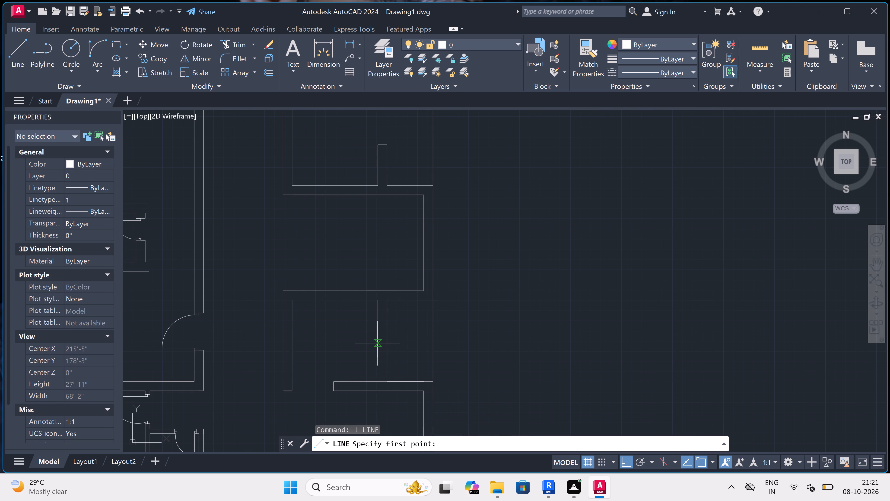
{"action": "scroll", "coordinate": [377, 343], "scroll_direction": "up", "scroll_amount": 1}
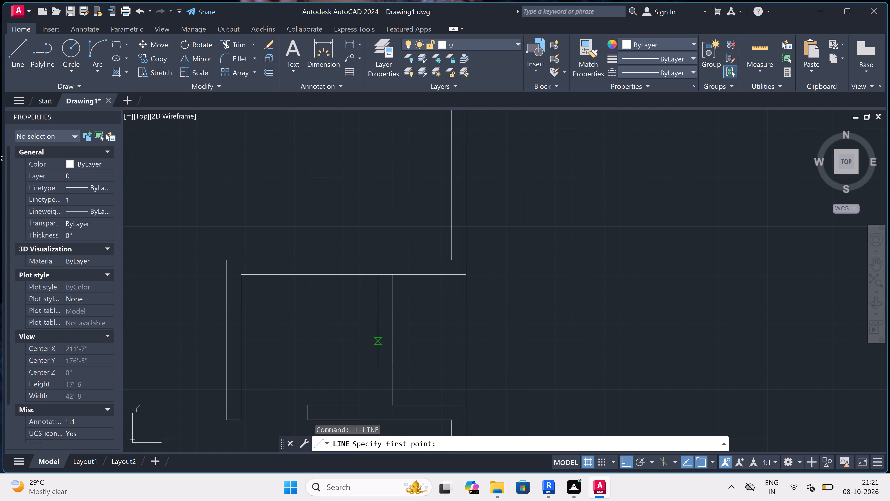
{"action": "left_click", "coordinate": [376, 337]}
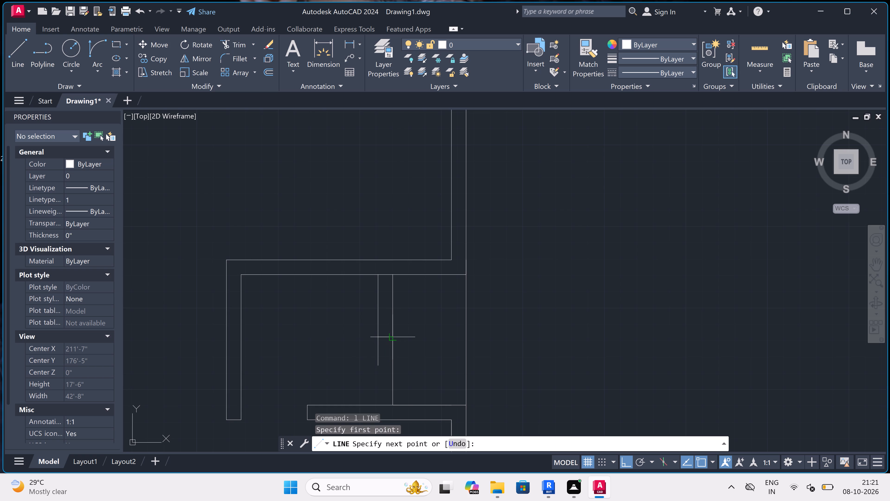
{"action": "left_click", "coordinate": [391, 337]}
{"action": "key", "text": "Escape"}
{"action": "type", "text": "tr"}
{"action": "key", "text": "space"}
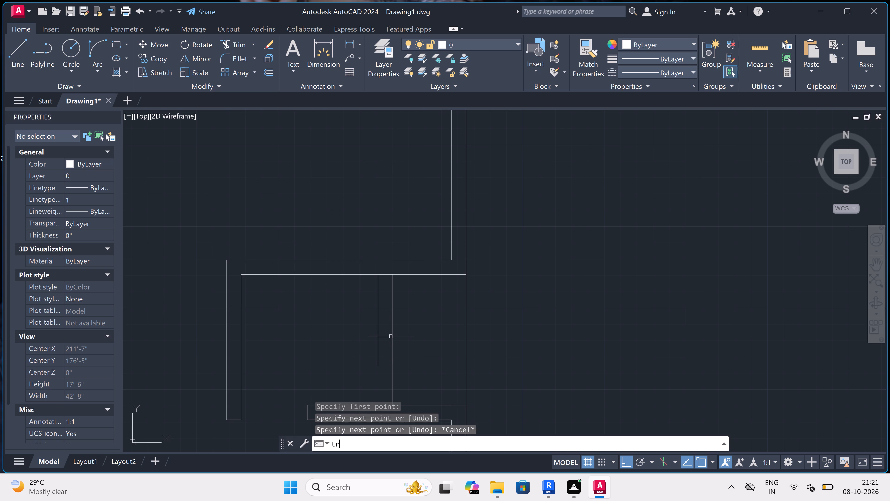
{"action": "left_click", "coordinate": [406, 366]}
{"action": "left_click", "coordinate": [372, 346]}
Trim the lower cross wall's south line across the thickness of the capped stub.
{"action": "scroll", "coordinate": [373, 343], "scroll_direction": "down", "scroll_amount": 2}
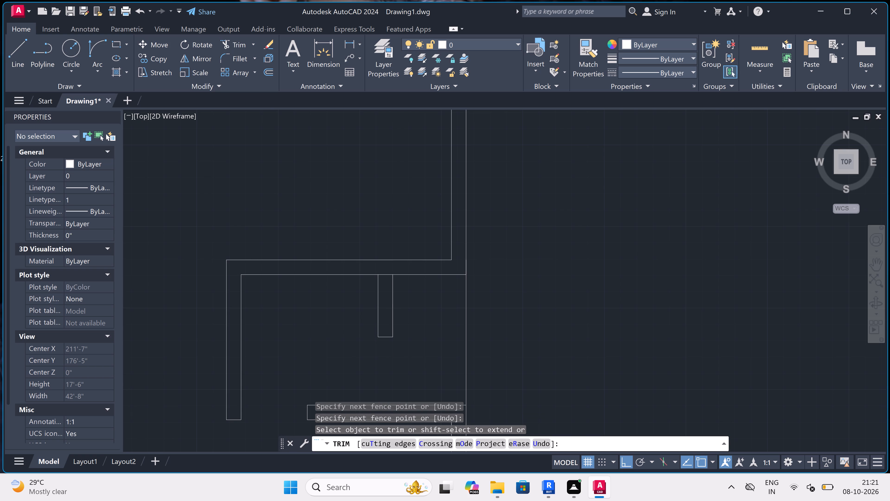
{"action": "scroll", "coordinate": [373, 343], "scroll_direction": "down", "scroll_amount": 1}
{"action": "scroll", "coordinate": [373, 333], "scroll_direction": "up", "scroll_amount": 3}
{"action": "left_click", "coordinate": [384, 299]}
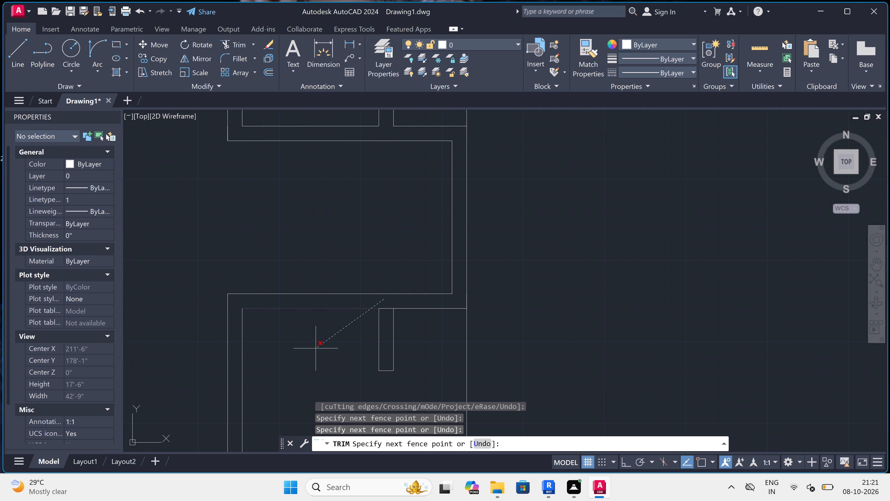
{"action": "left_click", "coordinate": [389, 344]}
{"action": "scroll", "coordinate": [389, 344], "scroll_direction": "down", "scroll_amount": 1}
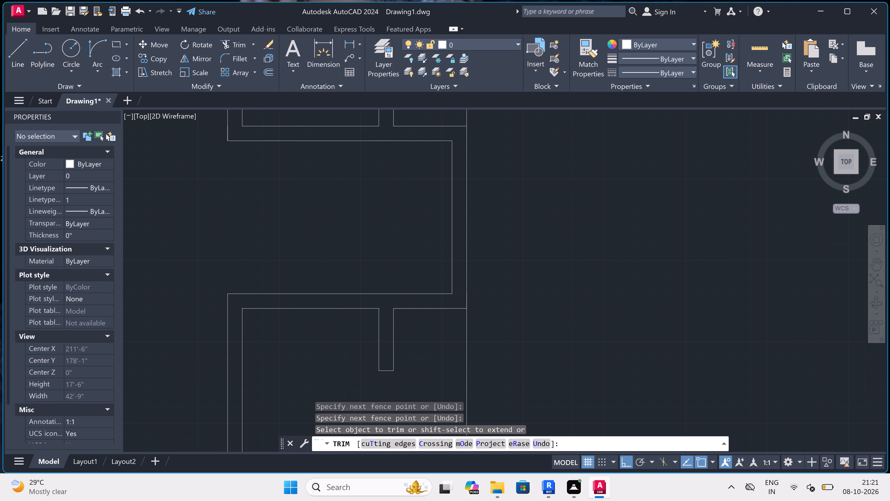
{"action": "scroll", "coordinate": [389, 344], "scroll_direction": "down", "scroll_amount": 4}
{"action": "scroll", "coordinate": [385, 363], "scroll_direction": "up", "scroll_amount": 2}
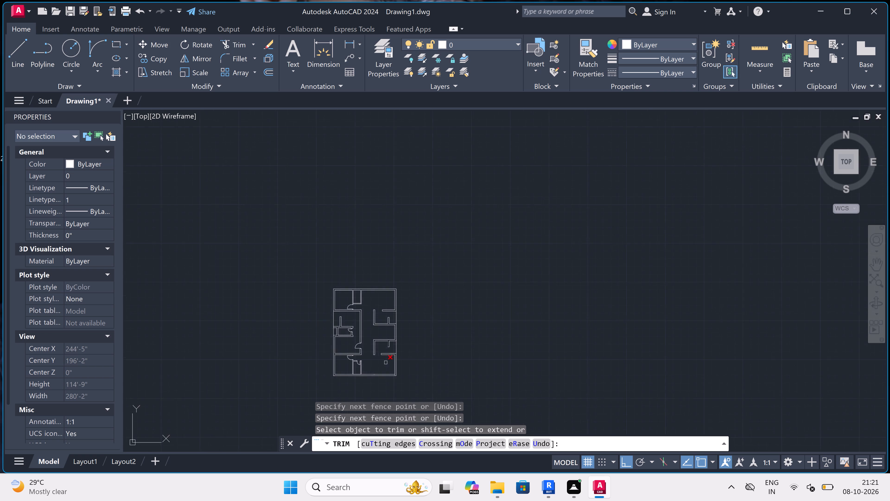
{"action": "scroll", "coordinate": [385, 363], "scroll_direction": "up", "scroll_amount": 1}
{"action": "key", "text": "Escape"}
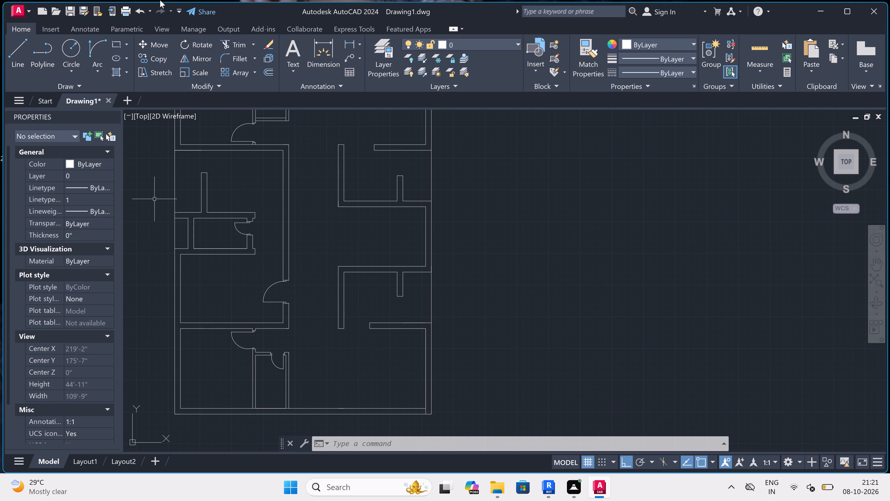
Draw the east door jamb across the small north room's south partition, with a 2" stop and a 2' door leaf into the room.
{"action": "scroll", "coordinate": [310, 234], "scroll_direction": "down", "scroll_amount": 2}
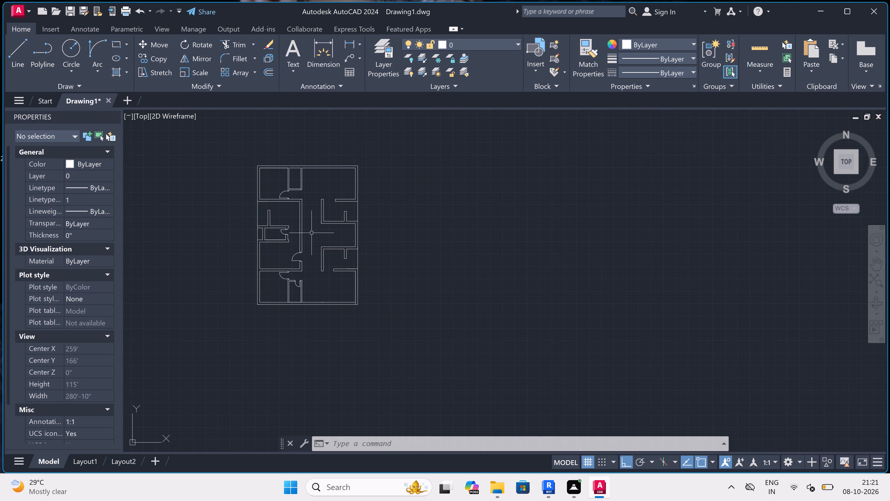
{"action": "scroll", "coordinate": [309, 208], "scroll_direction": "up", "scroll_amount": 3}
{"action": "scroll", "coordinate": [309, 208], "scroll_direction": "down", "scroll_amount": 3}
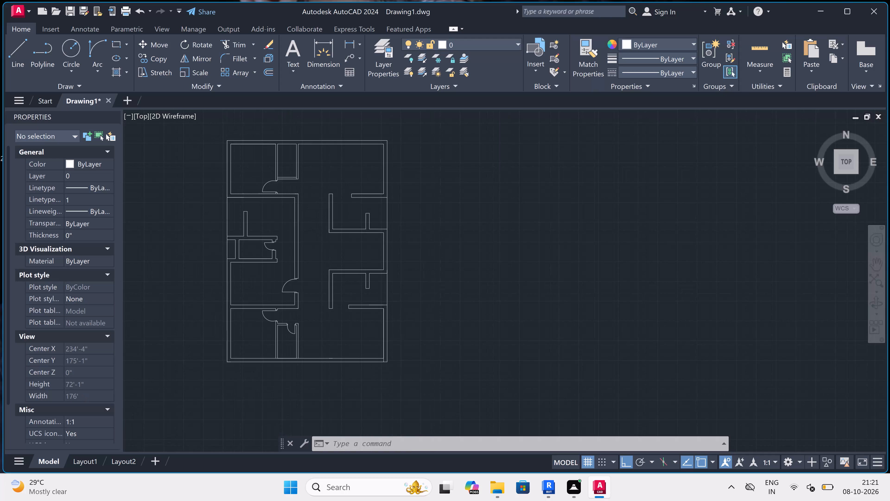
{"action": "scroll", "coordinate": [305, 174], "scroll_direction": "up", "scroll_amount": 2}
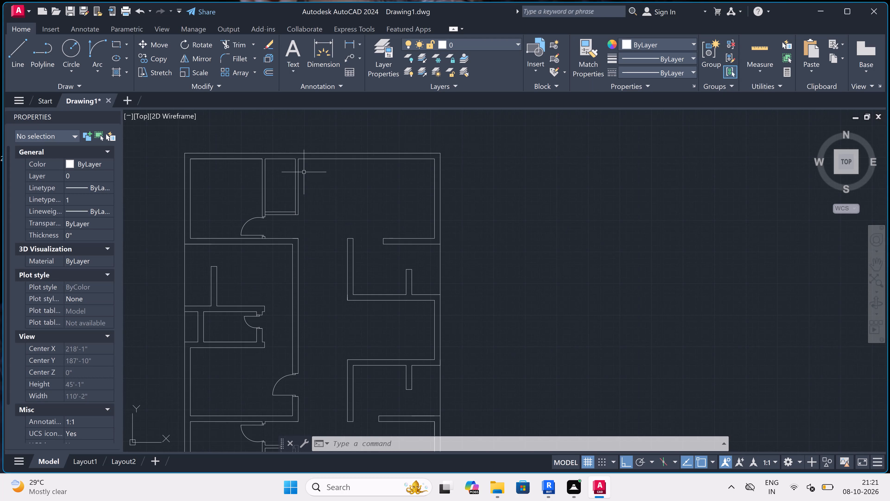
{"action": "scroll", "coordinate": [289, 174], "scroll_direction": "up", "scroll_amount": 2}
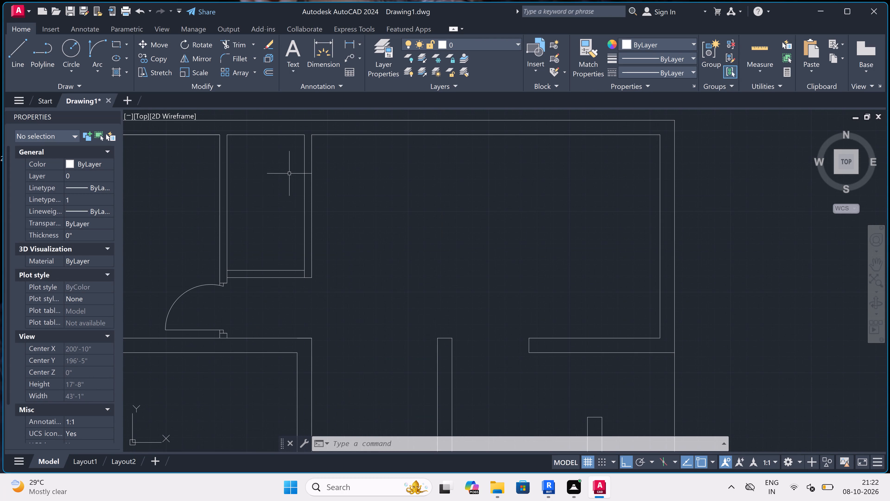
{"action": "key", "text": "l"}
{"action": "key", "text": "space"}
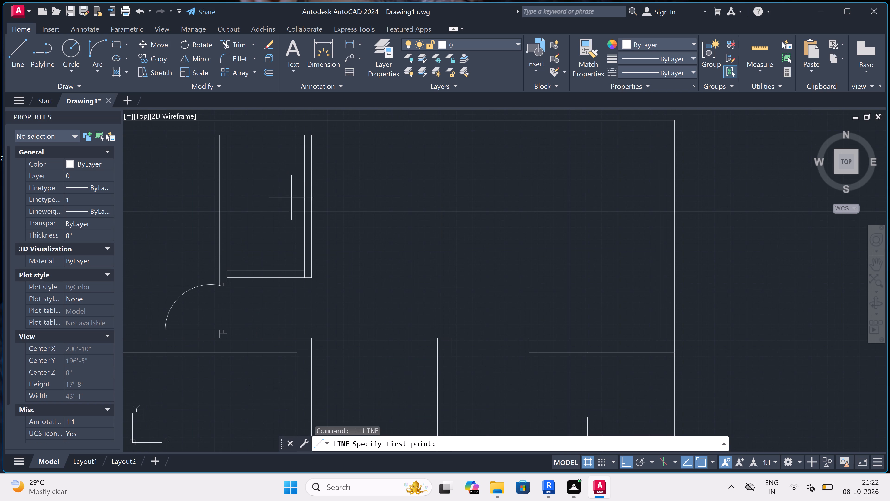
{"action": "scroll", "coordinate": [302, 264], "scroll_direction": "up", "scroll_amount": 2}
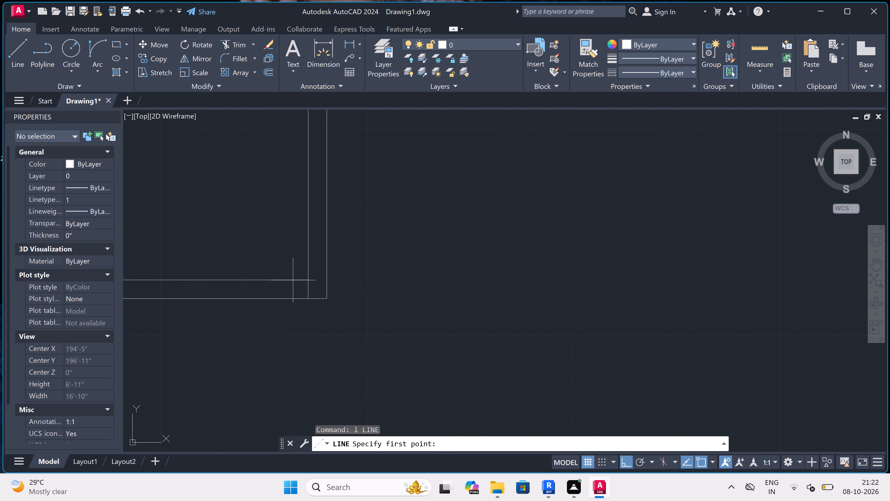
{"action": "left_click", "coordinate": [289, 281]}
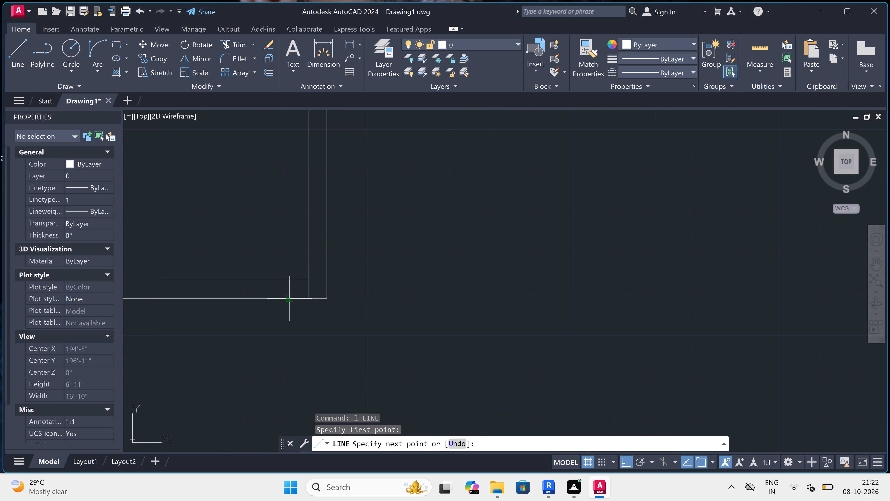
{"action": "left_click", "coordinate": [291, 296]}
{"action": "left_click", "coordinate": [291, 292]}
{"action": "type", "text": "2\""}
{"action": "key", "text": "space"}
{"action": "type", "text": "2'"}
{"action": "key", "text": "space"}
{"action": "key", "text": "Escape"}
Draw the west door jamb across the same partition, with a 2" stop from its midpoint toward the opening.
{"action": "key", "text": "space"}
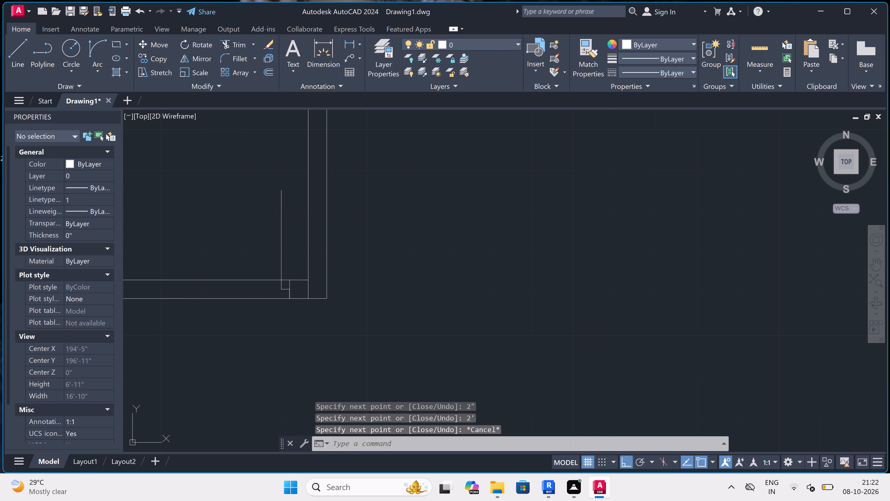
{"action": "left_click", "coordinate": [186, 280]}
{"action": "left_click", "coordinate": [188, 297]}
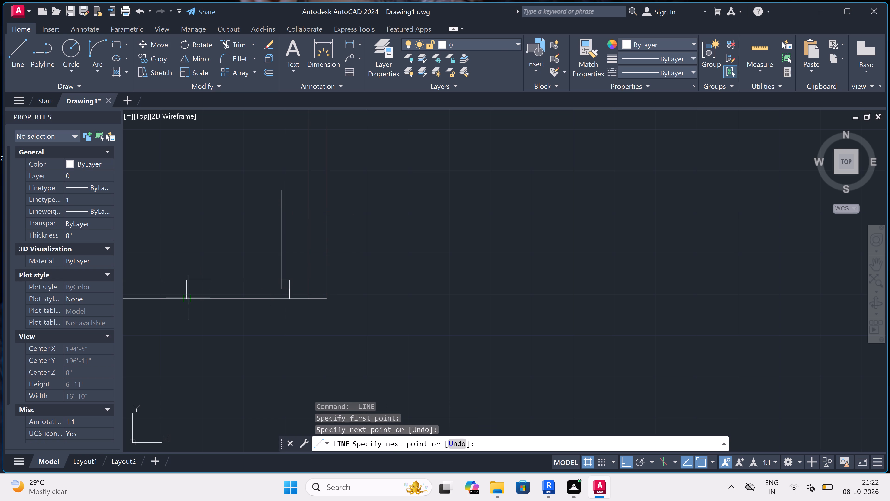
{"action": "left_click", "coordinate": [186, 288]}
{"action": "type", "text": "2\""}
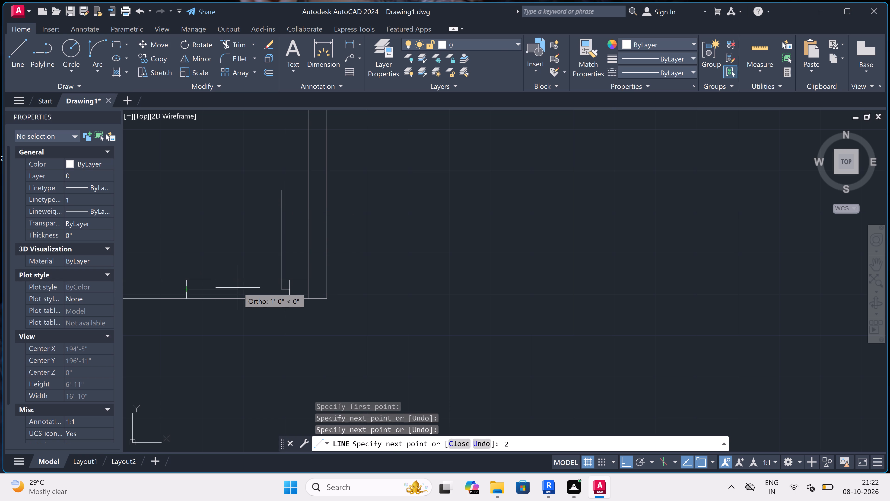
{"action": "key", "text": "space"}
{"action": "key", "text": "Escape"}
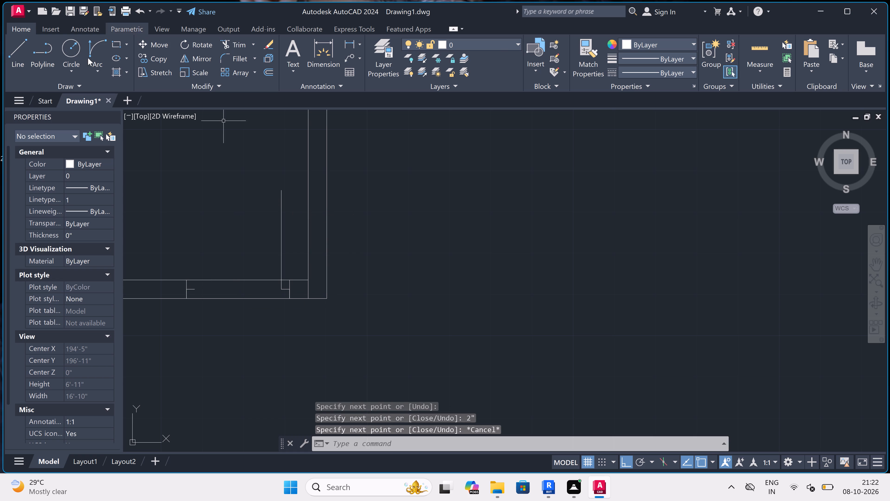
Draw the door swing arc from the top of the leaf to the end of the west jamb's stop.
{"action": "left_click", "coordinate": [99, 47]}
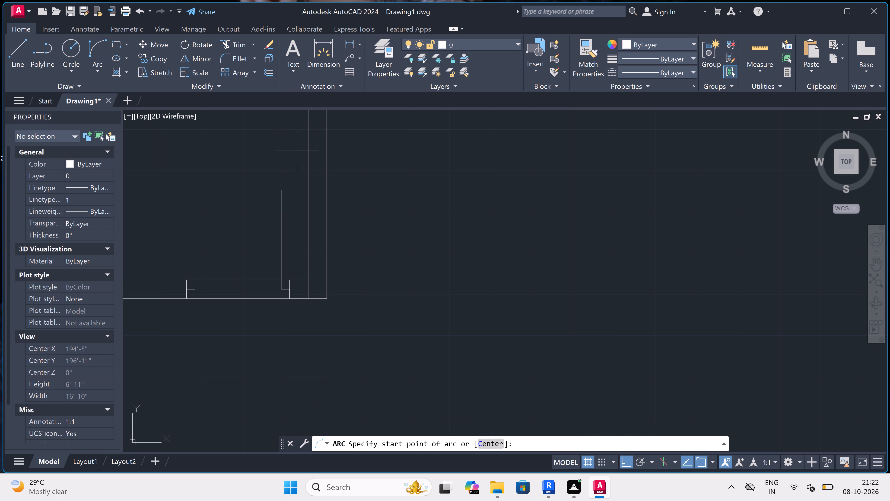
{"action": "left_click", "coordinate": [286, 188]}
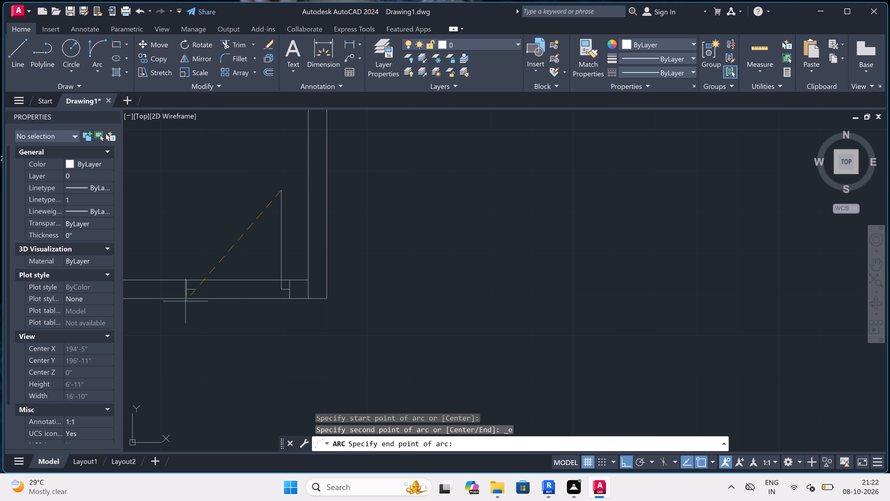
{"action": "left_click", "coordinate": [197, 286]}
{"action": "left_click", "coordinate": [184, 205]}
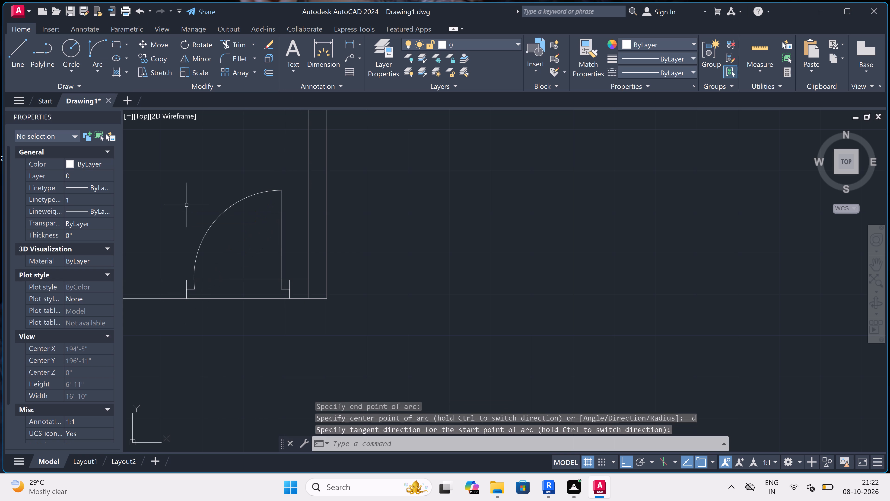
Trim the partition lines across the doorway and the small room's east wall inner face within the partition's thickness.
{"action": "key", "text": "t"}
{"action": "key", "text": "r"}
{"action": "key", "text": "space"}
{"action": "left_click", "coordinate": [251, 261]}
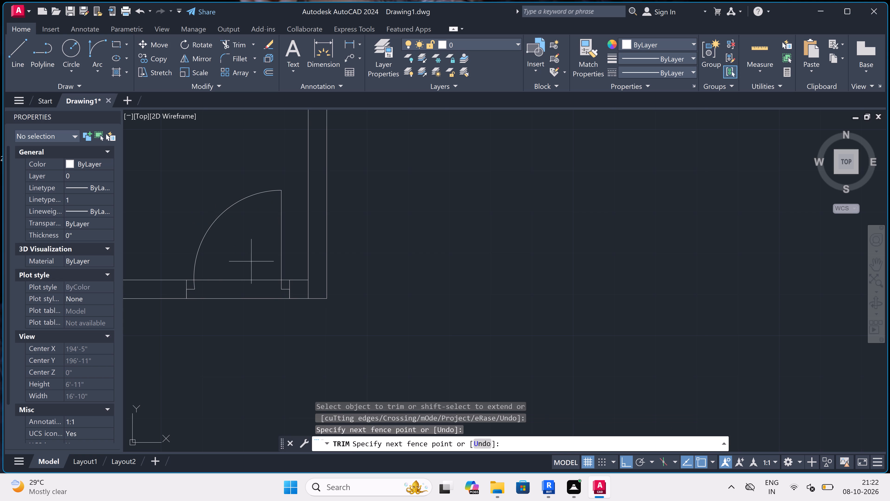
{"action": "left_click", "coordinate": [254, 302]}
{"action": "left_click", "coordinate": [302, 289]}
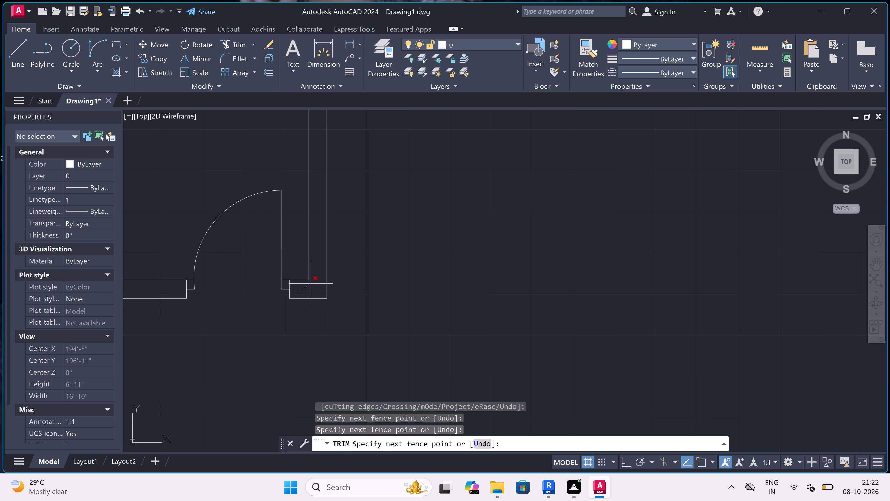
{"action": "left_click", "coordinate": [311, 284]}
{"action": "scroll", "coordinate": [312, 283], "scroll_direction": "down", "scroll_amount": 4}
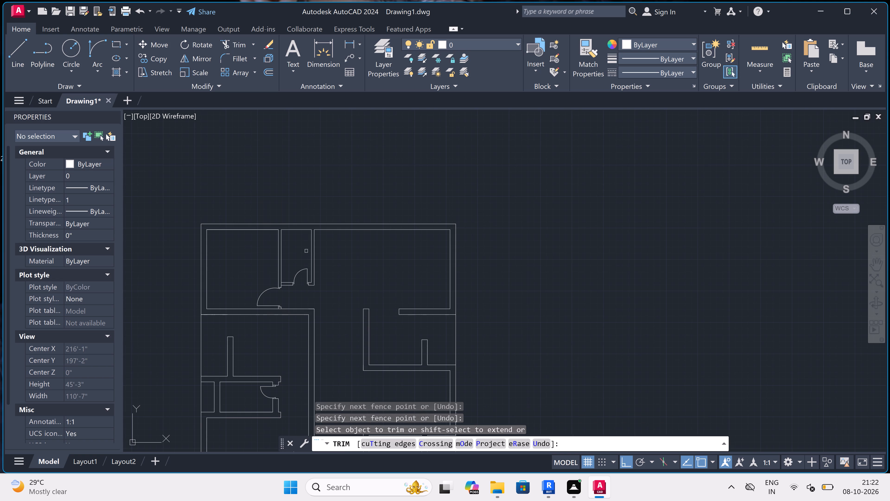
{"action": "key", "text": "Escape"}
Draw a 2' wide window in the north wall of the small north room, with end lines across the wall and a centre line.
{"action": "scroll", "coordinate": [305, 231], "scroll_direction": "up", "scroll_amount": 2}
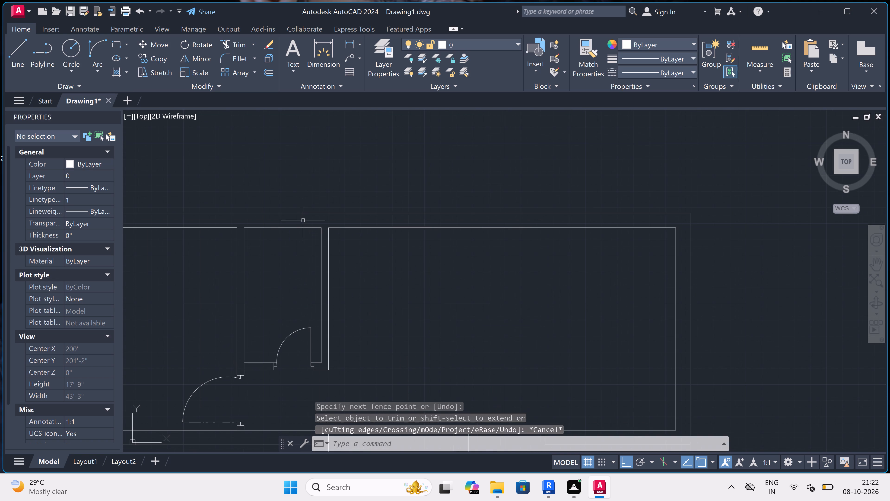
{"action": "type", "text": "l"}
{"action": "key", "text": "space"}
{"action": "scroll", "coordinate": [281, 215], "scroll_direction": "up", "scroll_amount": 2}
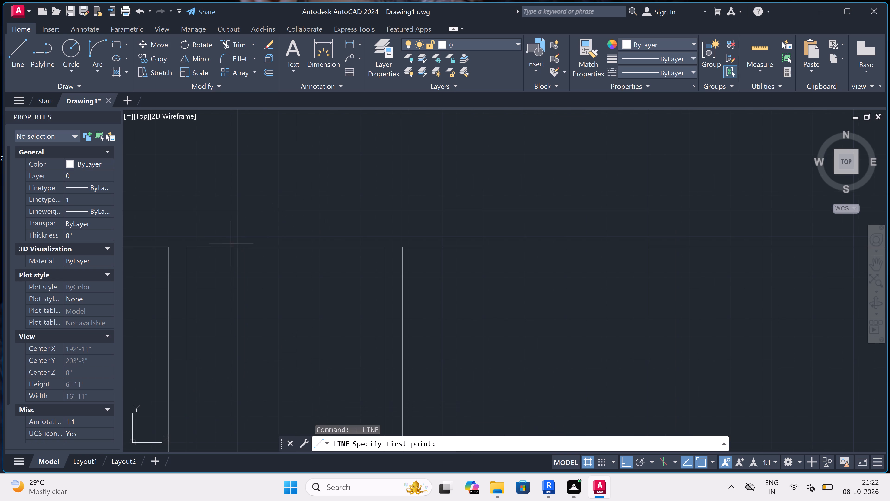
{"action": "left_click", "coordinate": [222, 244]}
{"action": "left_click", "coordinate": [222, 215]}
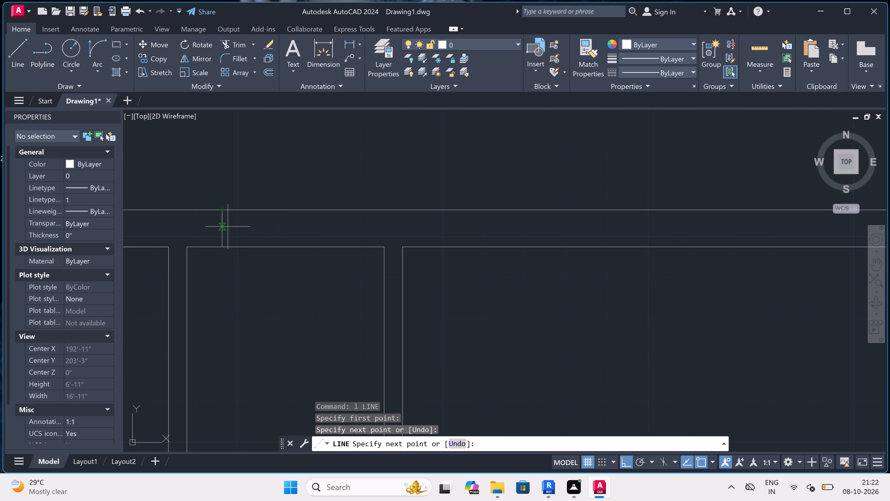
{"action": "left_click_drag", "start_coordinate": [228, 227], "coordinate": [229, 229]}
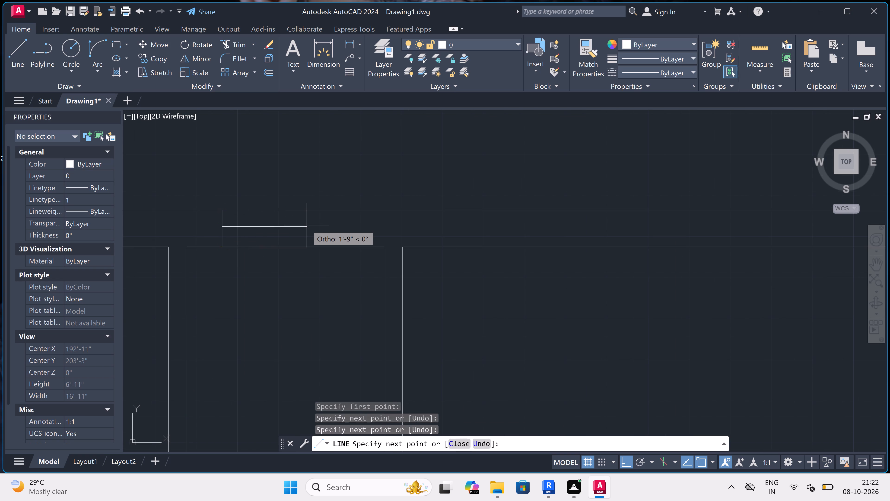
{"action": "type", "text": "2'"}
{"action": "key", "text": "space"}
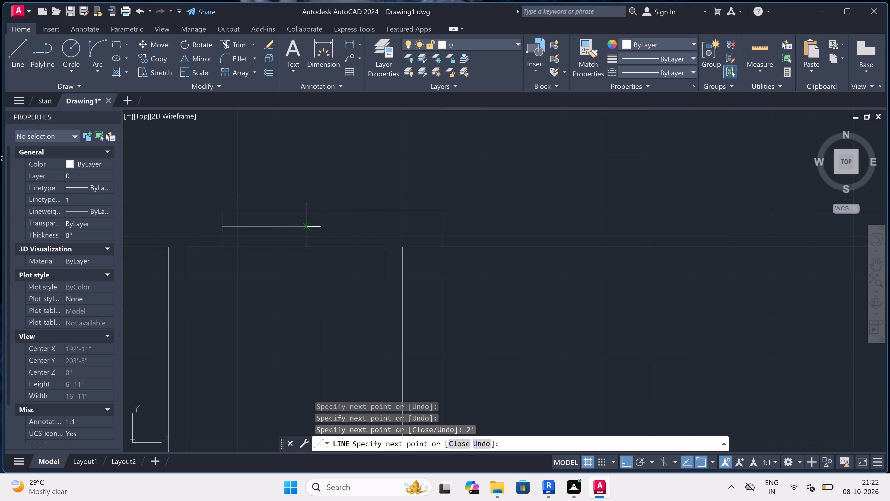
{"action": "left_click", "coordinate": [321, 208]}
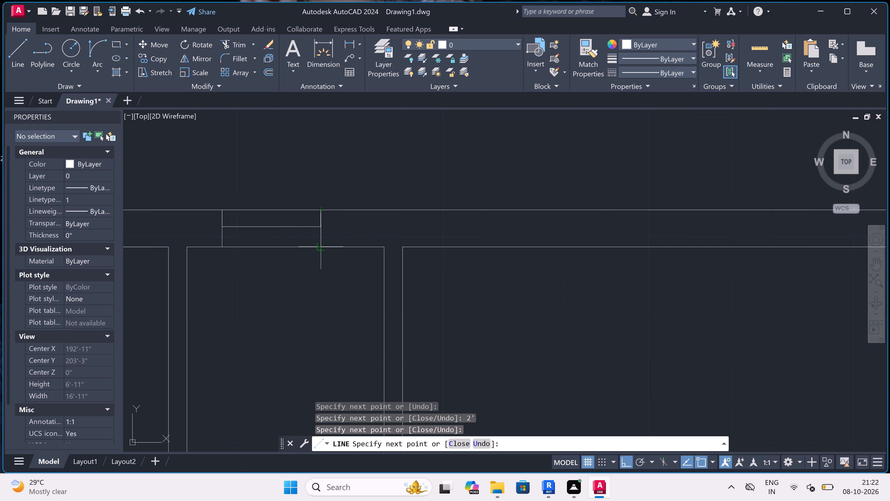
{"action": "left_click", "coordinate": [317, 244]}
{"action": "key", "text": "Escape"}
{"action": "scroll", "coordinate": [316, 205], "scroll_direction": "down", "scroll_amount": 5}
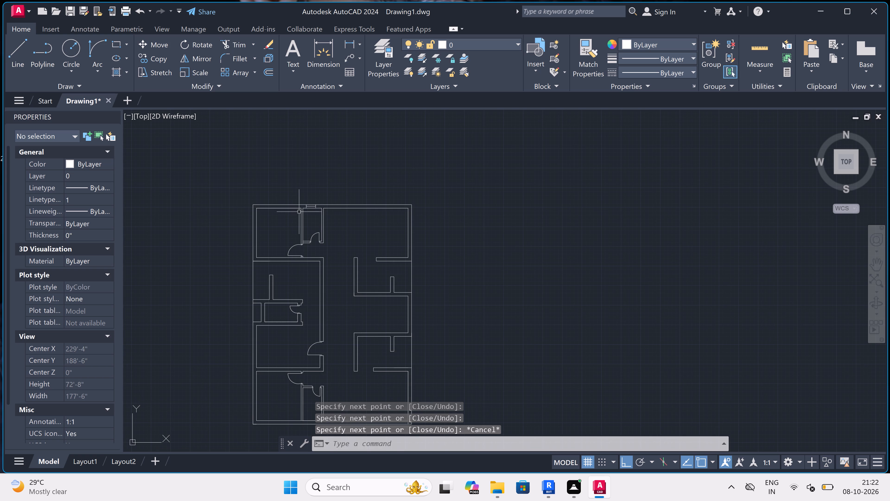
Draw a 5' wide window in the northwest room's north wall, with end lines across the wall and a line between them.
{"action": "key", "text": "space"}
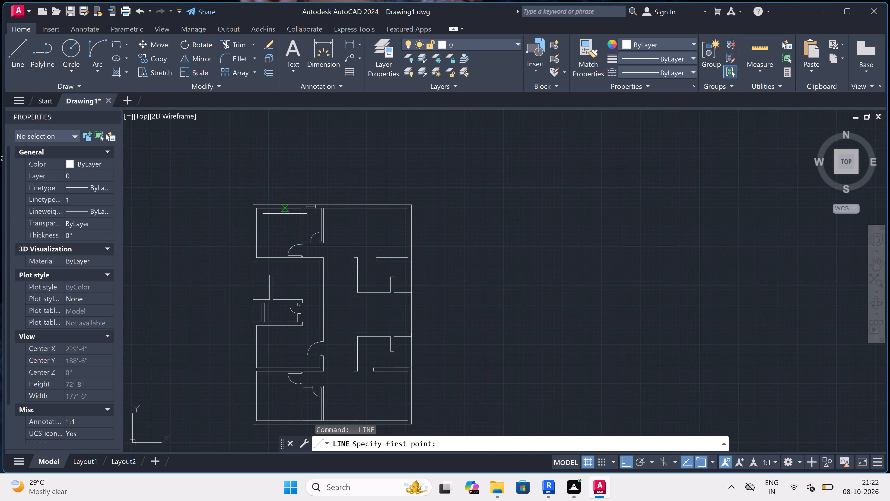
{"action": "scroll", "coordinate": [272, 208], "scroll_direction": "up", "scroll_amount": 3}
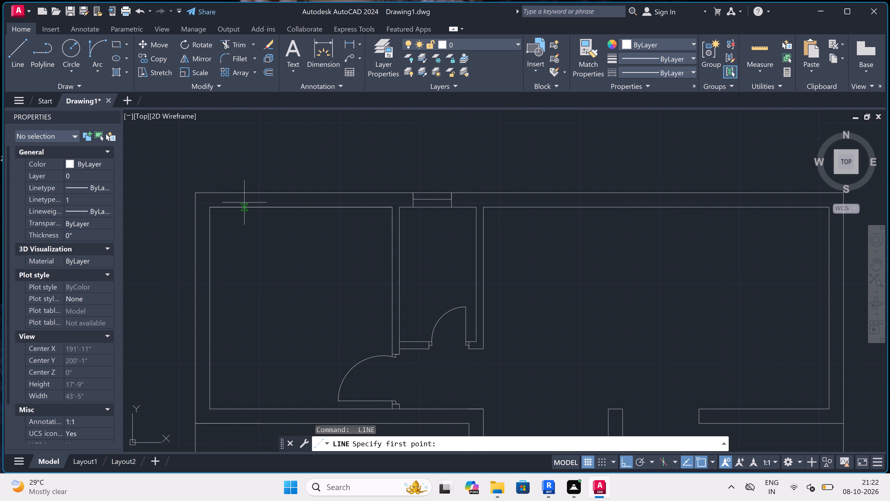
{"action": "left_click", "coordinate": [239, 206]}
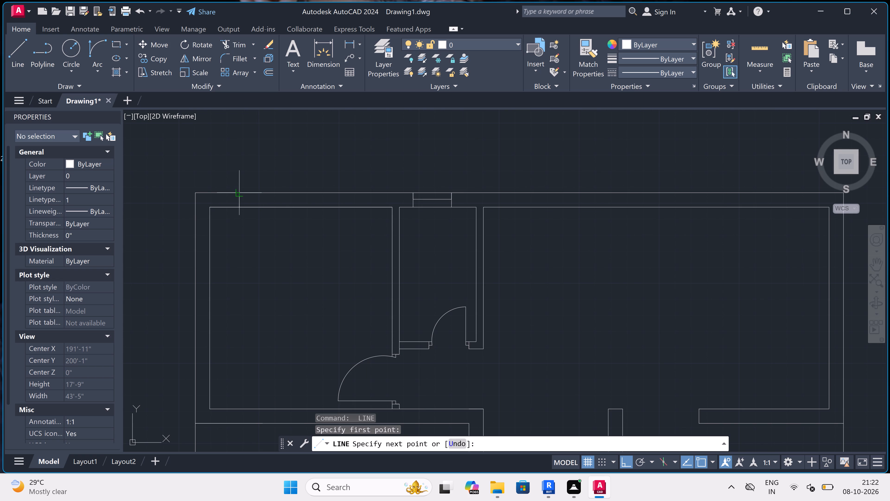
{"action": "left_click", "coordinate": [238, 190]}
{"action": "scroll", "coordinate": [238, 192], "scroll_direction": "up", "scroll_amount": 1}
{"action": "left_click", "coordinate": [241, 206]}
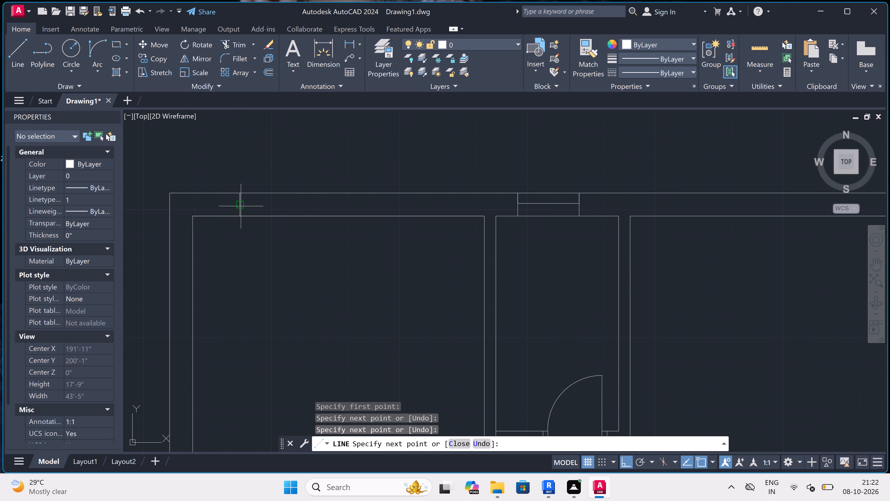
{"action": "type", "text": "5'"}
{"action": "key", "text": "space"}
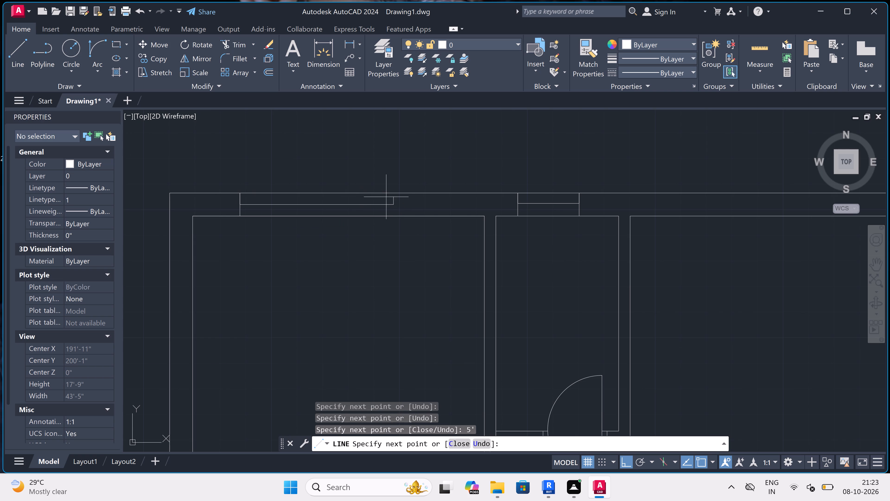
{"action": "left_click", "coordinate": [391, 196]}
{"action": "left_click", "coordinate": [394, 211]}
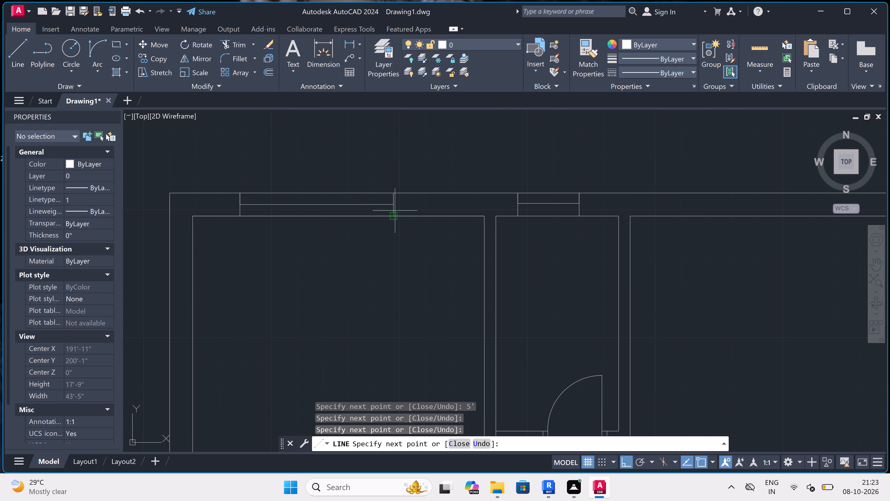
{"action": "key", "text": "Escape"}
{"action": "scroll", "coordinate": [346, 199], "scroll_direction": "down", "scroll_amount": 3}
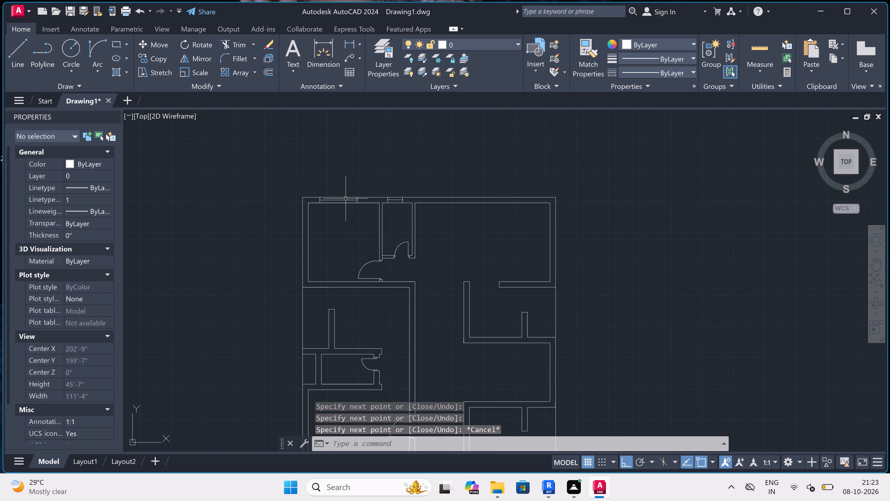
{"action": "scroll", "coordinate": [346, 199], "scroll_direction": "down", "scroll_amount": 1}
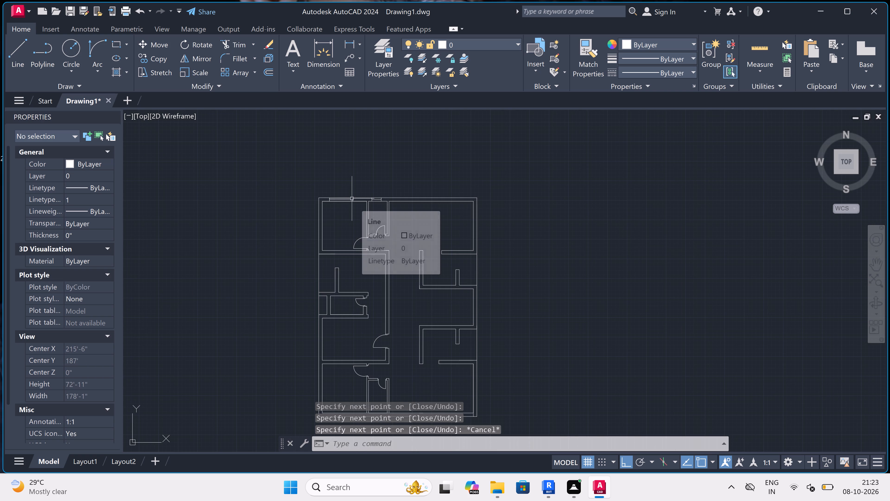
{"action": "scroll", "coordinate": [352, 199], "scroll_direction": "down", "scroll_amount": 2}
Draw a 5' wide window in the large northeast room's north wall, with end lines across the wall and a centre line.
{"action": "scroll", "coordinate": [383, 198], "scroll_direction": "up", "scroll_amount": 2}
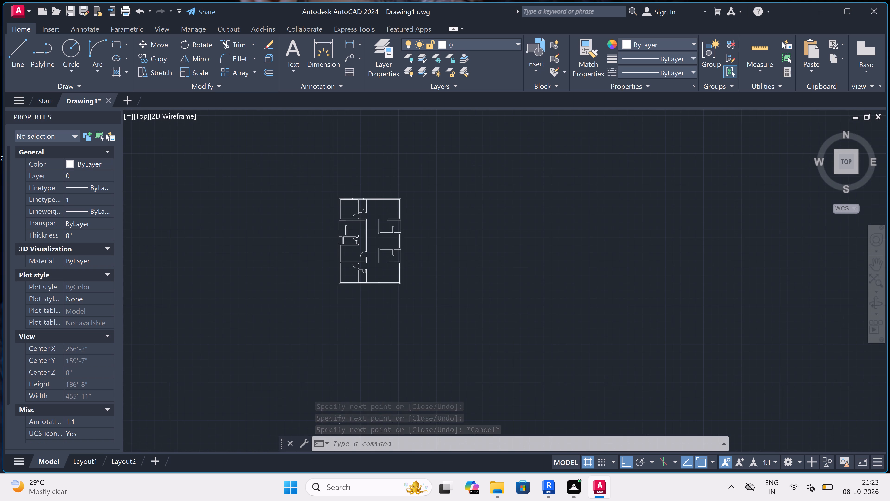
{"action": "scroll", "coordinate": [383, 198], "scroll_direction": "up", "scroll_amount": 2}
{"action": "key", "text": "space"}
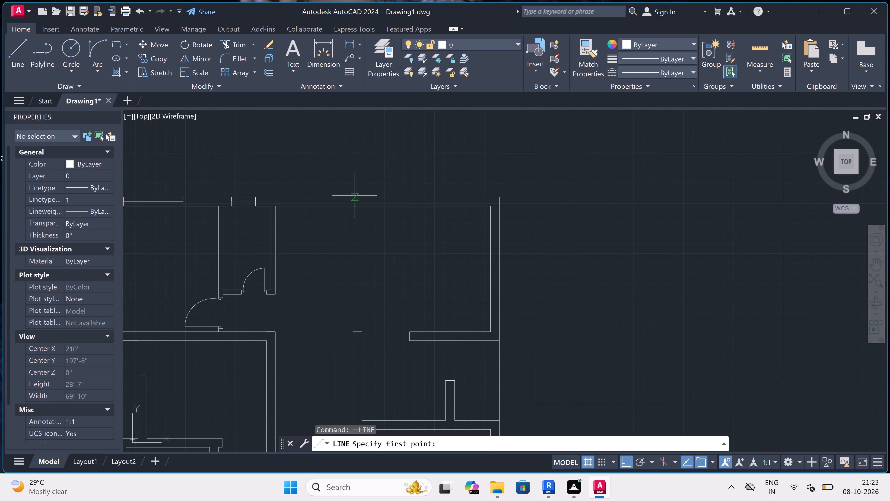
{"action": "left_click", "coordinate": [346, 198]}
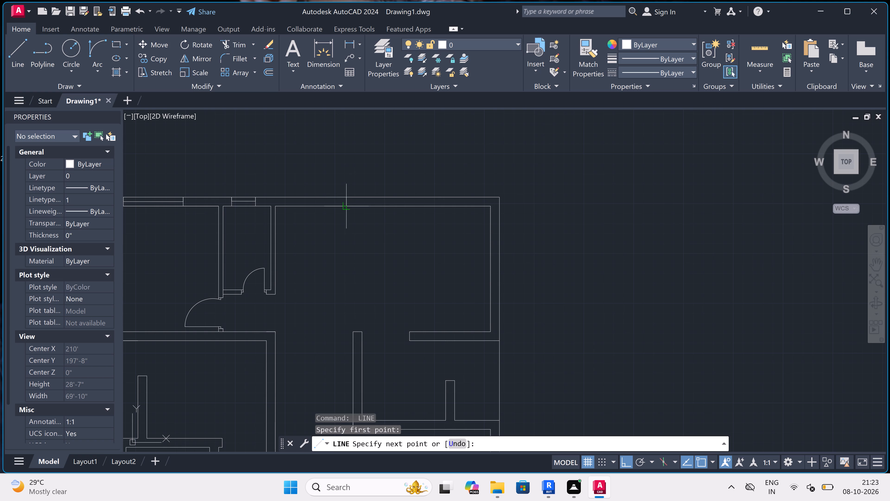
{"action": "left_click", "coordinate": [348, 206]}
{"action": "scroll", "coordinate": [347, 203], "scroll_direction": "up", "scroll_amount": 2}
{"action": "left_click", "coordinate": [347, 202]}
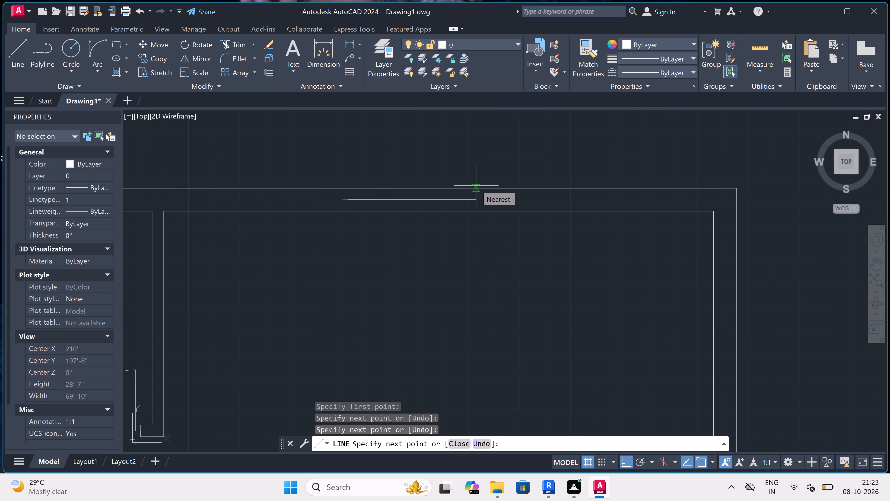
{"action": "type", "text": "5'"}
{"action": "key", "text": "space"}
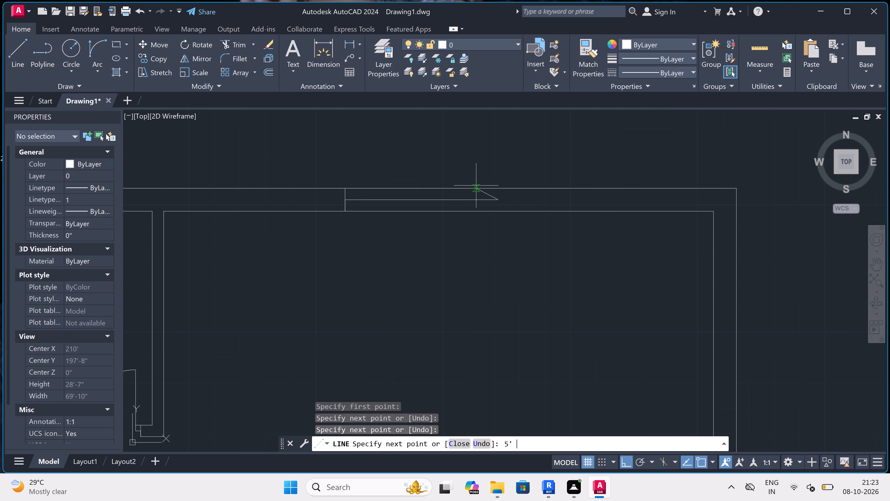
{"action": "left_click", "coordinate": [499, 188]}
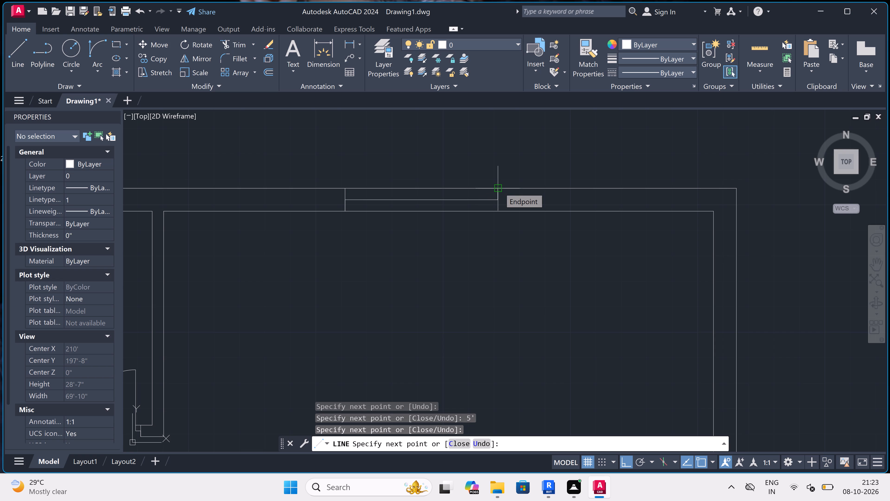
{"action": "left_click", "coordinate": [499, 188]}
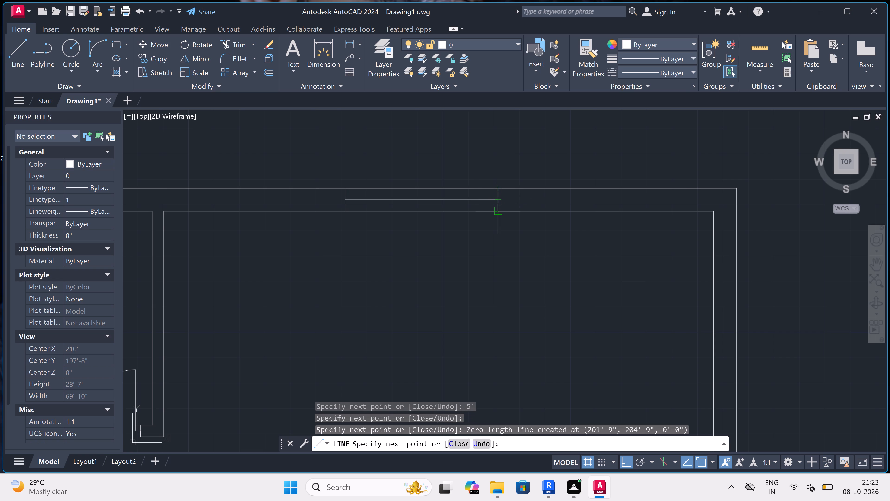
{"action": "left_click", "coordinate": [495, 211]}
{"action": "key", "text": "Escape"}
{"action": "scroll", "coordinate": [495, 210], "scroll_direction": "down", "scroll_amount": 1}
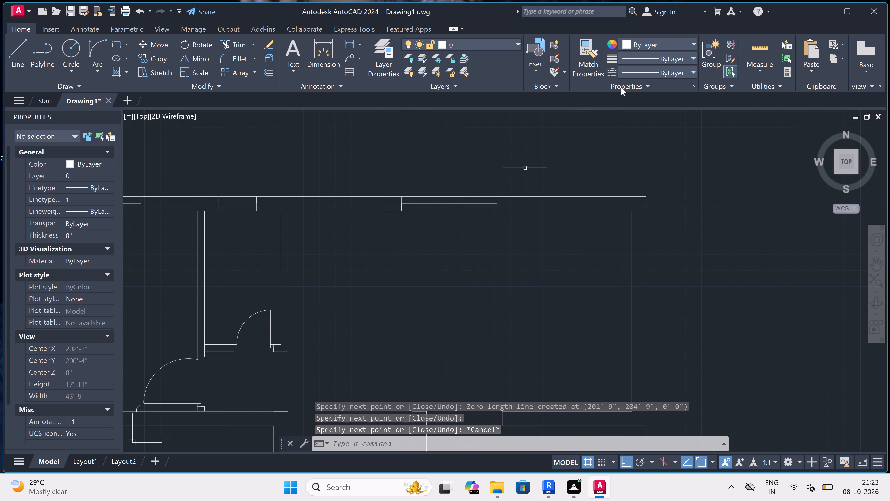
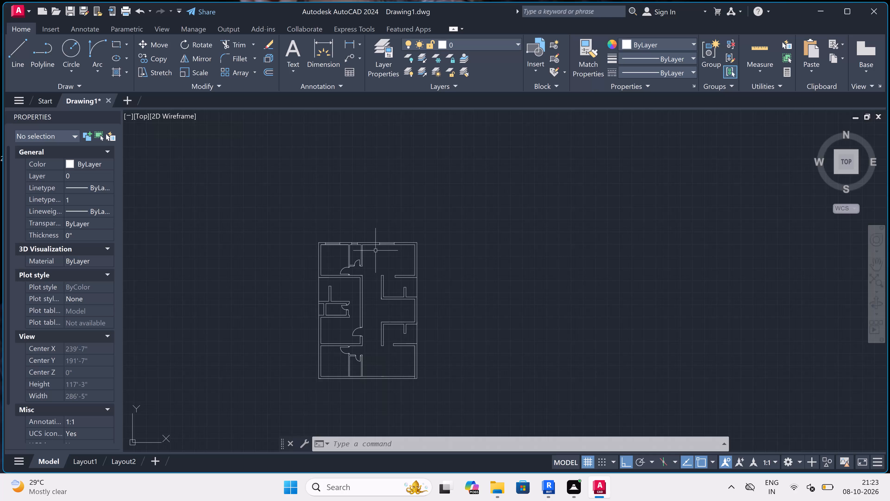
Draw a 5' wide window in the large northeast room's east wall, with end lines across the wall and a centre line.
{"action": "type", "text": "l"}
{"action": "key", "text": "space"}
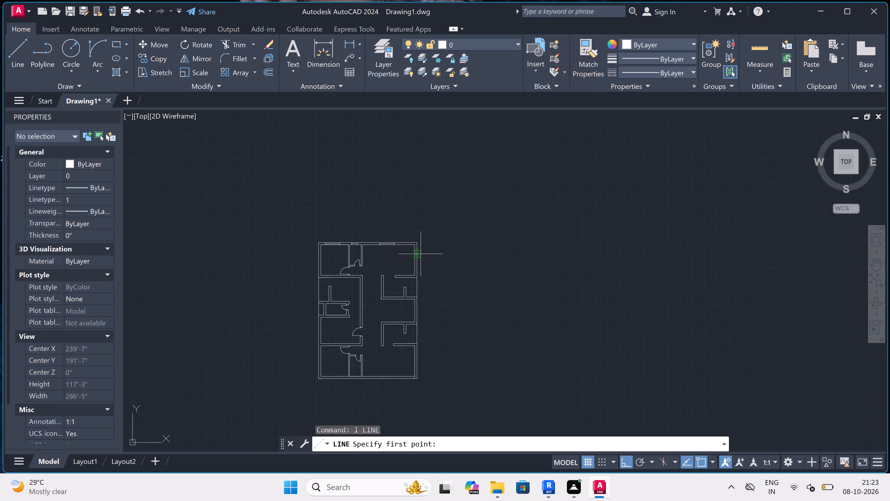
{"action": "scroll", "coordinate": [415, 278], "scroll_direction": "up", "scroll_amount": 2}
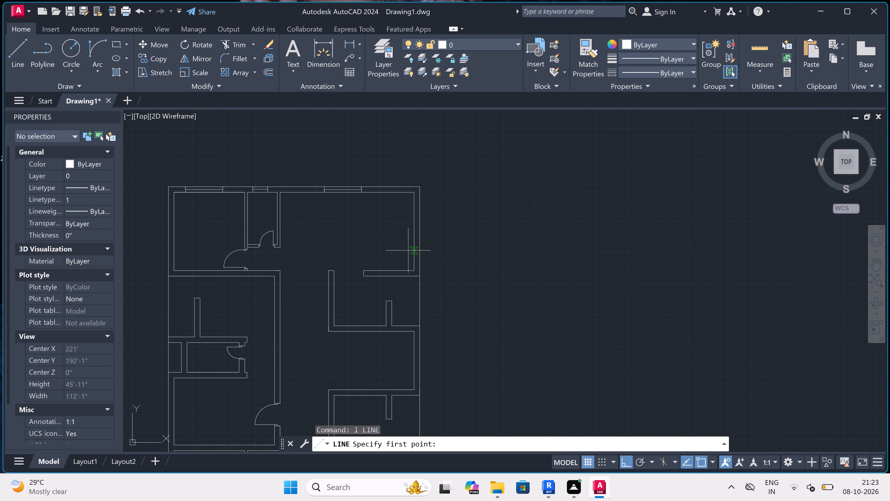
{"action": "scroll", "coordinate": [410, 244], "scroll_direction": "up", "scroll_amount": 2}
{"action": "scroll", "coordinate": [413, 169], "scroll_direction": "down", "scroll_amount": 3}
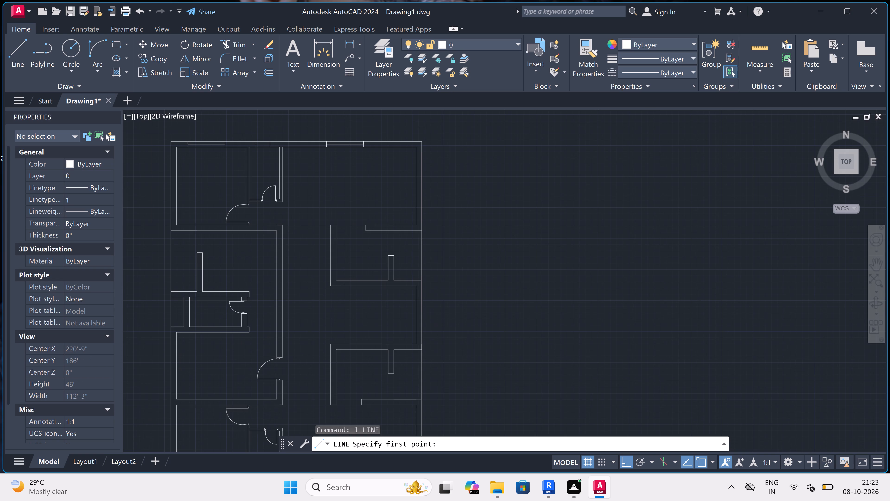
{"action": "scroll", "coordinate": [415, 155], "scroll_direction": "up", "scroll_amount": 2}
{"action": "scroll", "coordinate": [416, 175], "scroll_direction": "up", "scroll_amount": 2}
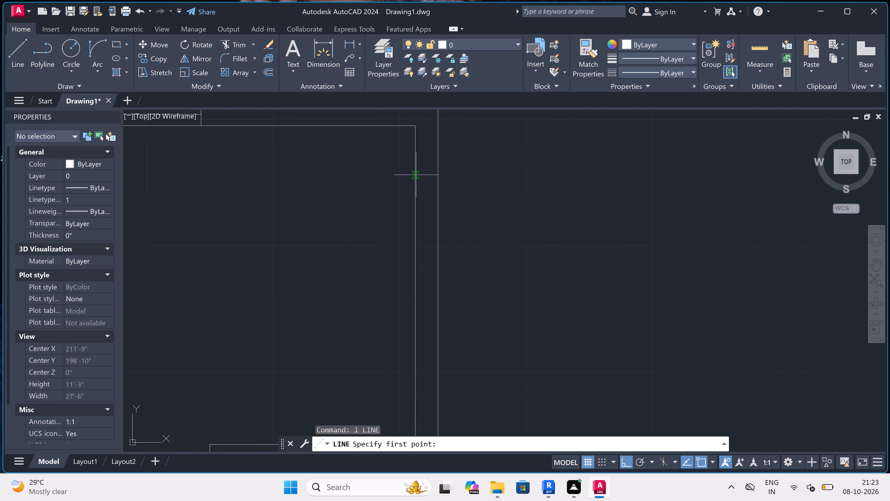
{"action": "left_click", "coordinate": [416, 206]}
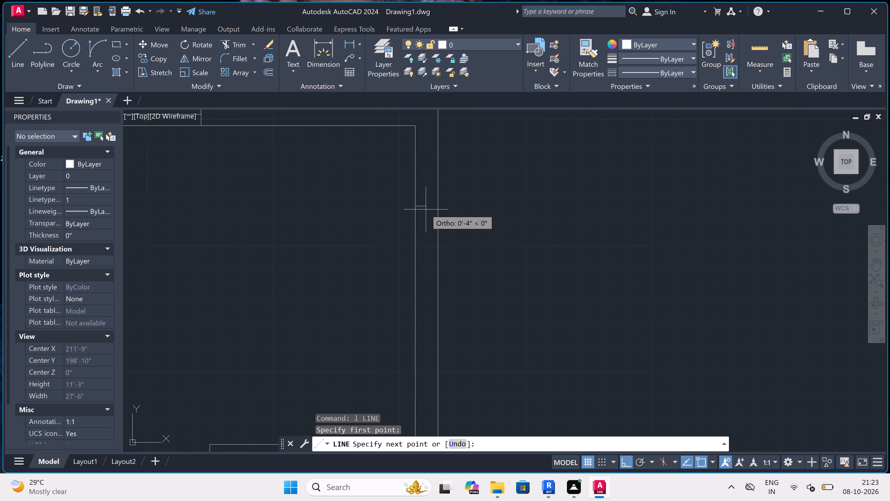
{"action": "left_click", "coordinate": [434, 206]}
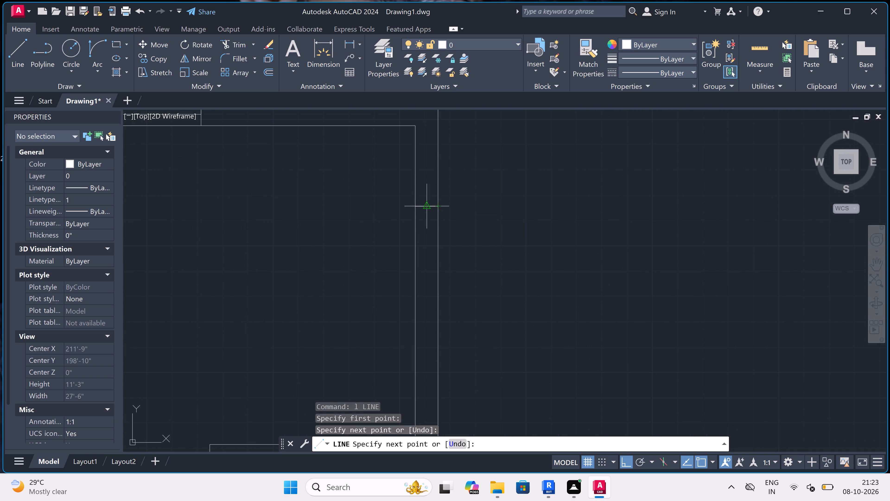
{"action": "left_click", "coordinate": [427, 206]}
{"action": "type", "text": "5'"}
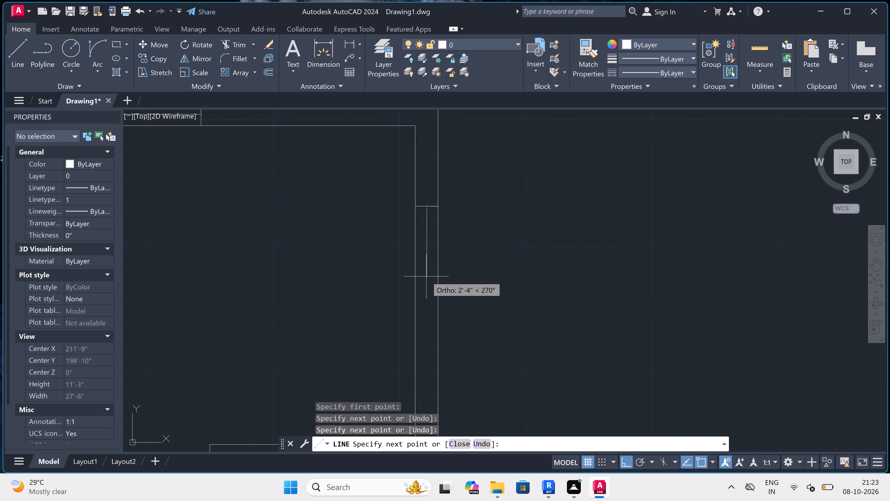
{"action": "key", "text": "space"}
{"action": "scroll", "coordinate": [424, 276], "scroll_direction": "down", "scroll_amount": 2}
{"action": "scroll", "coordinate": [418, 312], "scroll_direction": "up", "scroll_amount": 2}
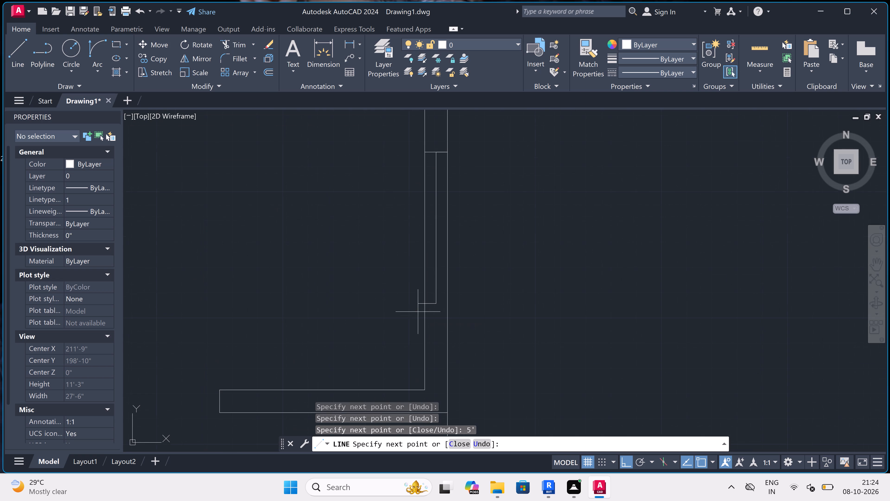
{"action": "left_click", "coordinate": [424, 303]}
{"action": "left_click", "coordinate": [446, 306]}
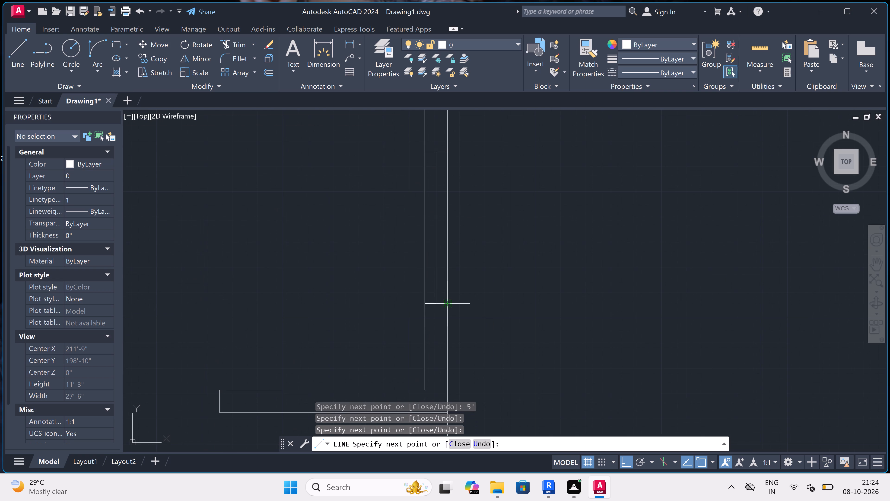
{"action": "key", "text": "Escape"}
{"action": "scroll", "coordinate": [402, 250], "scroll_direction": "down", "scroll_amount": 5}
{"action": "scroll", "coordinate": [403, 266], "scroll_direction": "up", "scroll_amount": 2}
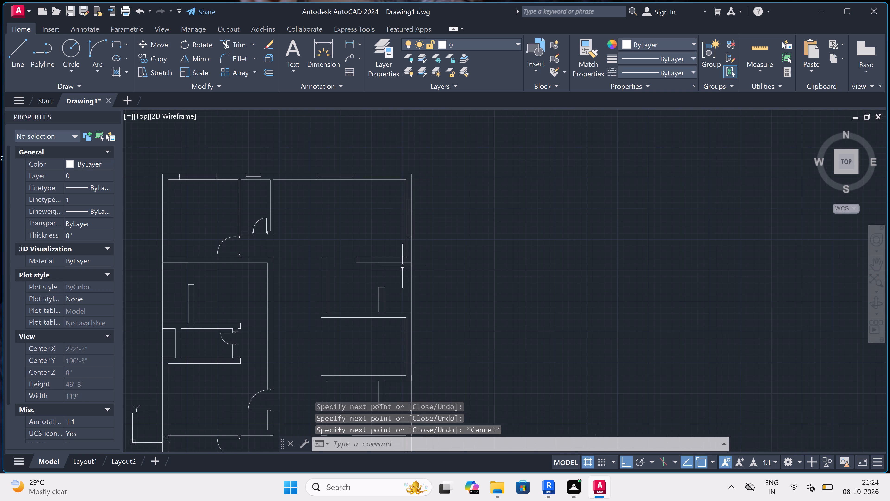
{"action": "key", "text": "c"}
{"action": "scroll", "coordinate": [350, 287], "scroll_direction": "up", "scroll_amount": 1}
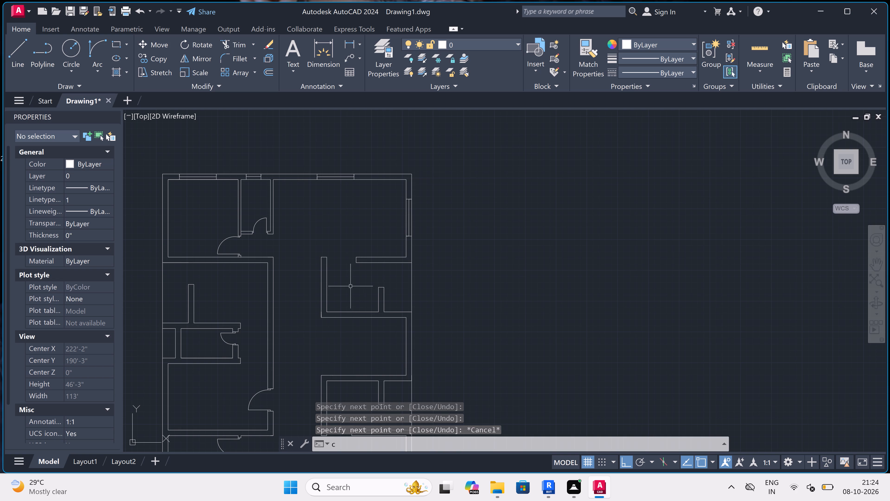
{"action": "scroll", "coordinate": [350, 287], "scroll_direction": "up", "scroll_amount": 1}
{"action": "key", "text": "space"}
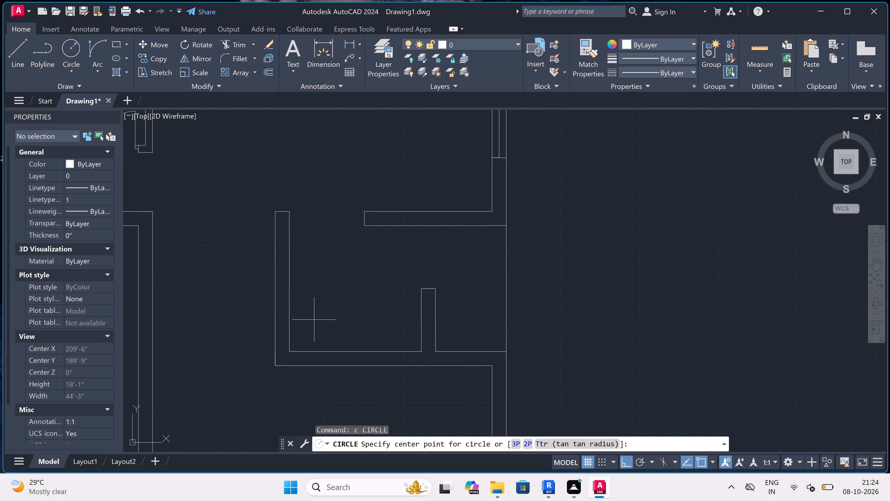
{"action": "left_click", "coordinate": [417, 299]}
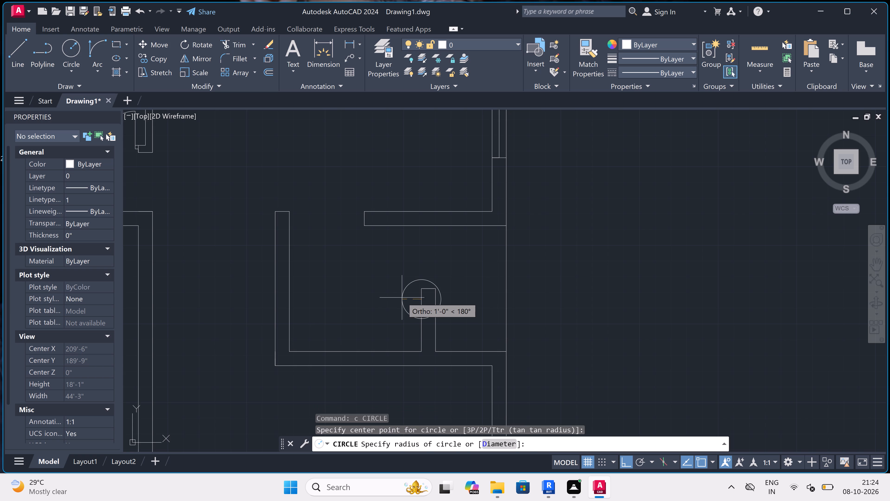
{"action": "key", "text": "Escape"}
Draw a stepped line in the recess south of the northeast room, from its short partition west, about 1'-7" south, and west to the recess's west wall.
{"action": "key", "text": "l"}
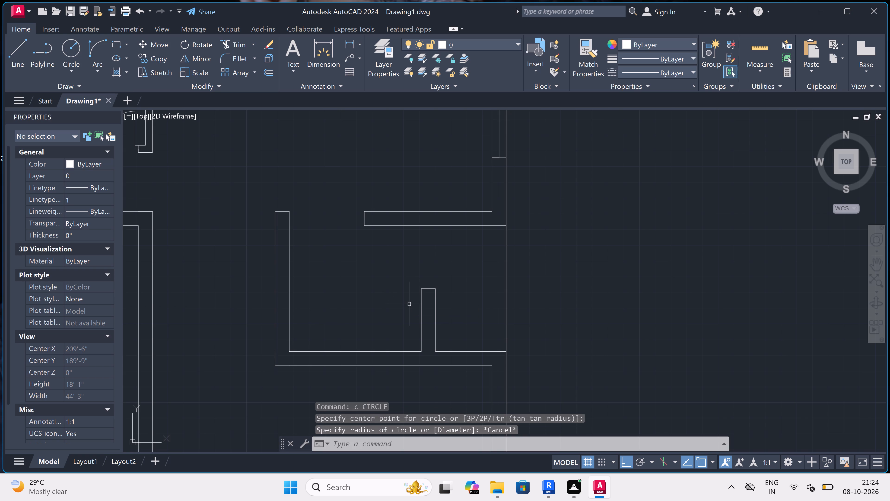
{"action": "key", "text": "space"}
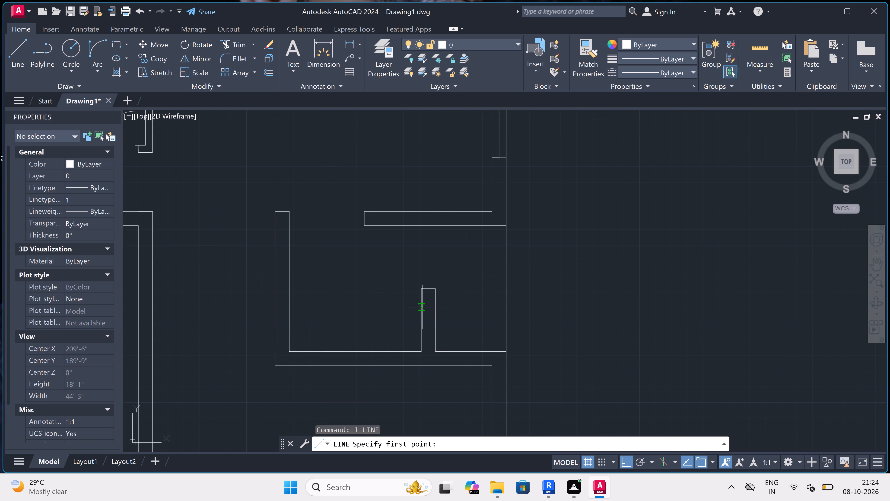
{"action": "left_click", "coordinate": [420, 301]}
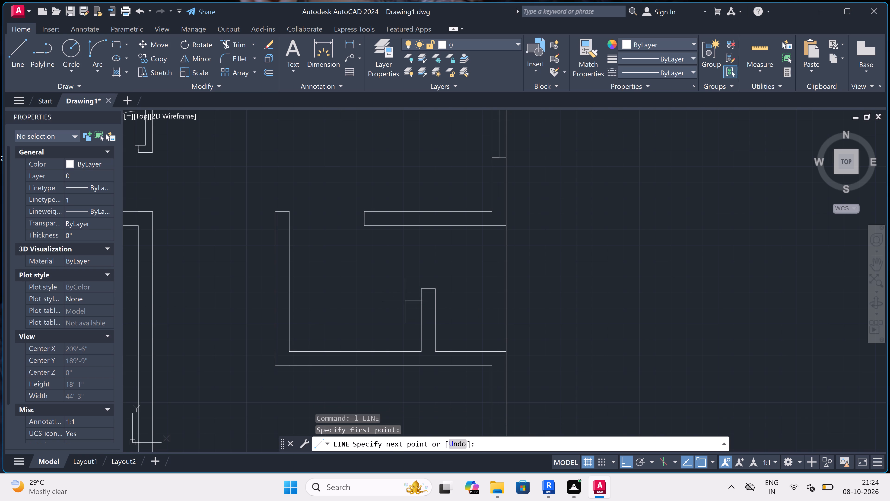
{"action": "left_click", "coordinate": [398, 301]}
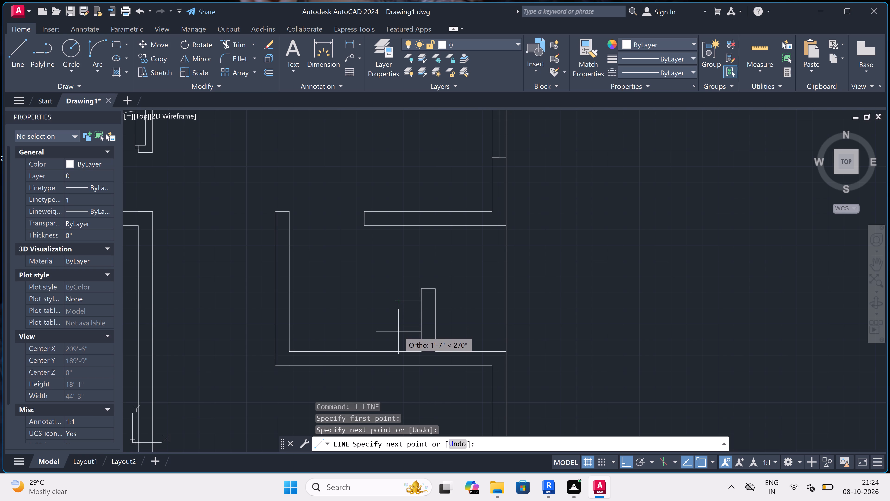
{"action": "double_click", "coordinate": [398, 331]}
{"action": "left_click", "coordinate": [291, 329]}
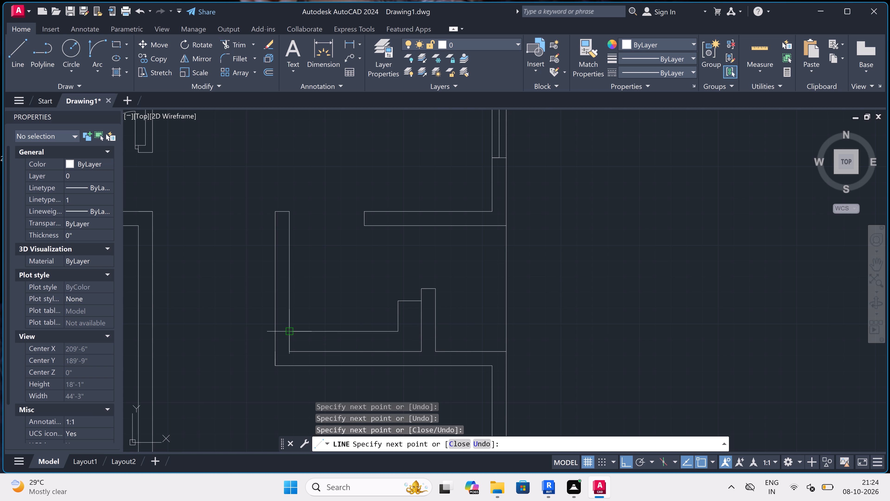
{"action": "key", "text": "Escape"}
Draw a matching stepped line in the southern recess, from its west wall about 6' east, a short way south, and east to the short partition.
{"action": "scroll", "coordinate": [310, 281], "scroll_direction": "down", "scroll_amount": 3}
{"action": "scroll", "coordinate": [315, 318], "scroll_direction": "up", "scroll_amount": 1}
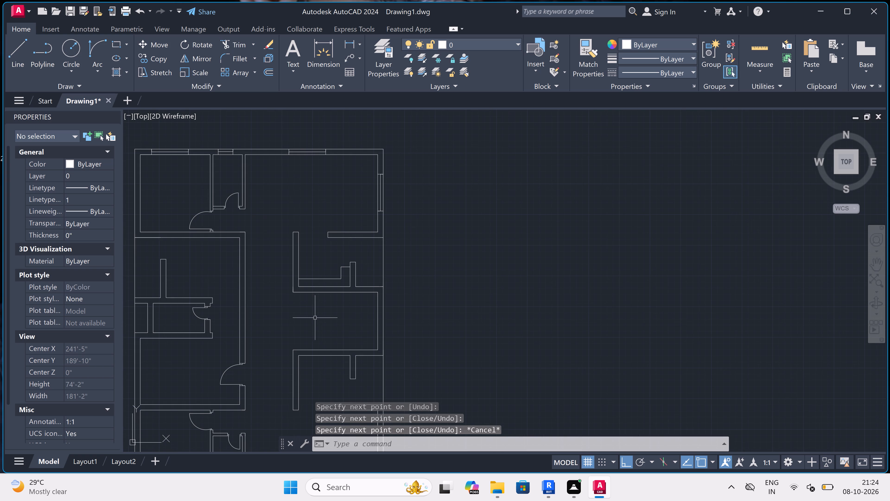
{"action": "key", "text": "space"}
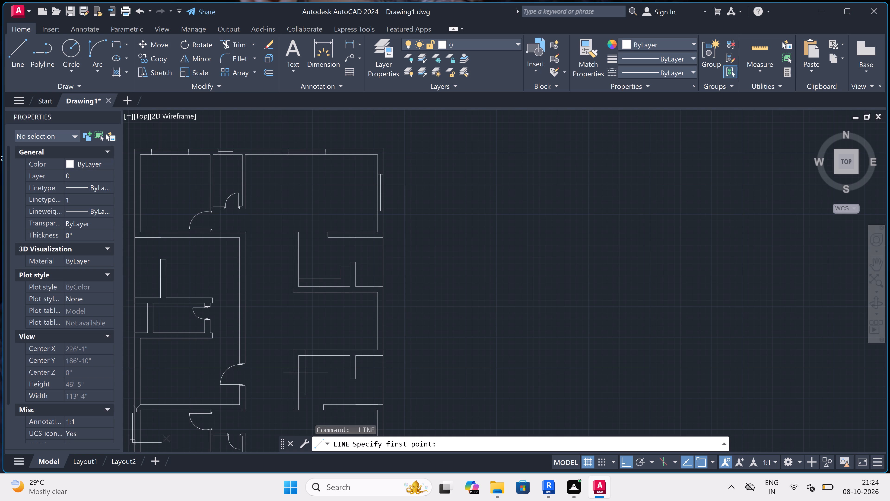
{"action": "scroll", "coordinate": [301, 374], "scroll_direction": "up", "scroll_amount": 1}
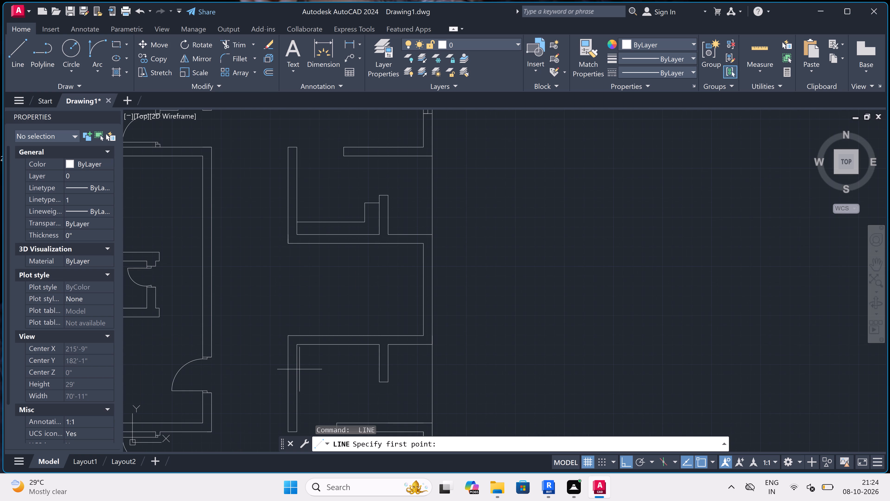
{"action": "left_click", "coordinate": [297, 361]}
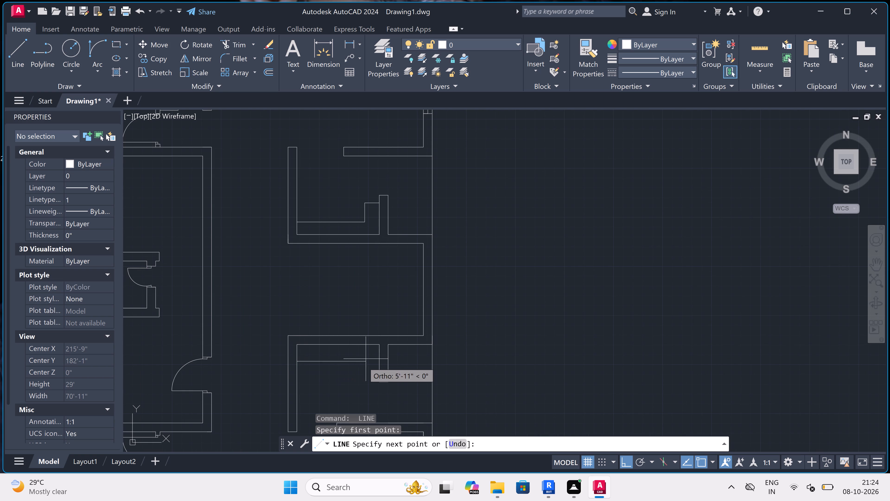
{"action": "scroll", "coordinate": [361, 366], "scroll_direction": "up", "scroll_amount": 3}
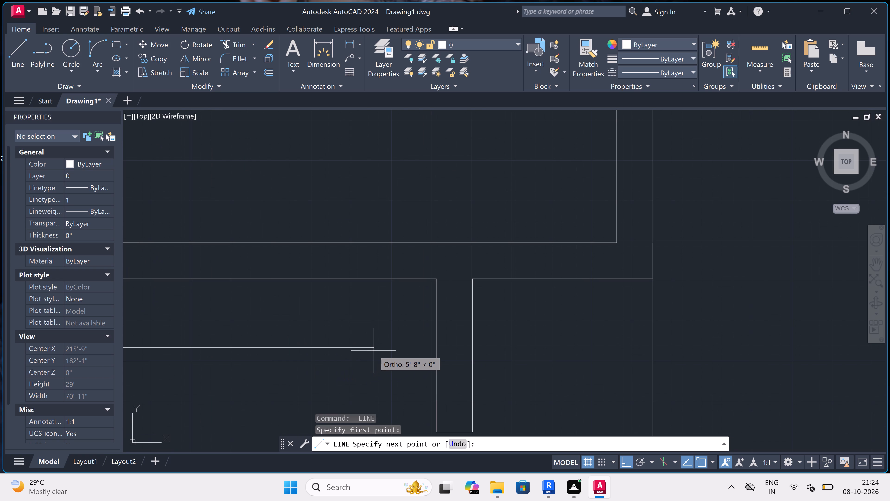
{"action": "left_click", "coordinate": [374, 346]}
{"action": "scroll", "coordinate": [381, 362], "scroll_direction": "down", "scroll_amount": 4}
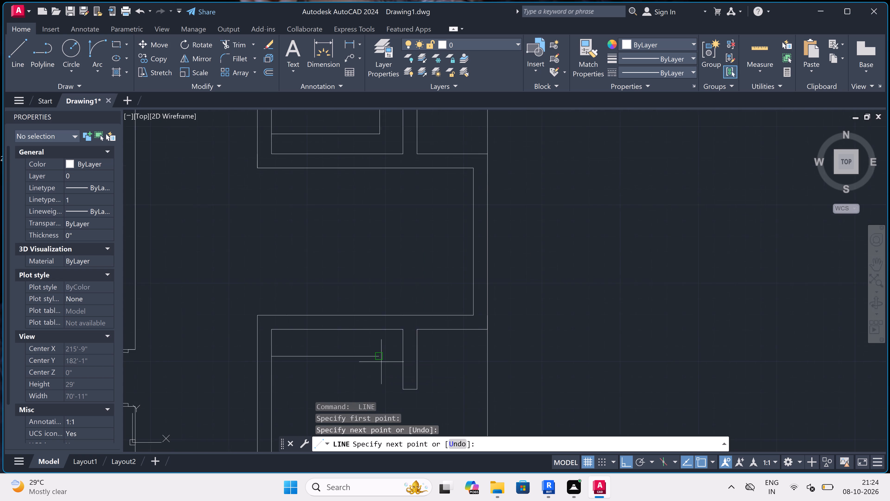
{"action": "scroll", "coordinate": [383, 372], "scroll_direction": "up", "scroll_amount": 2}
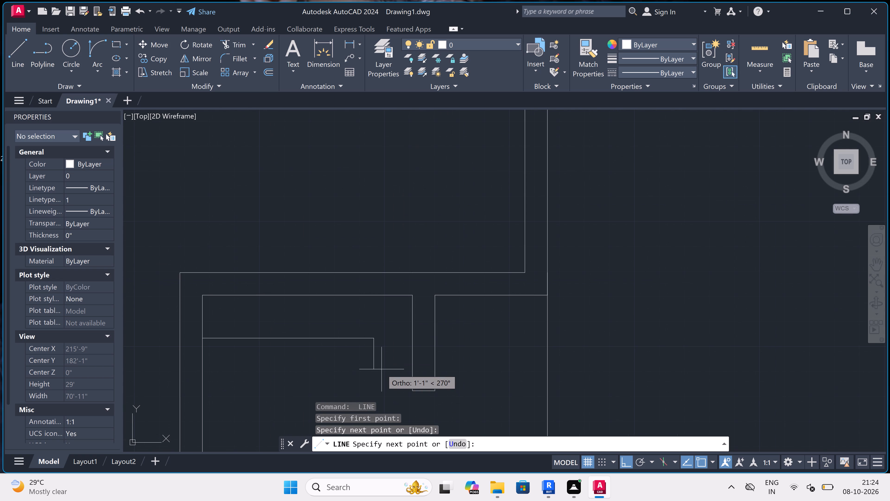
{"action": "key", "text": "ctrl+z"}
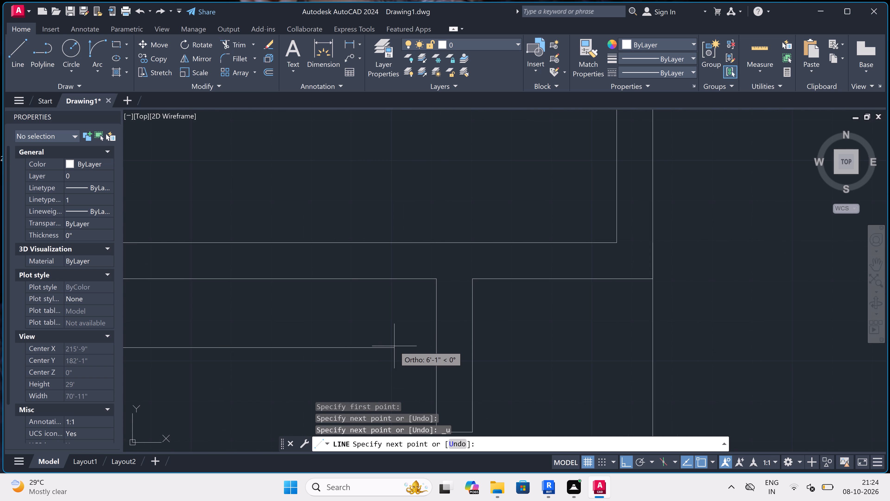
{"action": "left_click", "coordinate": [397, 346]}
{"action": "scroll", "coordinate": [397, 346], "scroll_direction": "down", "scroll_amount": 3}
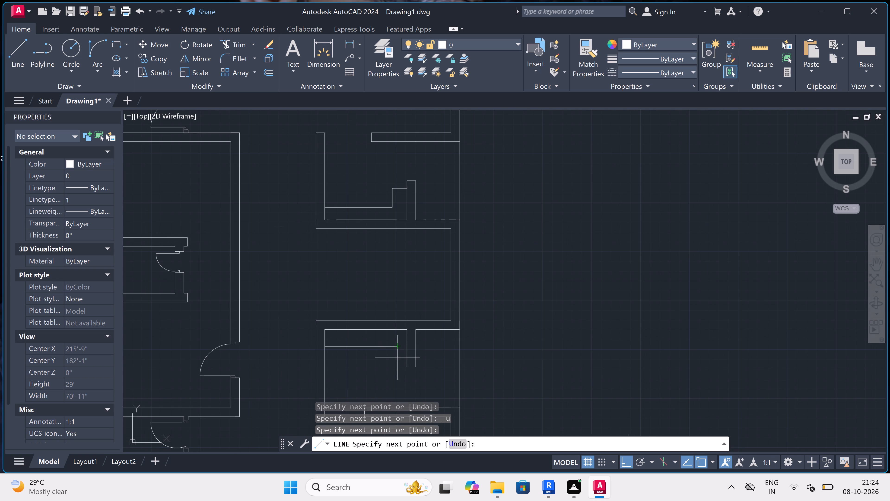
{"action": "scroll", "coordinate": [398, 358], "scroll_direction": "up", "scroll_amount": 3}
{"action": "key", "text": "ctrl+z"}
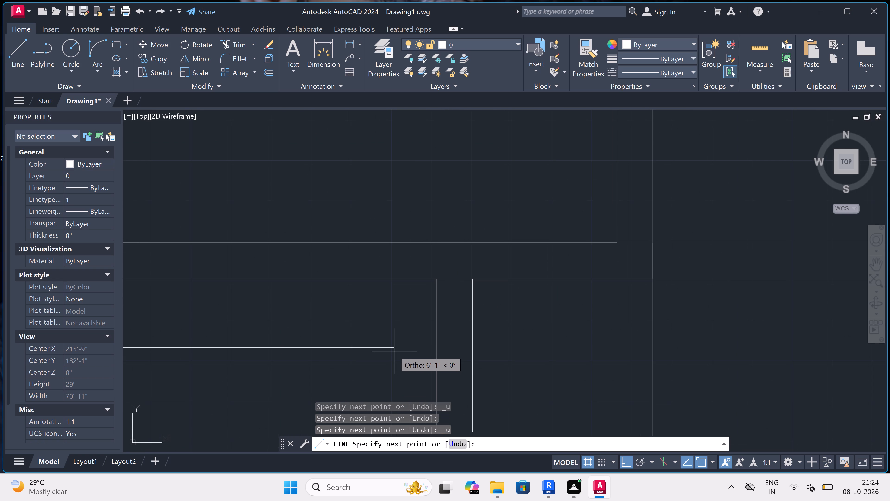
{"action": "left_click", "coordinate": [383, 344]}
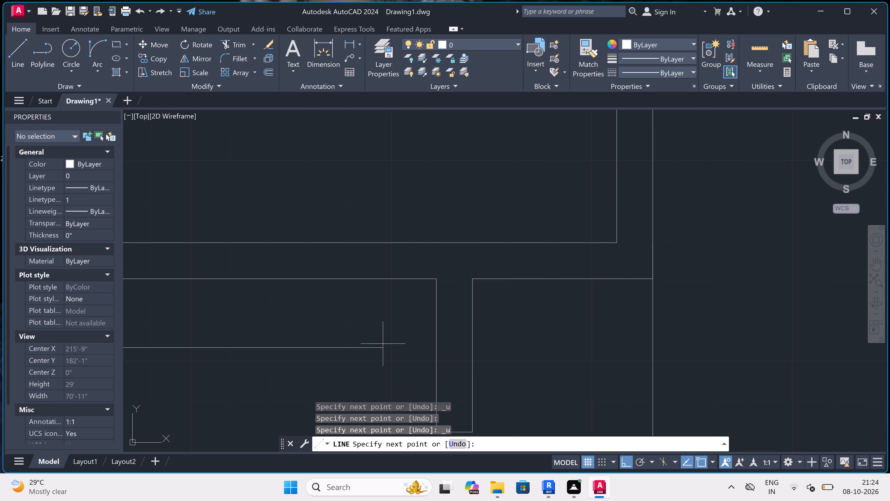
{"action": "scroll", "coordinate": [383, 343], "scroll_direction": "down", "scroll_amount": 2}
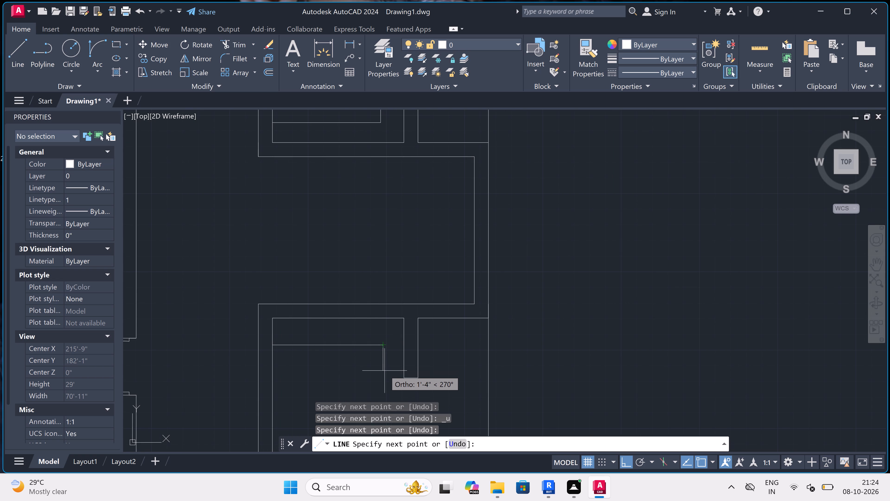
{"action": "left_click", "coordinate": [385, 366]}
{"action": "left_click", "coordinate": [403, 366]}
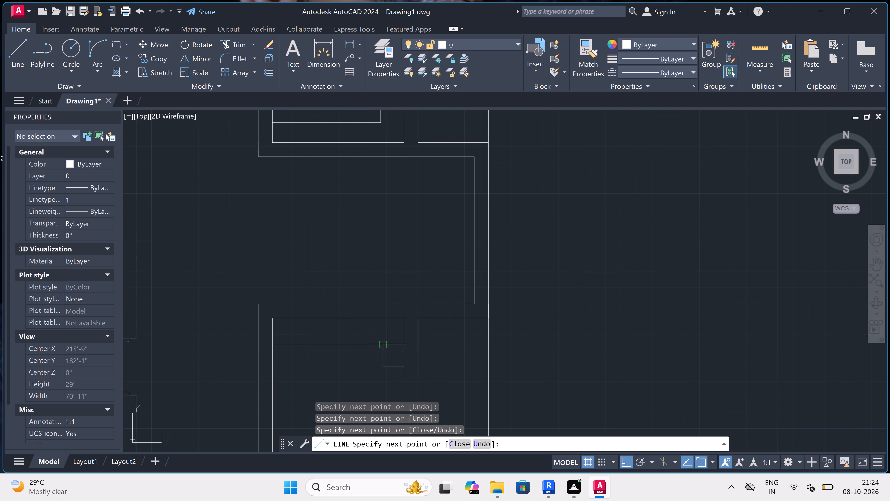
{"action": "key", "text": "Escape"}
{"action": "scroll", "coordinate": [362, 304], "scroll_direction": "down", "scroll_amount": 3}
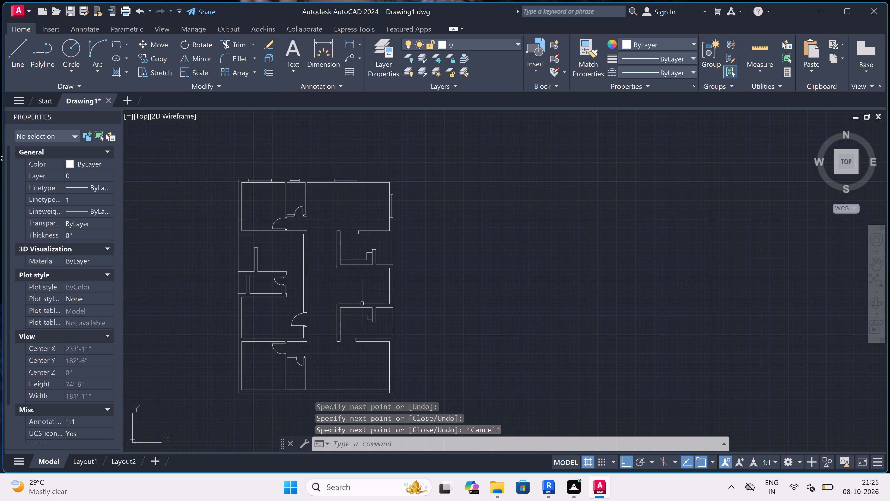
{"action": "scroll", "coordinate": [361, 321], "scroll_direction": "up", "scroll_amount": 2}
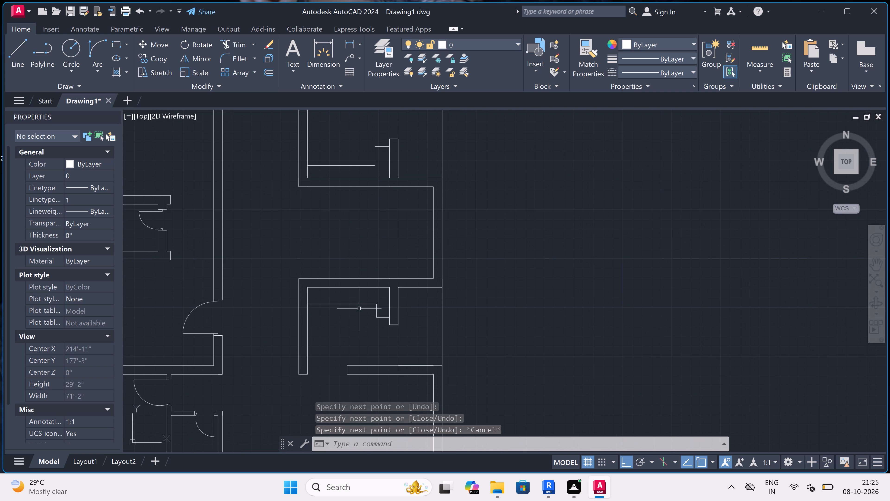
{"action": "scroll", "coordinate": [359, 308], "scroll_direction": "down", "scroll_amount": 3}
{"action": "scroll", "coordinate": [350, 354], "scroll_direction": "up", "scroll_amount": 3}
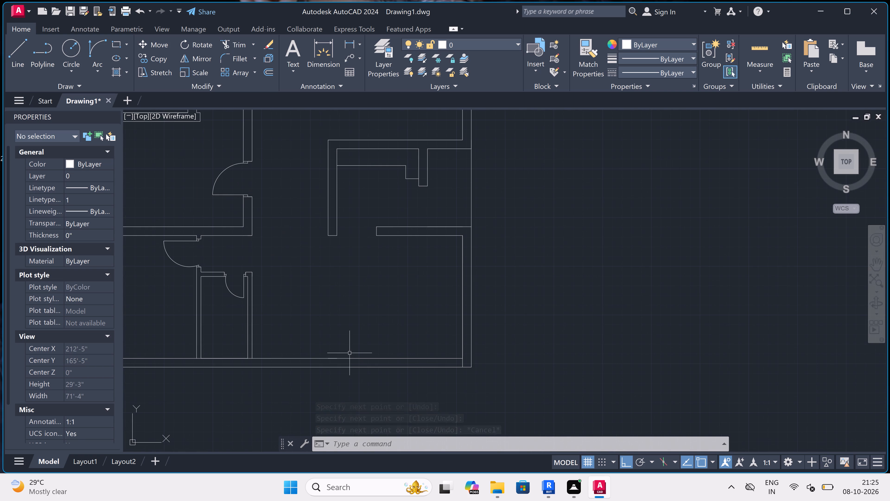
Draw a 5' wide window in the large southeast room's south wall, with end lines across the wall and a centre line.
{"action": "key", "text": "space"}
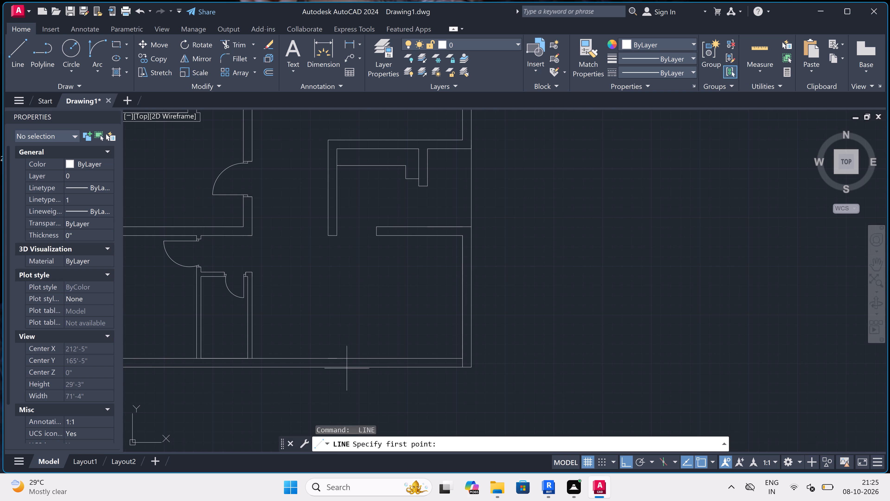
{"action": "left_click", "coordinate": [303, 358]}
{"action": "left_click", "coordinate": [305, 366]}
{"action": "scroll", "coordinate": [305, 365], "scroll_direction": "up", "scroll_amount": 2}
{"action": "left_click", "coordinate": [303, 361]}
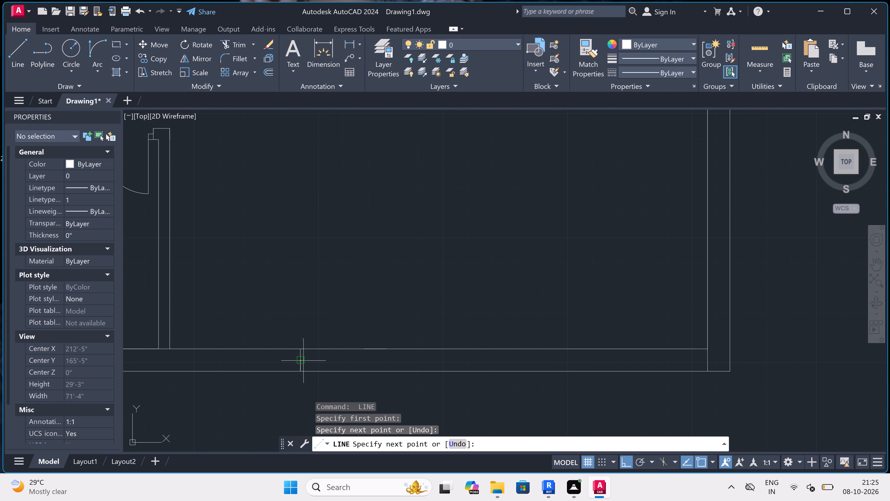
{"action": "type", "text": "5'"}
{"action": "key", "text": "space"}
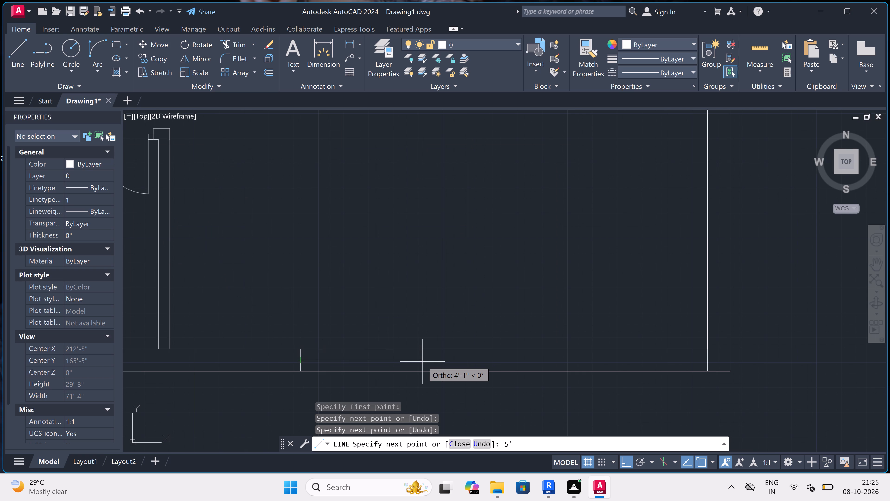
{"action": "left_click", "coordinate": [449, 345]}
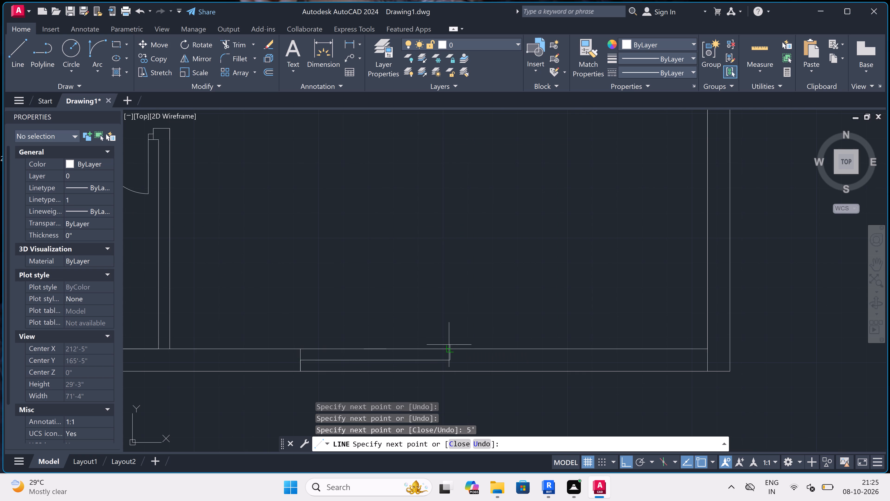
{"action": "left_click", "coordinate": [447, 371]}
{"action": "key", "text": "Escape"}
{"action": "scroll", "coordinate": [315, 358], "scroll_direction": "down", "scroll_amount": 2}
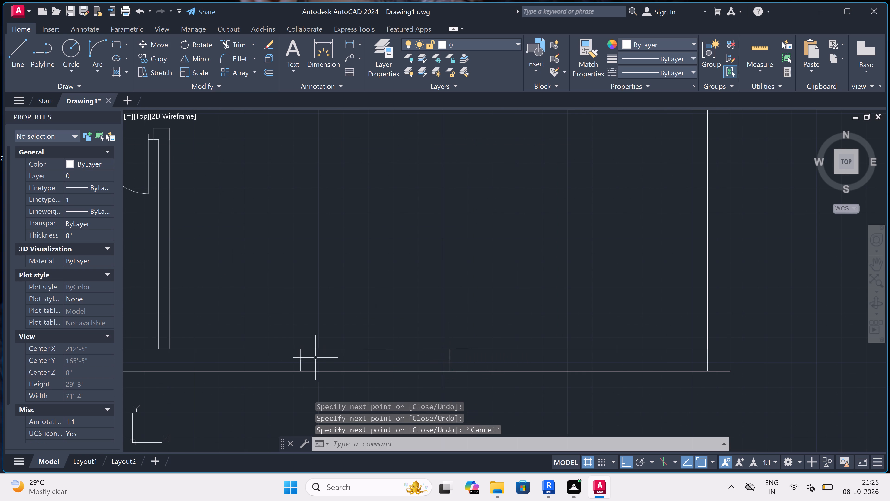
{"action": "scroll", "coordinate": [315, 358], "scroll_direction": "down", "scroll_amount": 1}
Draw a 5' wide window in the large southeast room's east wall, with end lines across the wall and a centre line.
{"action": "scroll", "coordinate": [411, 310], "scroll_direction": "up", "scroll_amount": 1}
{"action": "key", "text": "space"}
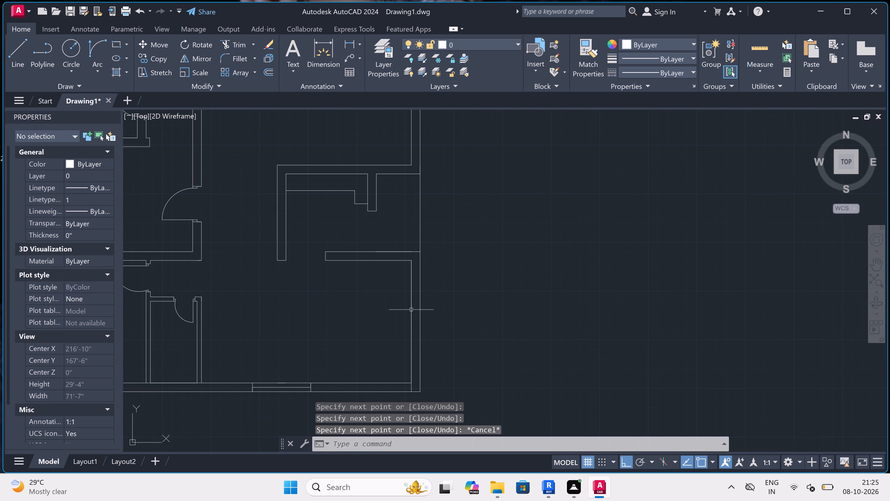
{"action": "scroll", "coordinate": [414, 283], "scroll_direction": "up", "scroll_amount": 1}
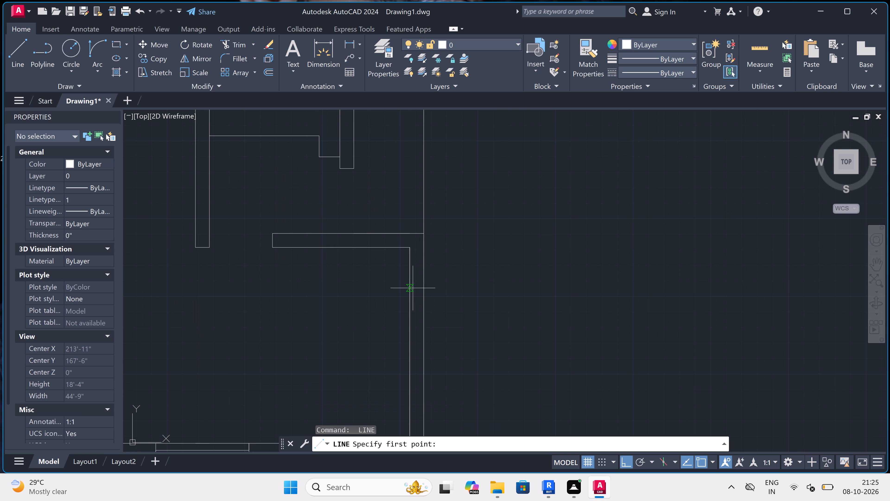
{"action": "left_click", "coordinate": [413, 288]}
{"action": "left_click", "coordinate": [424, 284]}
{"action": "left_click", "coordinate": [415, 290]}
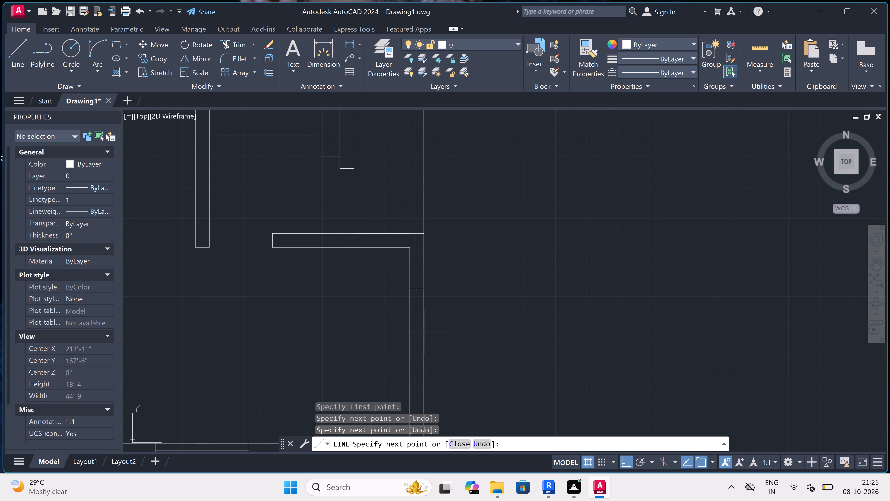
{"action": "type", "text": "5'"}
{"action": "key", "text": "space"}
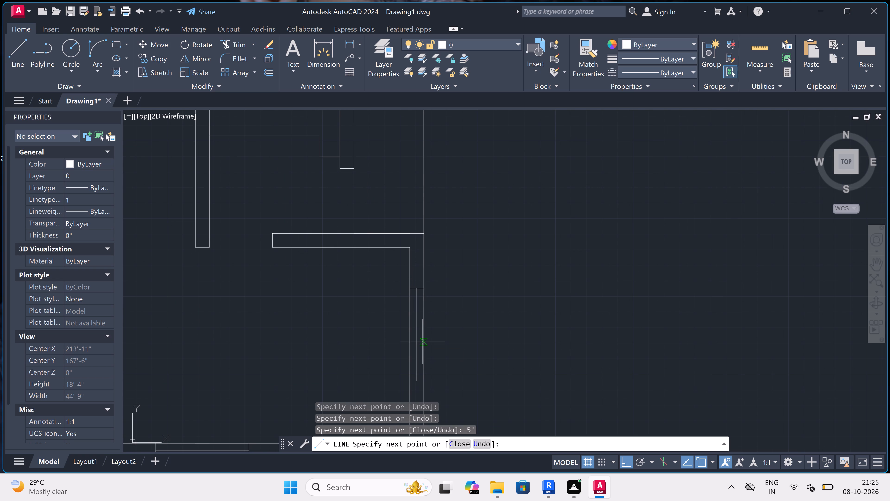
{"action": "scroll", "coordinate": [423, 342], "scroll_direction": "down", "scroll_amount": 2}
{"action": "scroll", "coordinate": [417, 365], "scroll_direction": "up", "scroll_amount": 2}
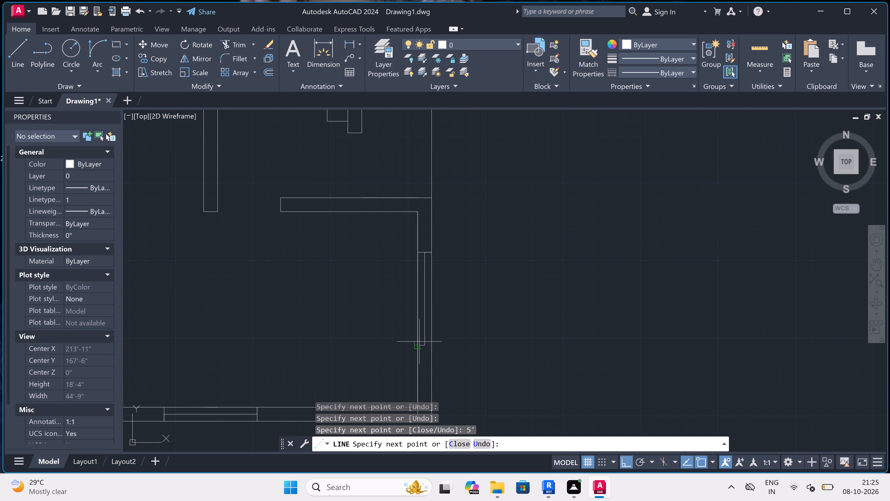
{"action": "left_click", "coordinate": [419, 344]}
{"action": "left_click", "coordinate": [434, 343]}
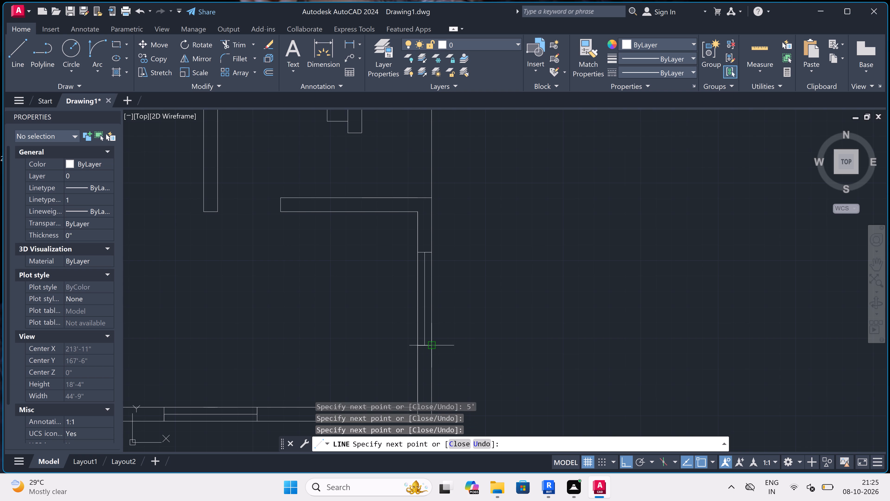
{"action": "key", "text": "Escape"}
{"action": "scroll", "coordinate": [400, 319], "scroll_direction": "down", "scroll_amount": 4}
Draw a 2' wide window in the south wall of the small room beside the southwest room, with end lines and a centre line.
{"action": "scroll", "coordinate": [369, 318], "scroll_direction": "up", "scroll_amount": 2}
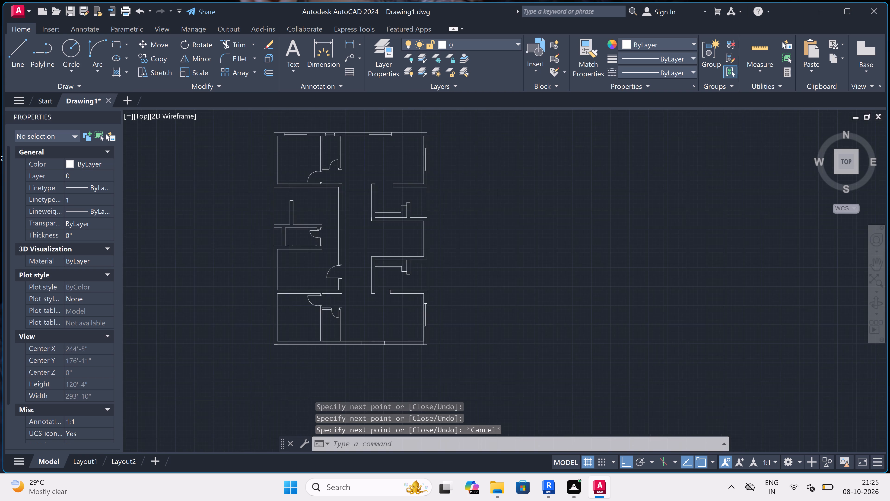
{"action": "key", "text": "space"}
{"action": "scroll", "coordinate": [297, 358], "scroll_direction": "up", "scroll_amount": 2}
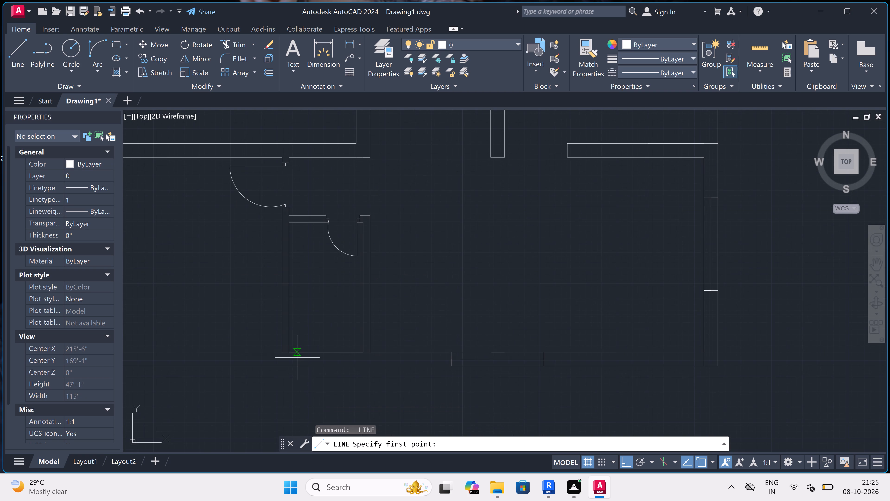
{"action": "left_click", "coordinate": [307, 355]}
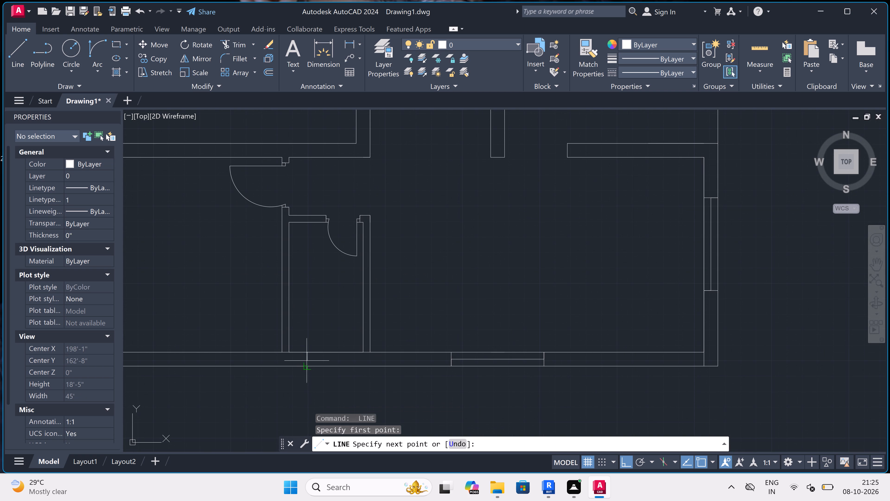
{"action": "left_click", "coordinate": [309, 367]}
{"action": "scroll", "coordinate": [309, 364], "scroll_direction": "up", "scroll_amount": 3}
{"action": "left_click", "coordinate": [308, 347]}
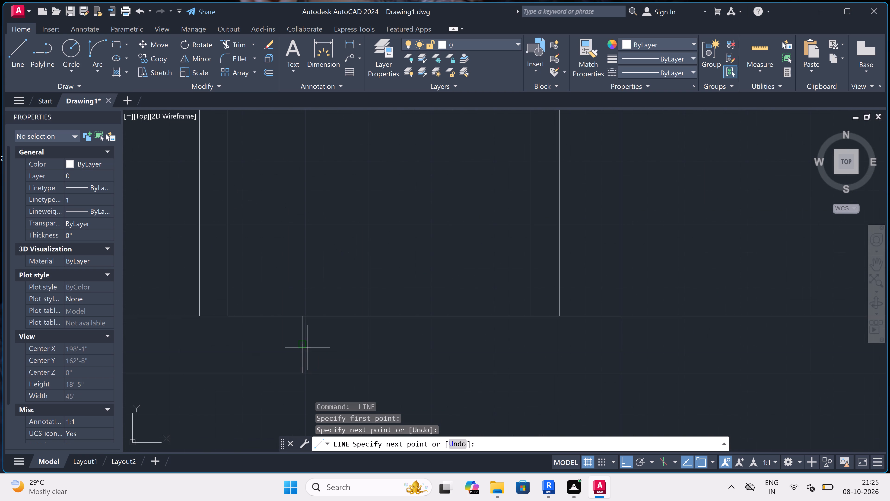
{"action": "type", "text": "2'"}
{"action": "key", "text": "space"}
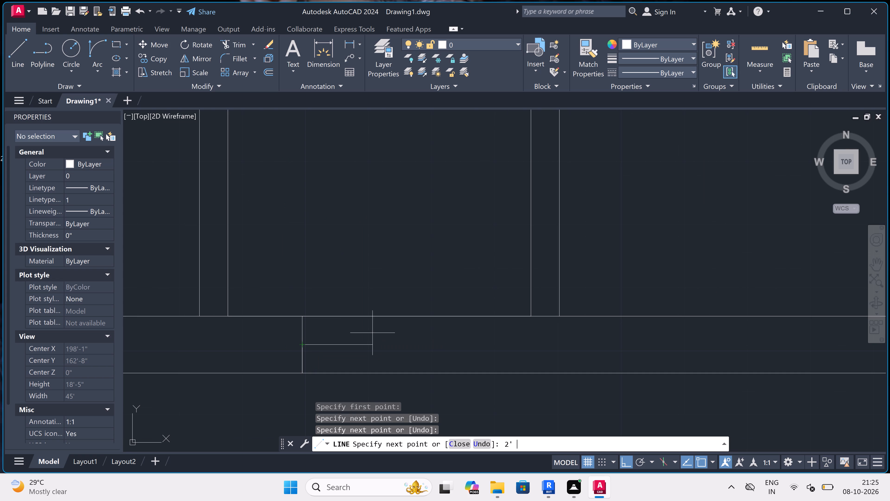
{"action": "left_click", "coordinate": [455, 317]}
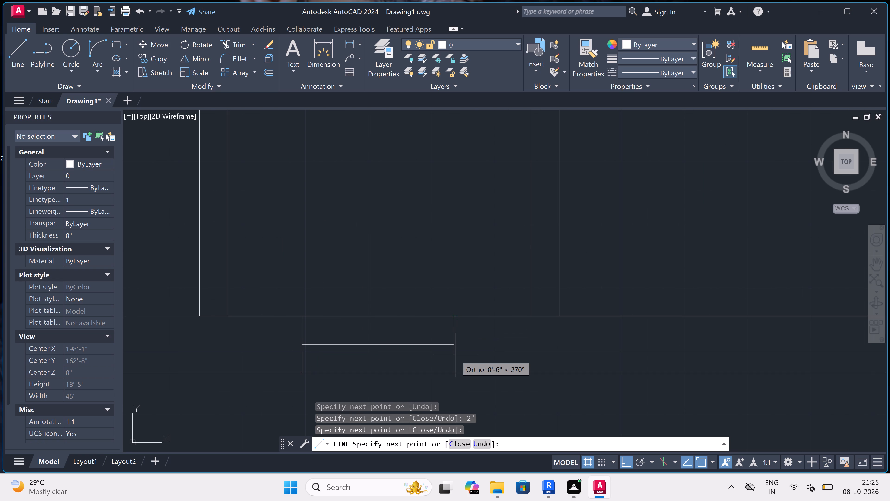
{"action": "left_click", "coordinate": [454, 368]}
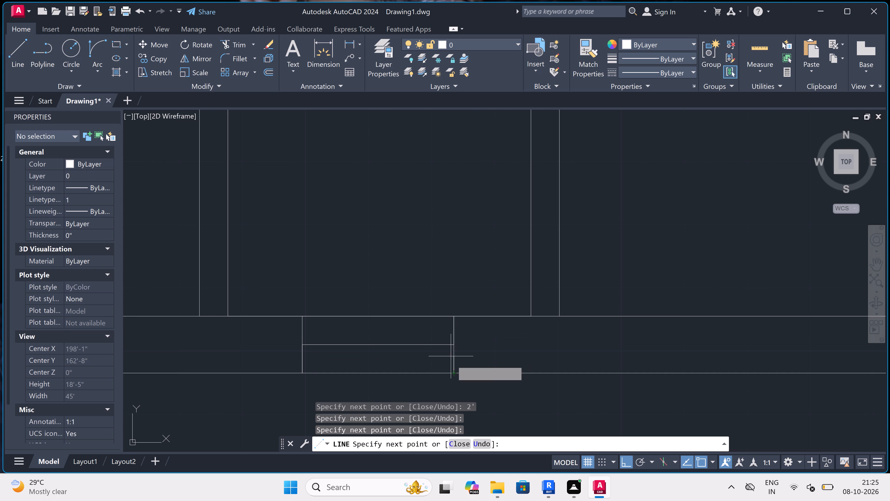
{"action": "key", "text": "Escape"}
{"action": "scroll", "coordinate": [393, 312], "scroll_direction": "down", "scroll_amount": 4}
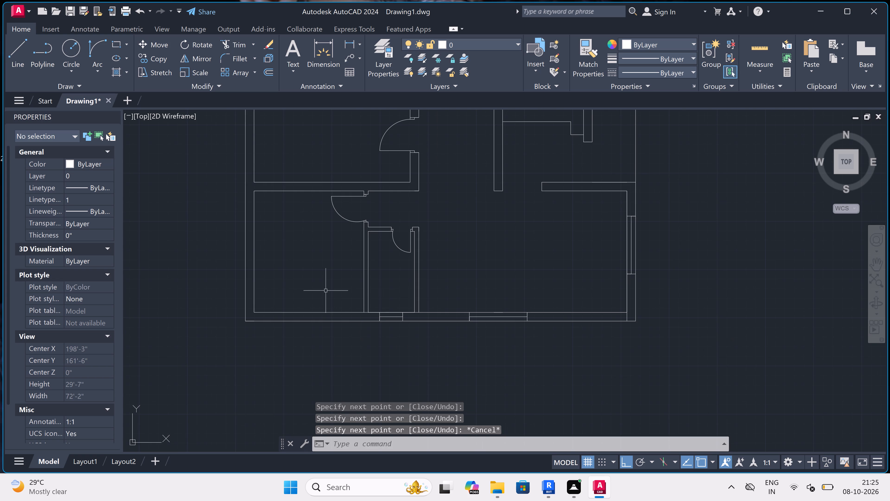
Draw a 5' wide window in the southwest room's west wall, with end lines across the wall and a centre line.
{"action": "key", "text": "space"}
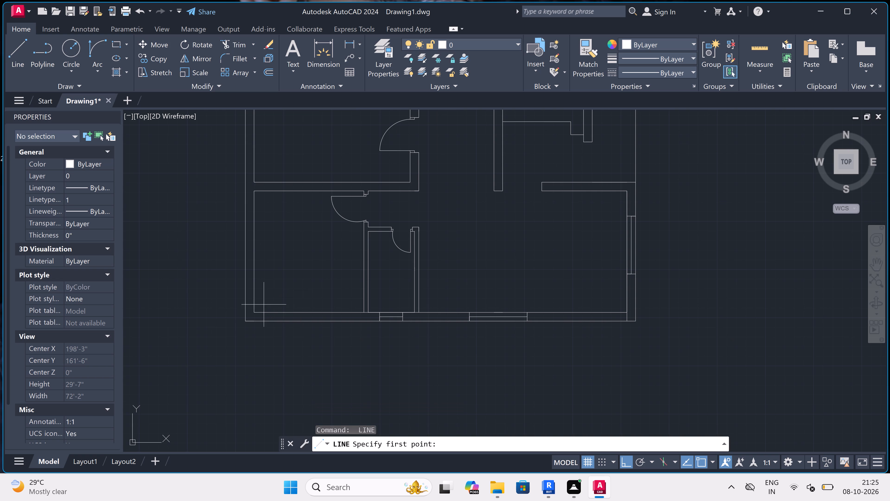
{"action": "scroll", "coordinate": [244, 240], "scroll_direction": "up", "scroll_amount": 1}
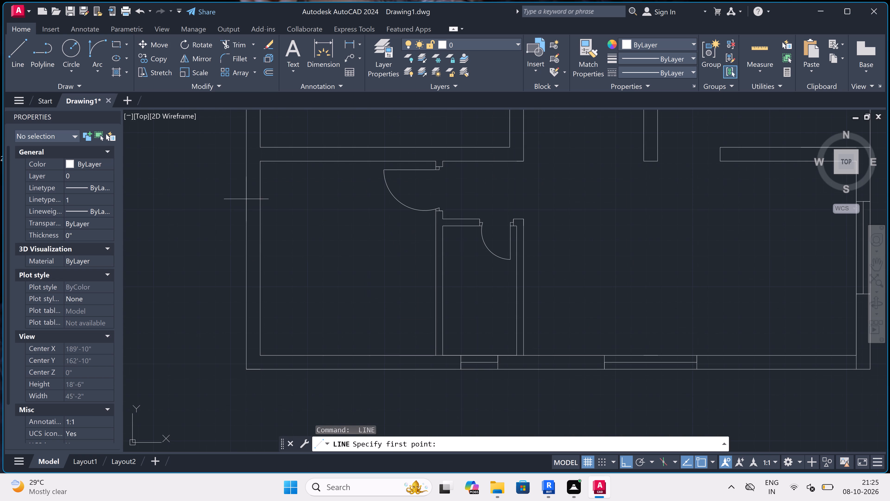
{"action": "left_click", "coordinate": [246, 198]}
{"action": "left_click", "coordinate": [264, 196]}
{"action": "left_click", "coordinate": [253, 197]}
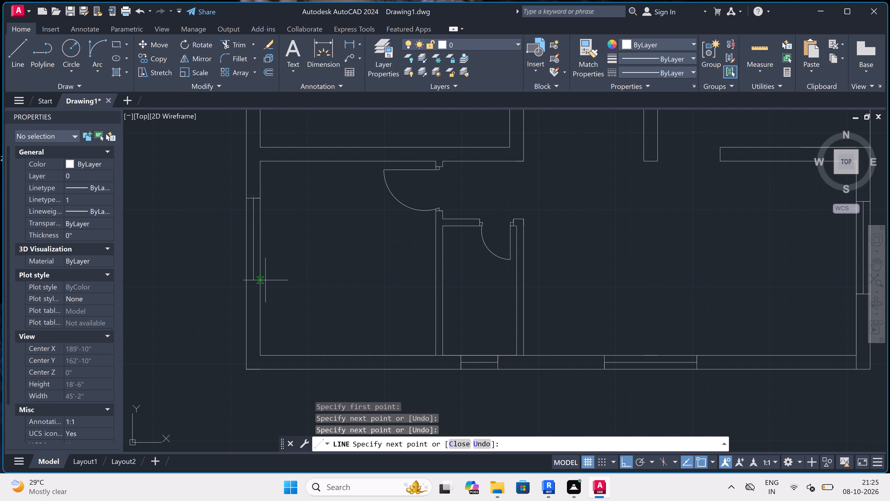
{"action": "type", "text": "5'"}
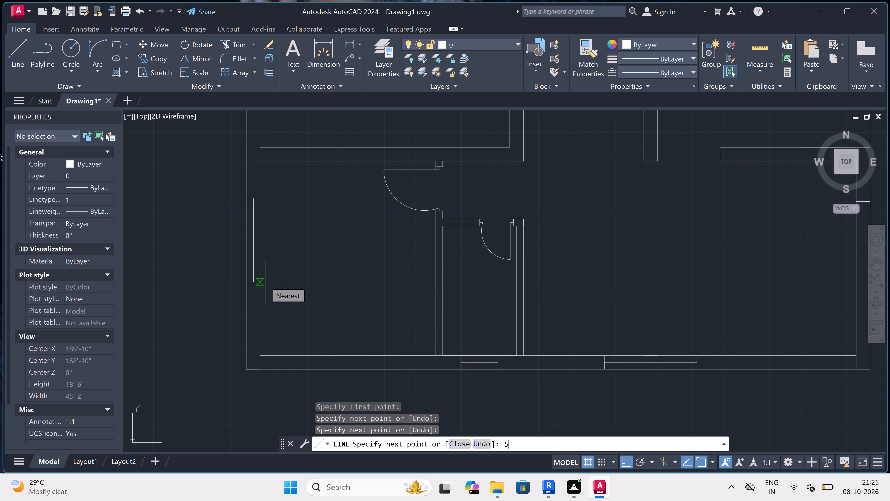
{"action": "key", "text": "space"}
{"action": "left_click", "coordinate": [262, 293]}
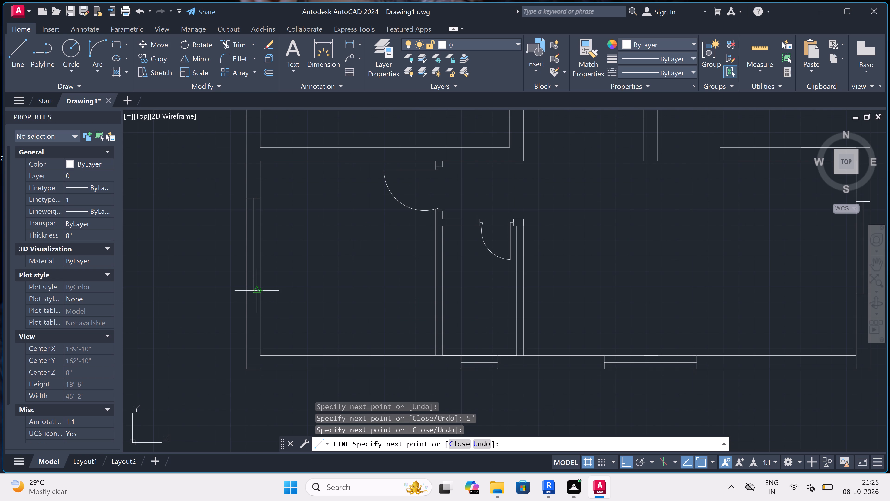
{"action": "left_click", "coordinate": [246, 289]}
{"action": "key", "text": "Escape"}
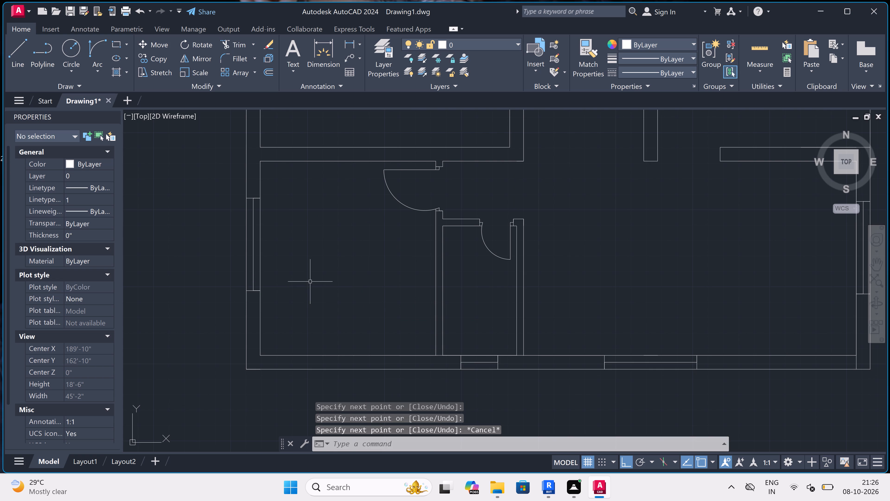
{"action": "scroll", "coordinate": [310, 282], "scroll_direction": "down", "scroll_amount": 4}
{"action": "scroll", "coordinate": [310, 280], "scroll_direction": "up", "scroll_amount": 2}
{"action": "scroll", "coordinate": [310, 280], "scroll_direction": "down", "scroll_amount": 2}
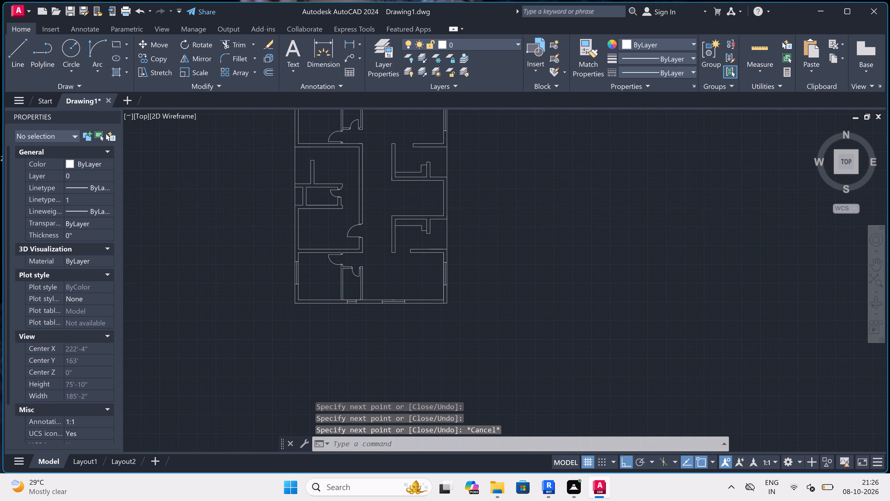
{"action": "scroll", "coordinate": [304, 246], "scroll_direction": "up", "scroll_amount": 3}
{"action": "scroll", "coordinate": [304, 247], "scroll_direction": "down", "scroll_amount": 1}
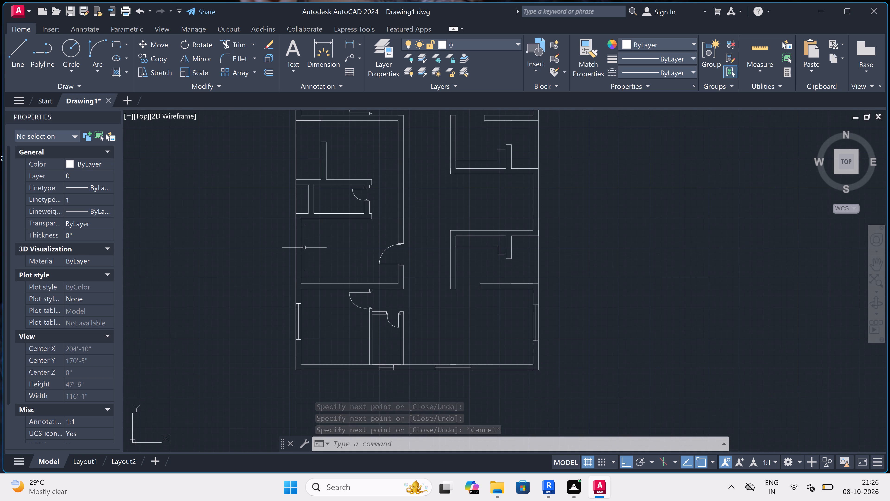
Draw a 5' wide window in the southwest room's south wall, with end lines across the wall and a centre line.
{"action": "key", "text": "space"}
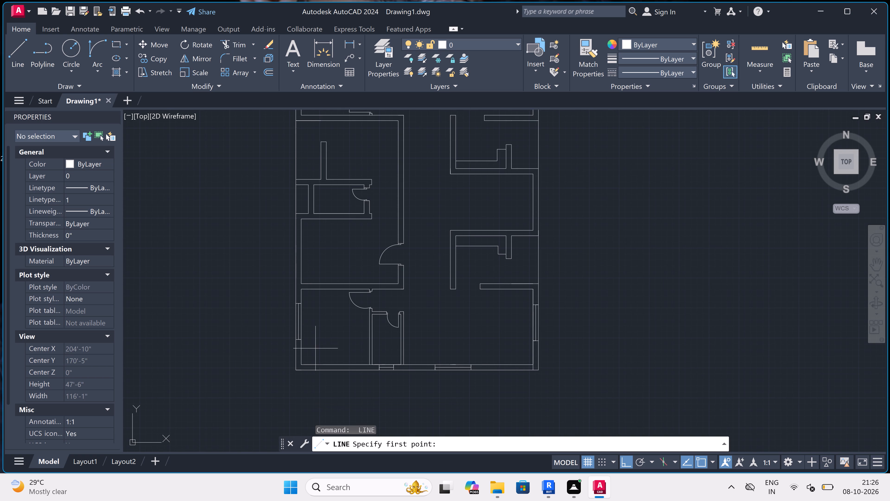
{"action": "scroll", "coordinate": [318, 354], "scroll_direction": "up", "scroll_amount": 1}
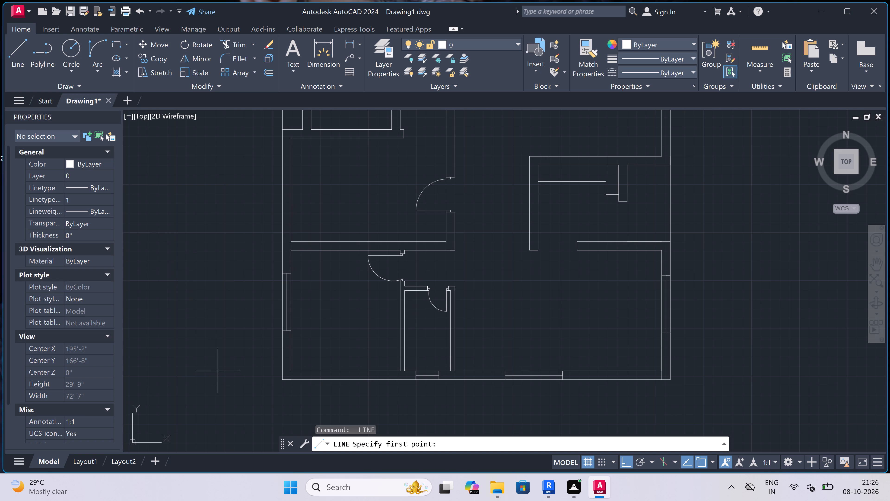
{"action": "scroll", "coordinate": [261, 335], "scroll_direction": "down", "scroll_amount": 1}
{"action": "scroll", "coordinate": [292, 330], "scroll_direction": "up", "scroll_amount": 1}
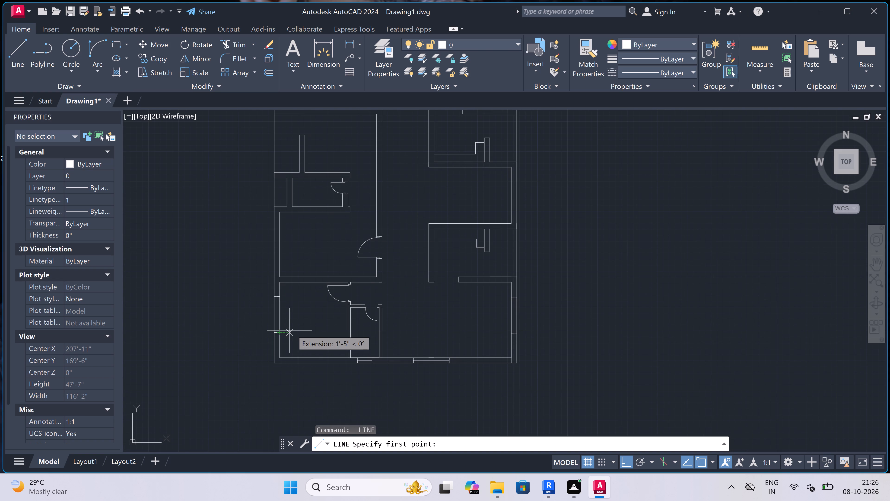
{"action": "scroll", "coordinate": [302, 385], "scroll_direction": "up", "scroll_amount": 1}
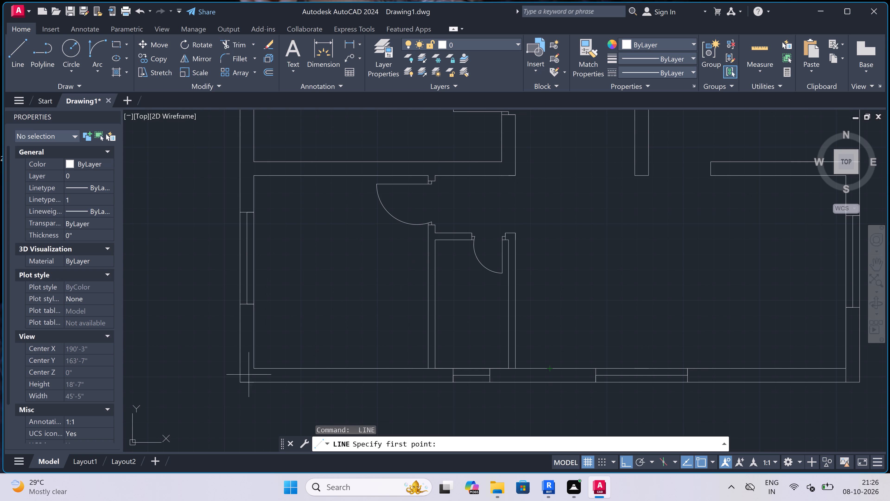
{"action": "left_click", "coordinate": [295, 370]}
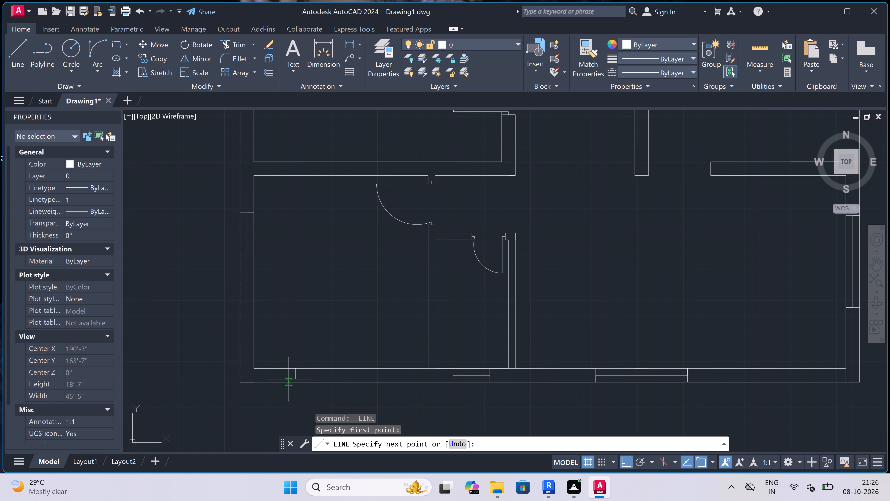
{"action": "scroll", "coordinate": [289, 379], "scroll_direction": "up", "scroll_amount": 2}
{"action": "left_click", "coordinate": [308, 389]}
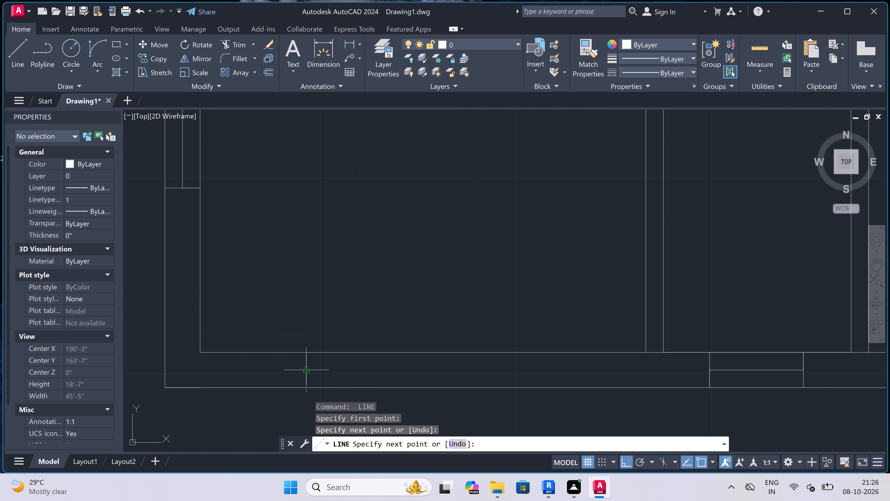
{"action": "left_click", "coordinate": [306, 370]}
{"action": "type", "text": "5'"}
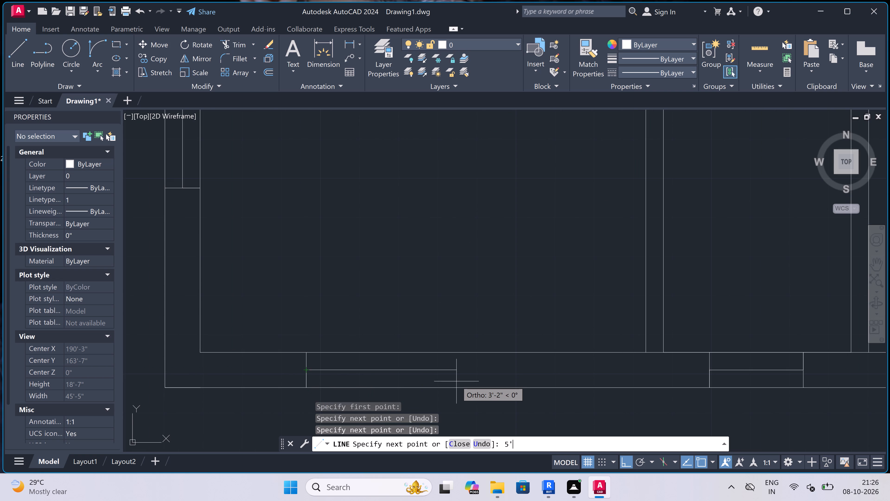
{"action": "key", "text": "space"}
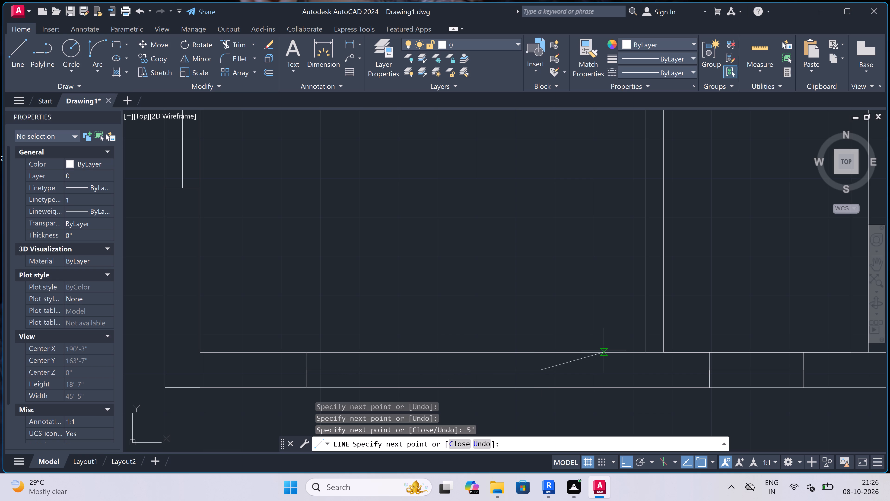
{"action": "left_click", "coordinate": [540, 355]}
{"action": "left_click_drag", "start_coordinate": [539, 388], "coordinate": [540, 390]}
{"action": "key", "text": "Escape"}
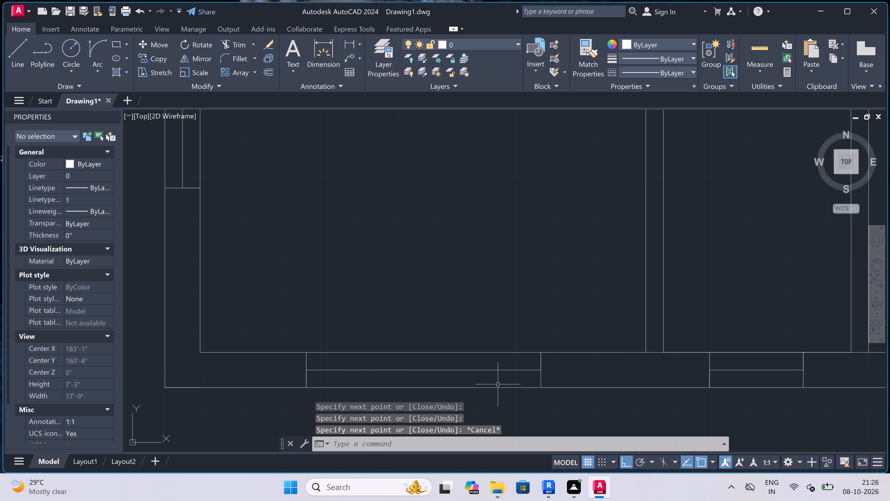
Draw a 5' wide window in the west wall of the room directly north of the southwest room, with end lines and a centre line.
{"action": "scroll", "coordinate": [429, 372], "scroll_direction": "down", "scroll_amount": 6}
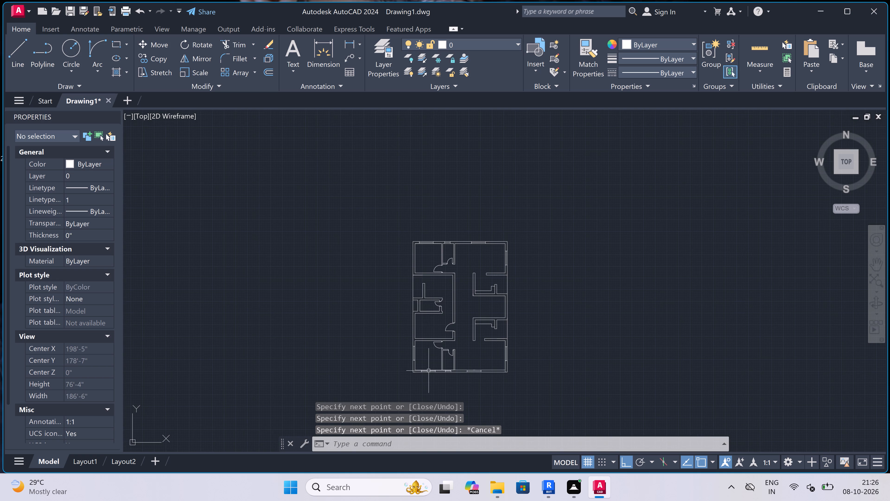
{"action": "scroll", "coordinate": [427, 343], "scroll_direction": "up", "scroll_amount": 3}
{"action": "scroll", "coordinate": [427, 342], "scroll_direction": "down", "scroll_amount": 3}
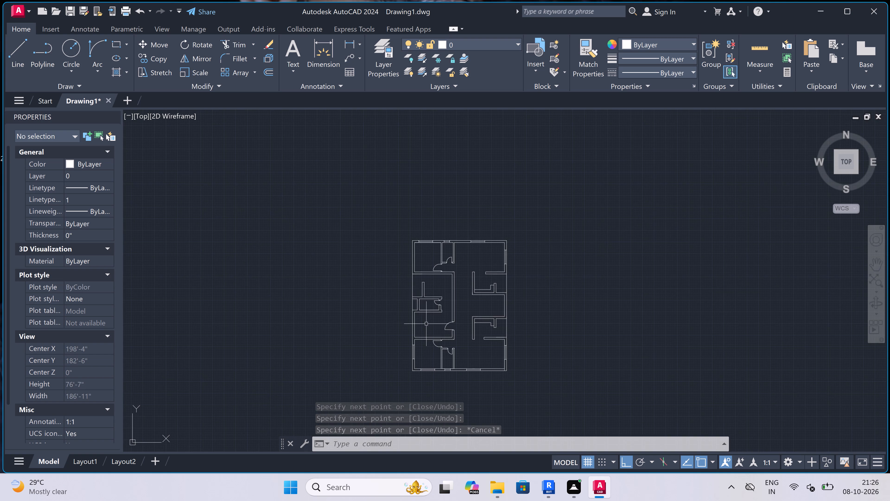
{"action": "scroll", "coordinate": [419, 305], "scroll_direction": "up", "scroll_amount": 3}
{"action": "scroll", "coordinate": [421, 309], "scroll_direction": "down", "scroll_amount": 2}
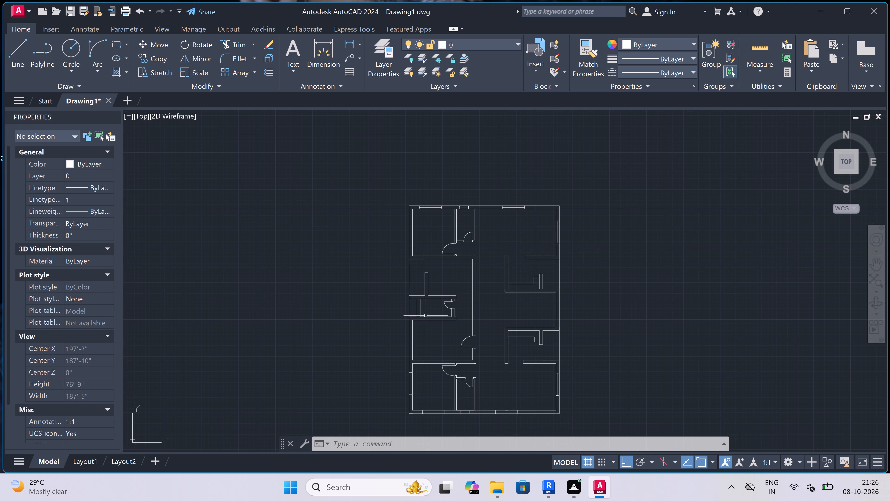
{"action": "scroll", "coordinate": [416, 348], "scroll_direction": "up", "scroll_amount": 1}
{"action": "key", "text": "space"}
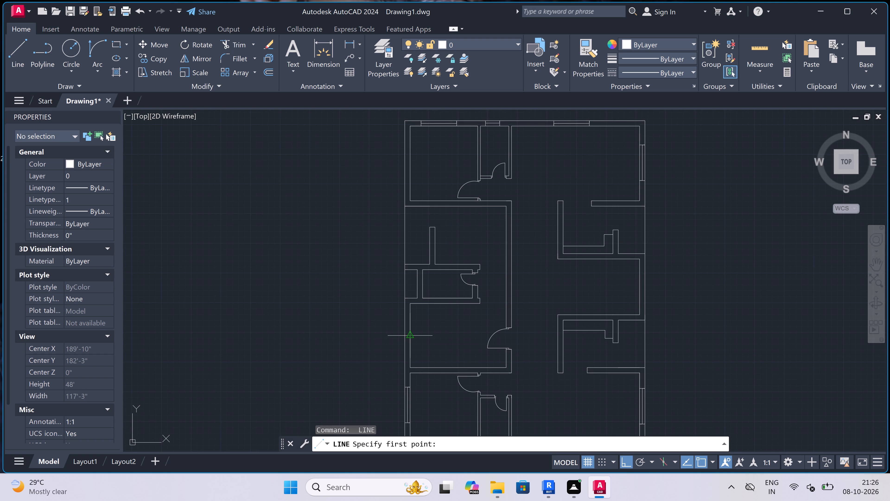
{"action": "scroll", "coordinate": [409, 338], "scroll_direction": "up", "scroll_amount": 1}
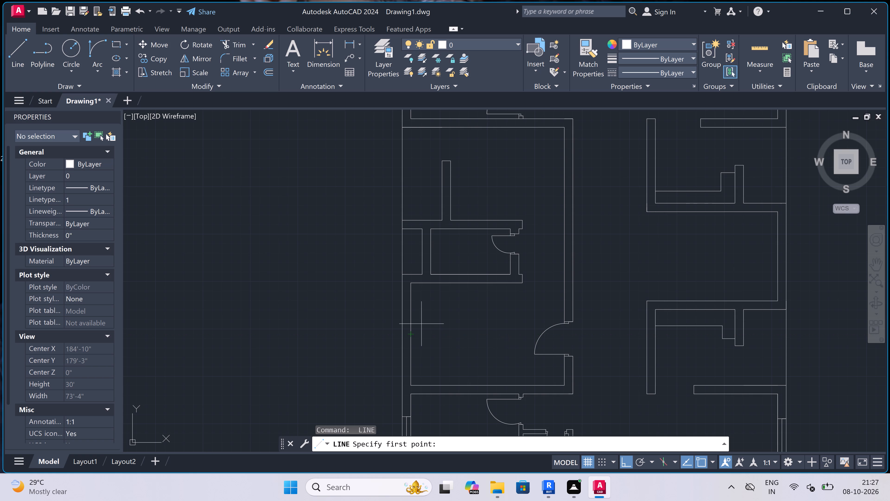
{"action": "left_click", "coordinate": [398, 302]}
{"action": "left_click", "coordinate": [409, 302]}
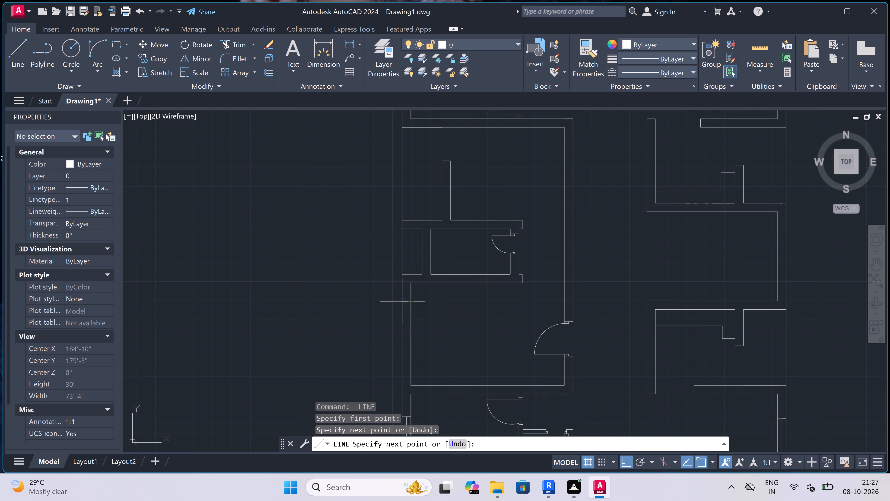
{"action": "scroll", "coordinate": [403, 301], "scroll_direction": "up", "scroll_amount": 2}
{"action": "left_click", "coordinate": [408, 301]}
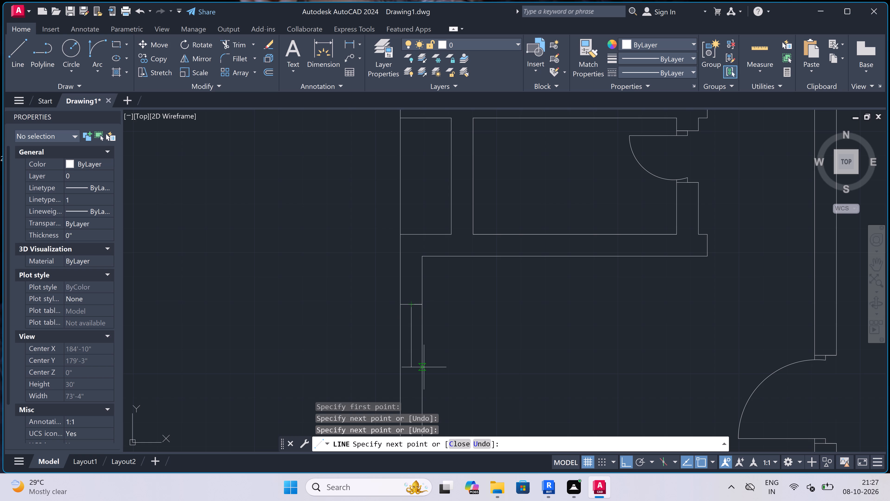
{"action": "type", "text": "5'"}
{"action": "key", "text": "space"}
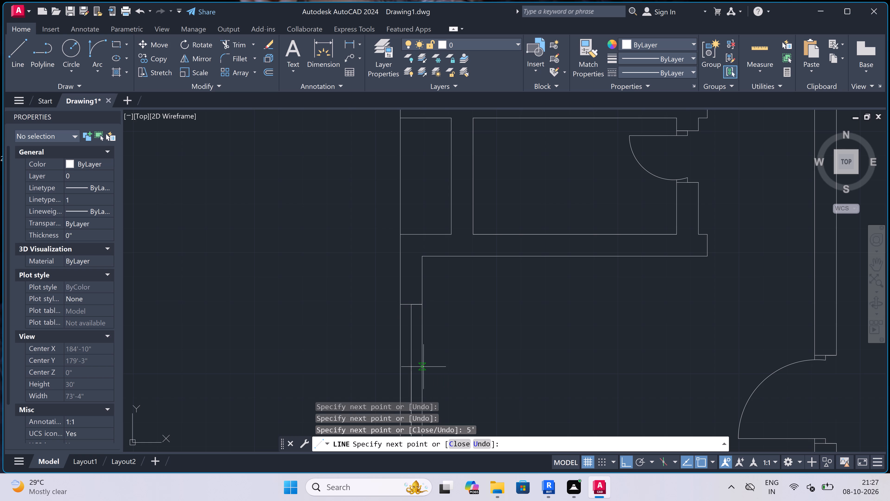
{"action": "scroll", "coordinate": [423, 365], "scroll_direction": "down", "scroll_amount": 4}
{"action": "scroll", "coordinate": [419, 390], "scroll_direction": "up", "scroll_amount": 3}
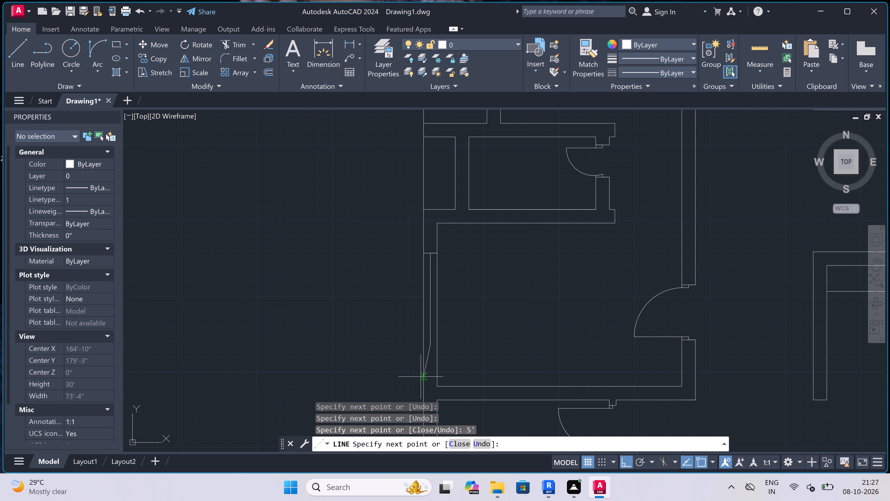
{"action": "scroll", "coordinate": [423, 346], "scroll_direction": "up", "scroll_amount": 1}
{"action": "left_click", "coordinate": [423, 340]}
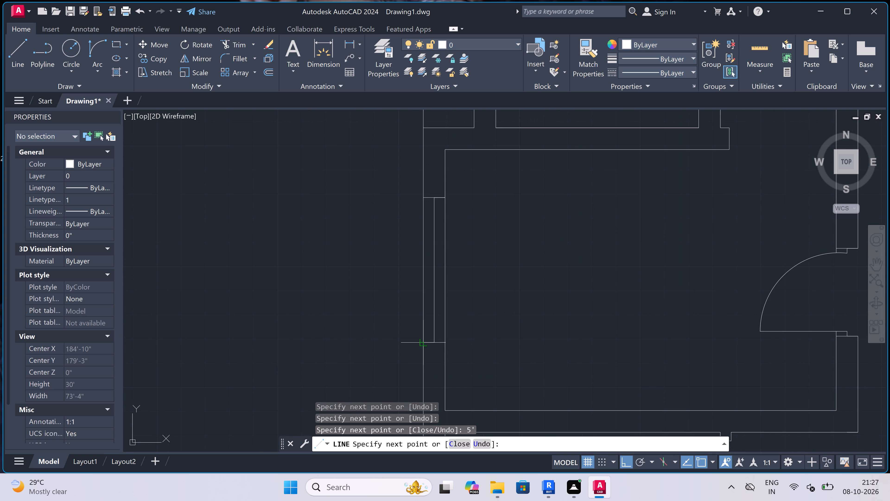
{"action": "left_click", "coordinate": [443, 340]}
{"action": "key", "text": "Escape"}
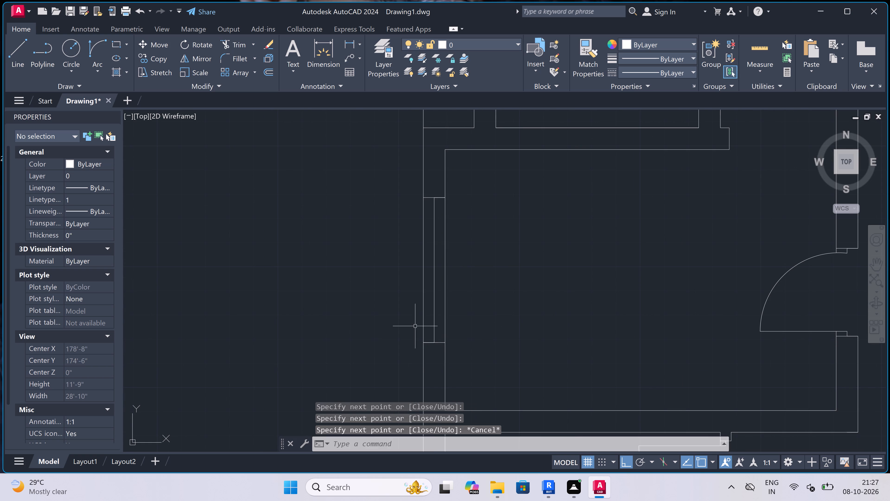
Draw a 2' wide window in the west wall of the small central-west room with the door swing, with end lines and a centre line.
{"action": "scroll", "coordinate": [415, 326], "scroll_direction": "down", "scroll_amount": 4}
{"action": "key", "text": "space"}
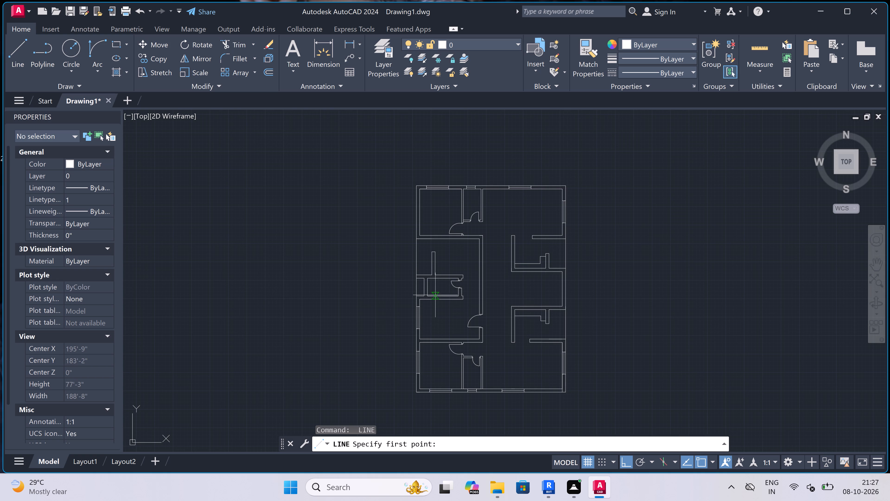
{"action": "scroll", "coordinate": [428, 281], "scroll_direction": "up", "scroll_amount": 3}
{"action": "scroll", "coordinate": [406, 278], "scroll_direction": "up", "scroll_amount": 1}
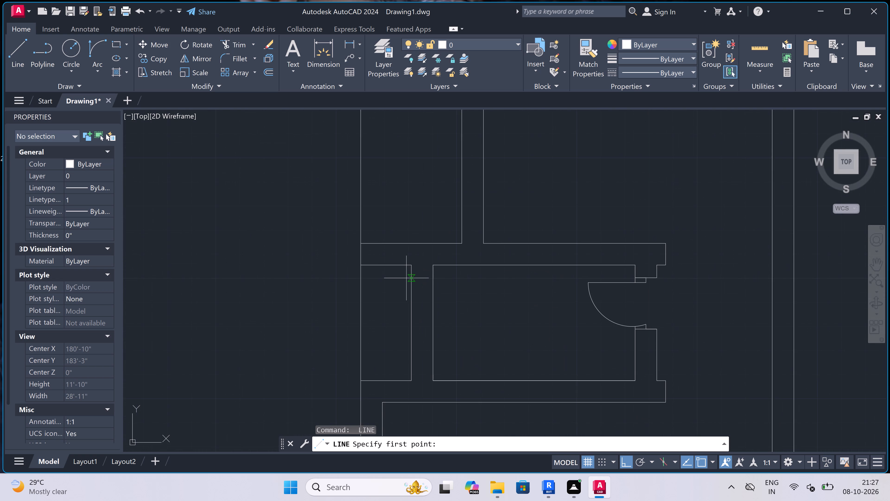
{"action": "left_click", "coordinate": [412, 282]}
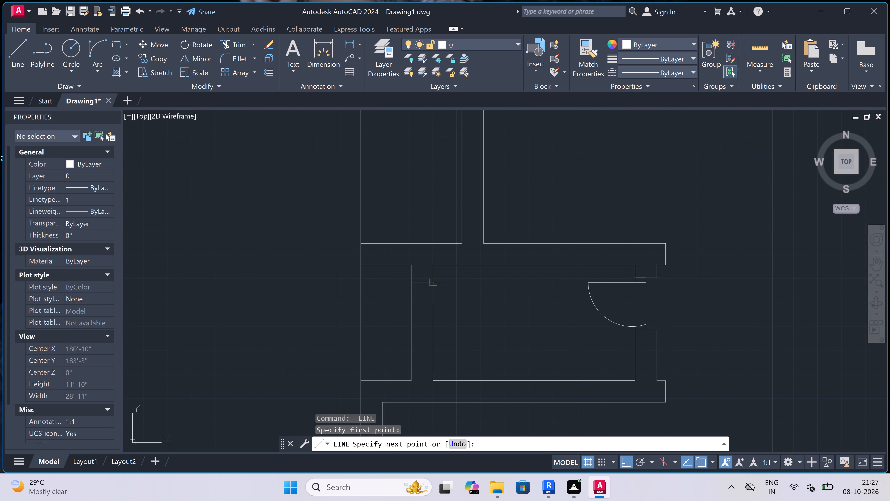
{"action": "left_click", "coordinate": [429, 279]}
{"action": "left_click", "coordinate": [423, 279]}
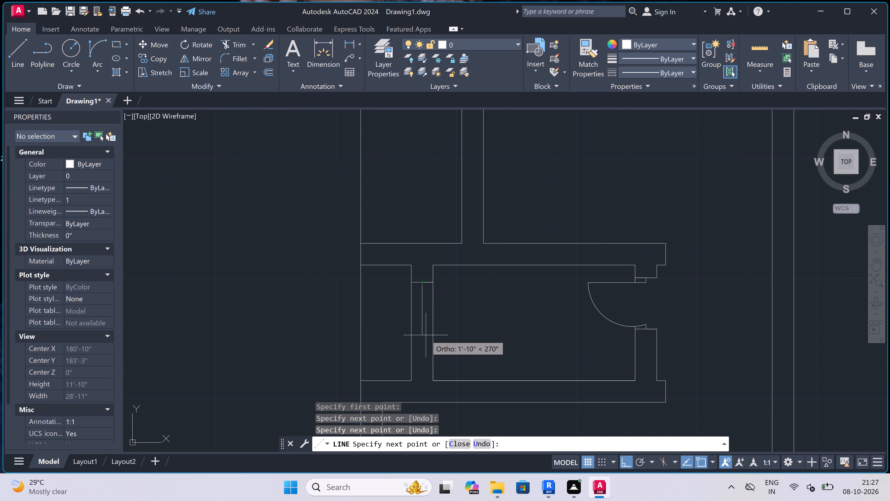
{"action": "type", "text": "2'"}
{"action": "key", "text": "space"}
{"action": "scroll", "coordinate": [428, 337], "scroll_direction": "up", "scroll_amount": 1}
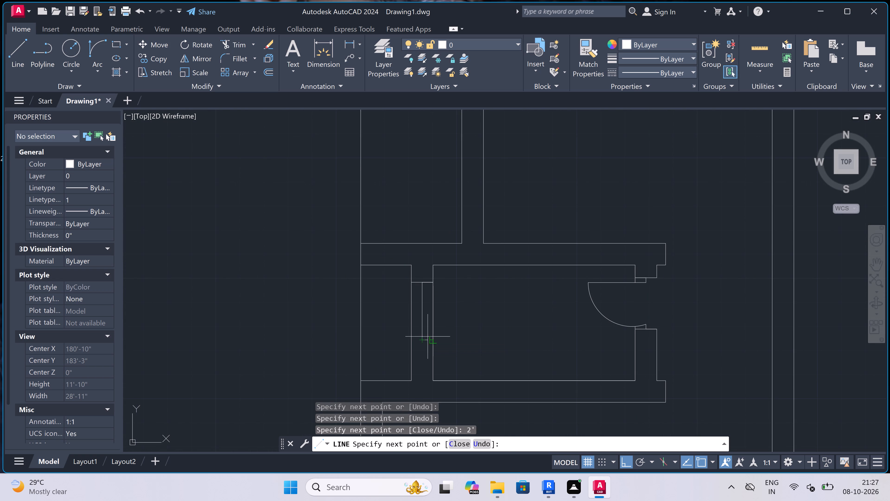
{"action": "left_click", "coordinate": [402, 345]}
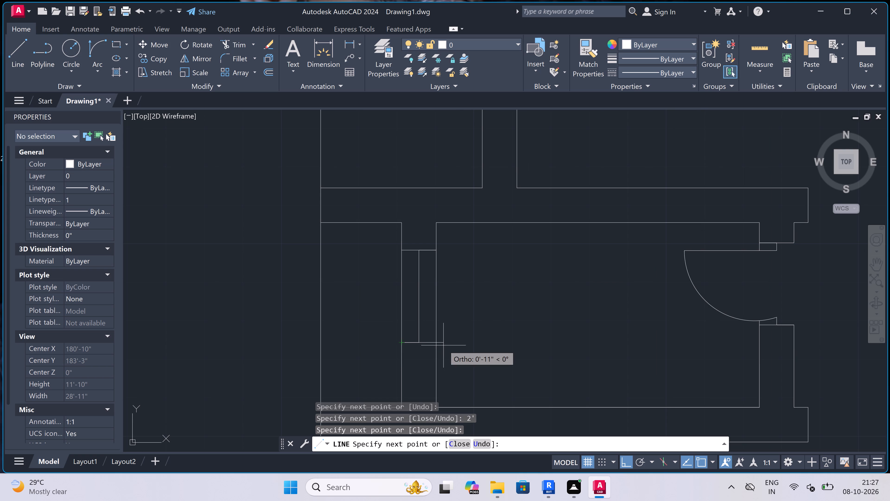
{"action": "left_click", "coordinate": [438, 344]}
{"action": "key", "text": "Escape"}
Draw a window along the free-standing stub wall north of the small central-west room, with end lines across the wall and a centre line.
{"action": "scroll", "coordinate": [417, 346], "scroll_direction": "down", "scroll_amount": 4}
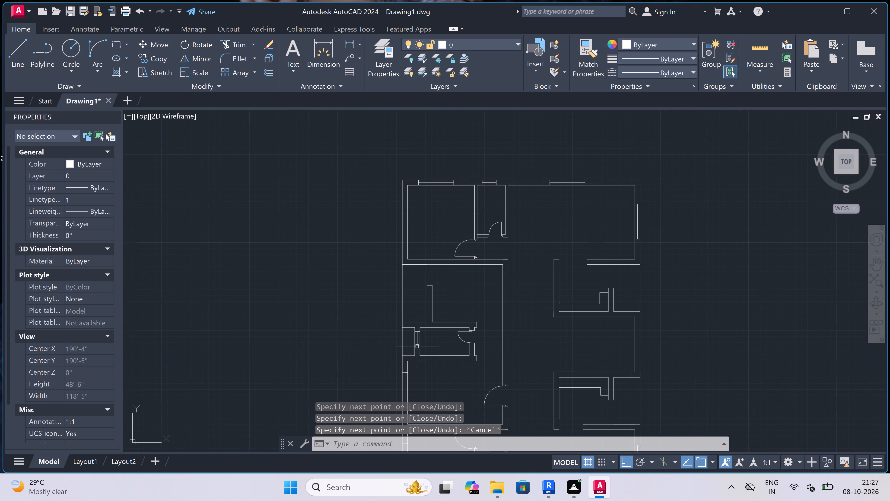
{"action": "key", "text": "space"}
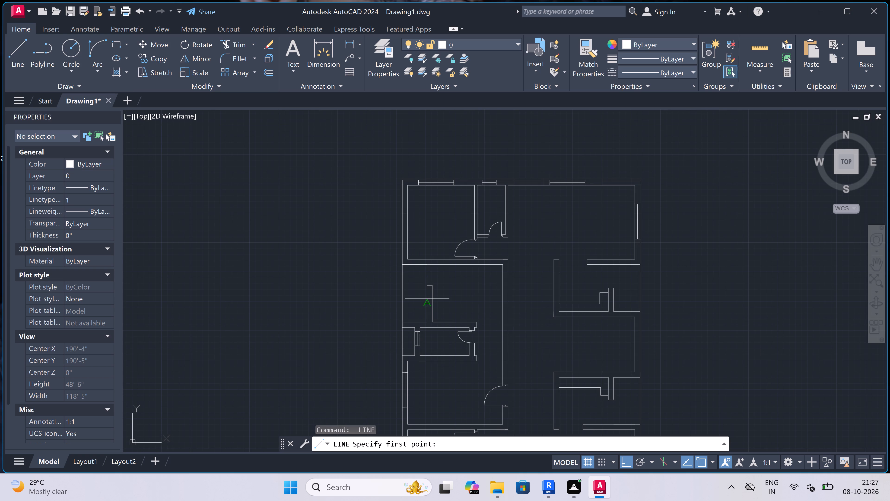
{"action": "scroll", "coordinate": [427, 299], "scroll_direction": "up", "scroll_amount": 2}
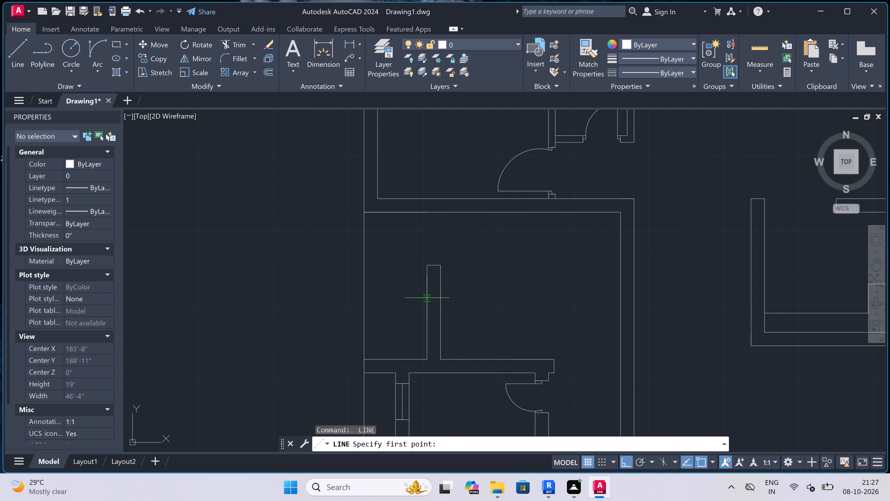
{"action": "left_click", "coordinate": [429, 280]}
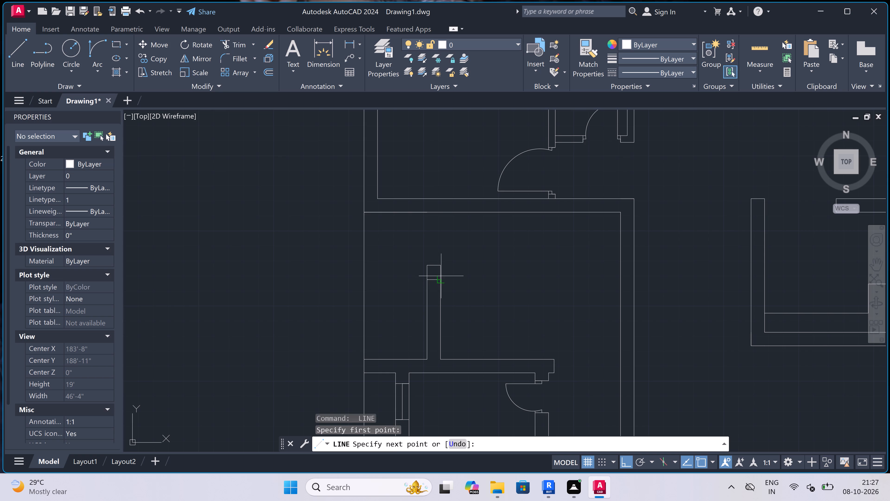
{"action": "left_click", "coordinate": [441, 276]}
{"action": "left_click", "coordinate": [431, 282]}
{"action": "scroll", "coordinate": [432, 307], "scroll_direction": "down", "scroll_amount": 2}
{"action": "scroll", "coordinate": [433, 313], "scroll_direction": "up", "scroll_amount": 3}
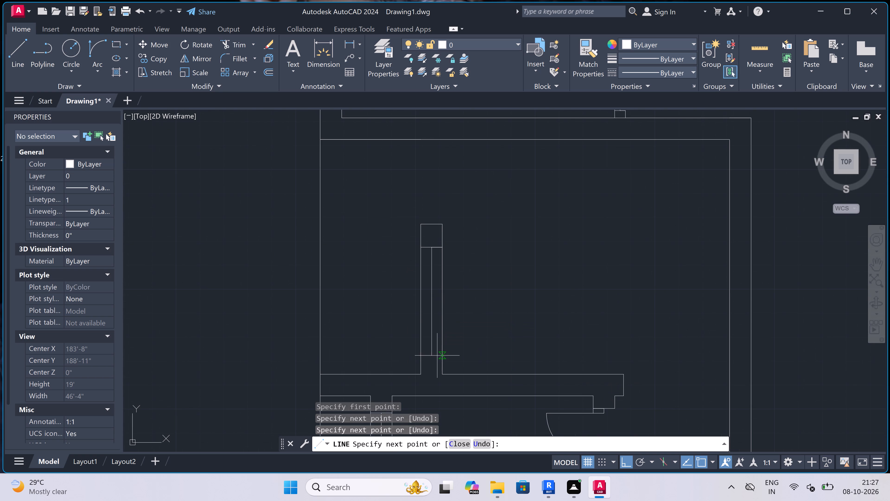
{"action": "left_click", "coordinate": [433, 357]}
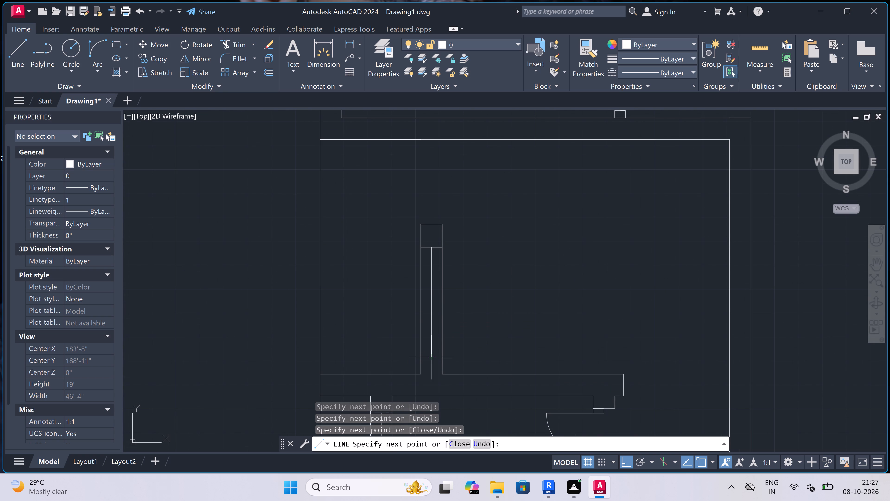
{"action": "left_click", "coordinate": [418, 359]}
{"action": "left_click", "coordinate": [439, 359]}
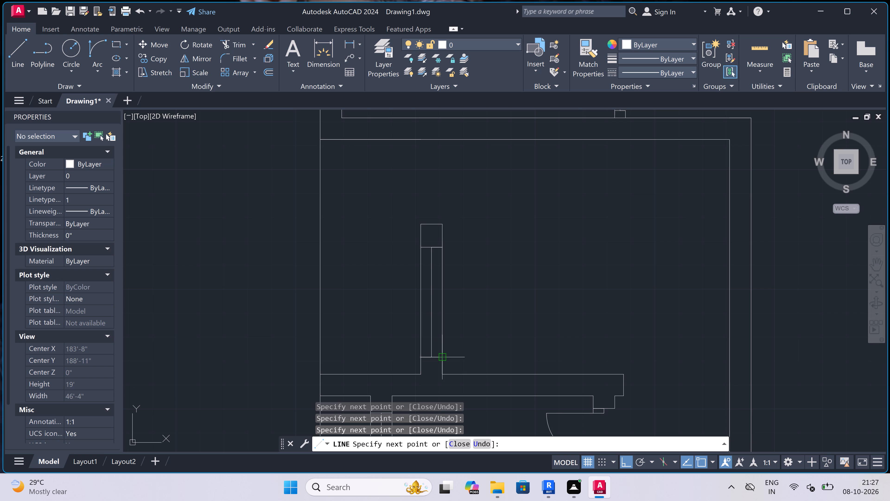
{"action": "key", "text": "Escape"}
{"action": "scroll", "coordinate": [392, 311], "scroll_direction": "down", "scroll_amount": 4}
{"action": "scroll", "coordinate": [433, 311], "scroll_direction": "up", "scroll_amount": 2}
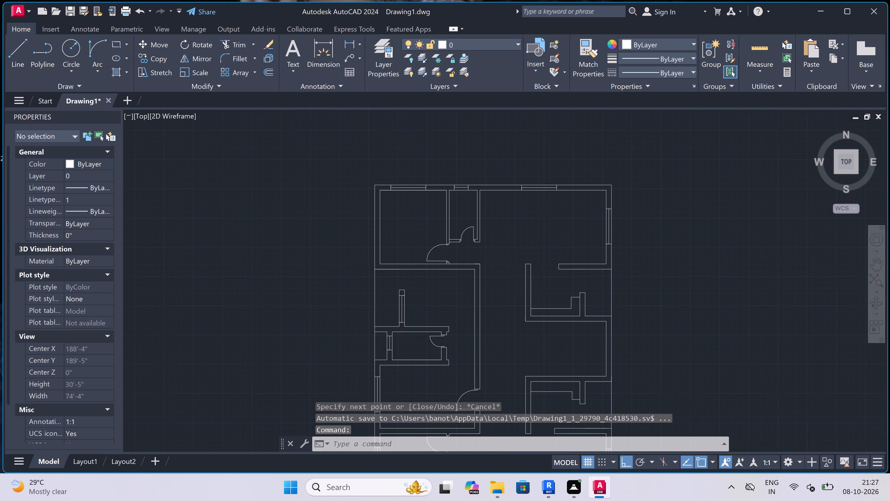
Draw an L-shaped counter outline from the western stub wall, about 1'-2" deep, running south then east and down to the partition below.
{"action": "scroll", "coordinate": [433, 311], "scroll_direction": "up", "scroll_amount": 1}
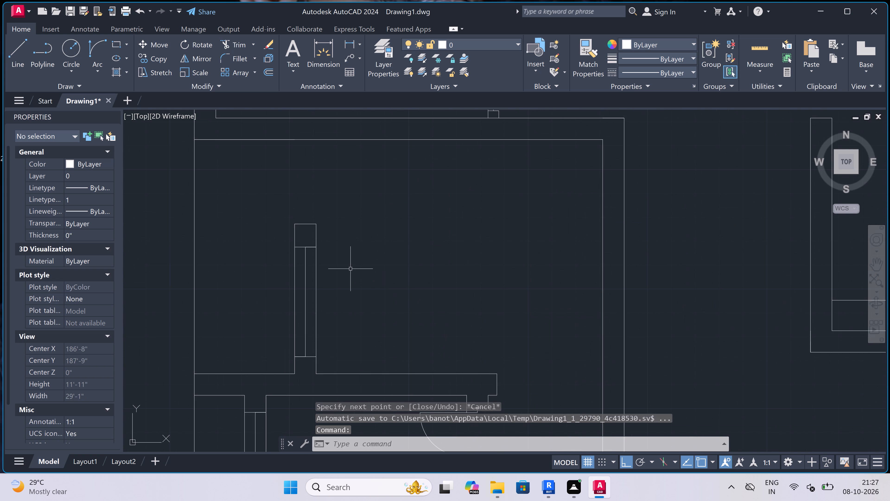
{"action": "key", "text": "space"}
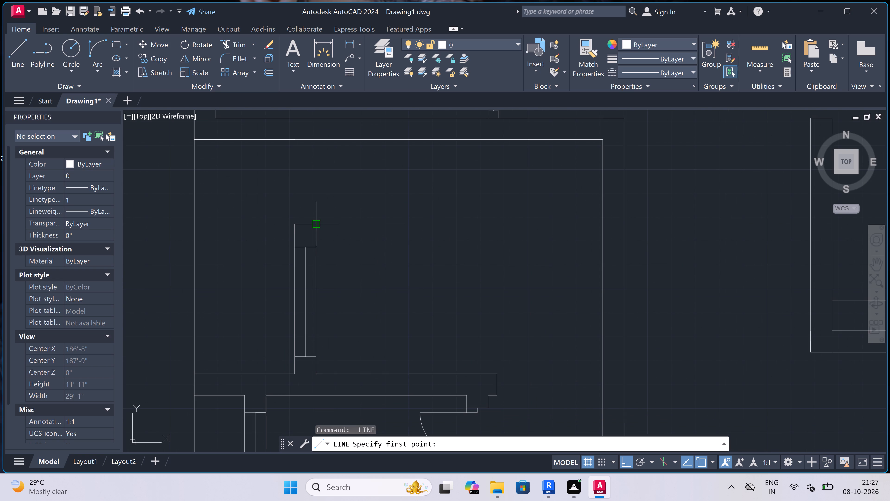
{"action": "left_click", "coordinate": [317, 237]}
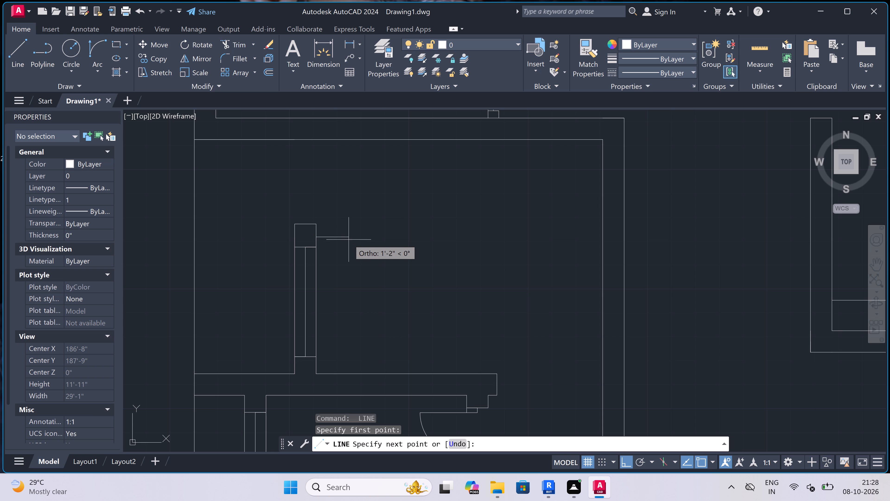
{"action": "left_click", "coordinate": [349, 240]}
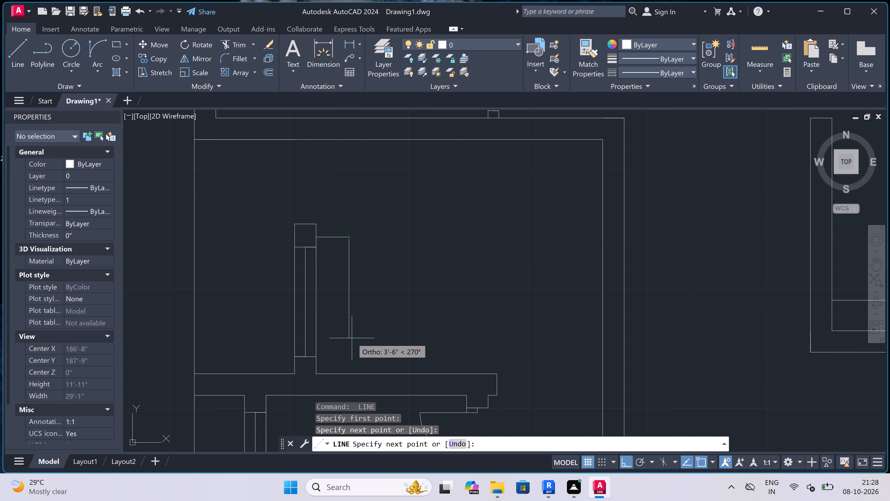
{"action": "left_click", "coordinate": [351, 343]}
{"action": "left_click", "coordinate": [415, 339]}
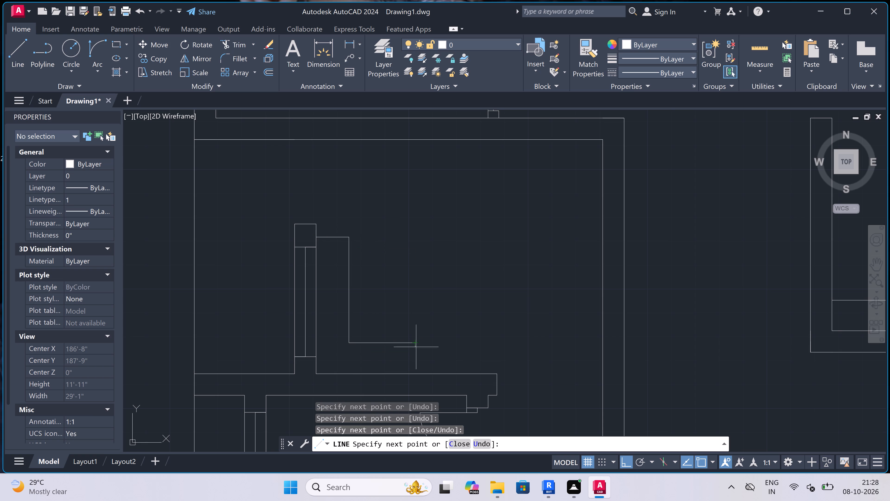
{"action": "left_click", "coordinate": [417, 371]}
{"action": "key", "text": "Escape"}
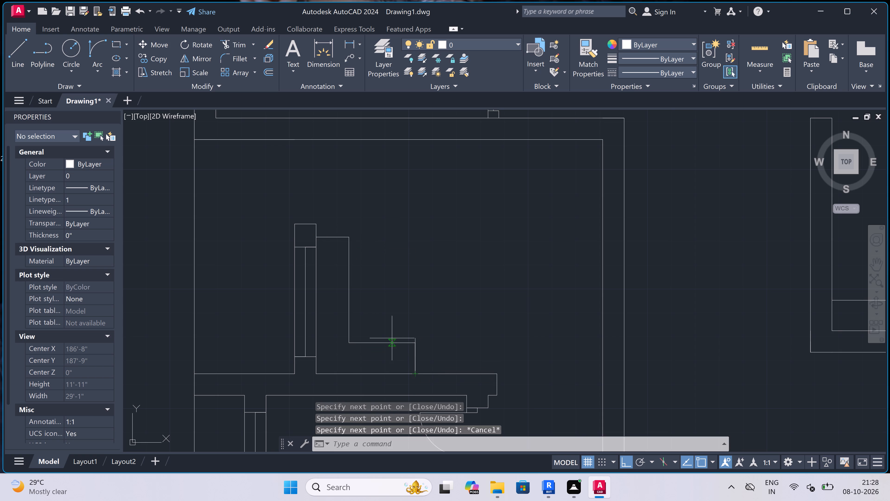
Draw an alignment line from the western stub wall's top corner to the northern of the two eastern stub walls, then down its east face.
{"action": "scroll", "coordinate": [372, 291], "scroll_direction": "down", "scroll_amount": 3}
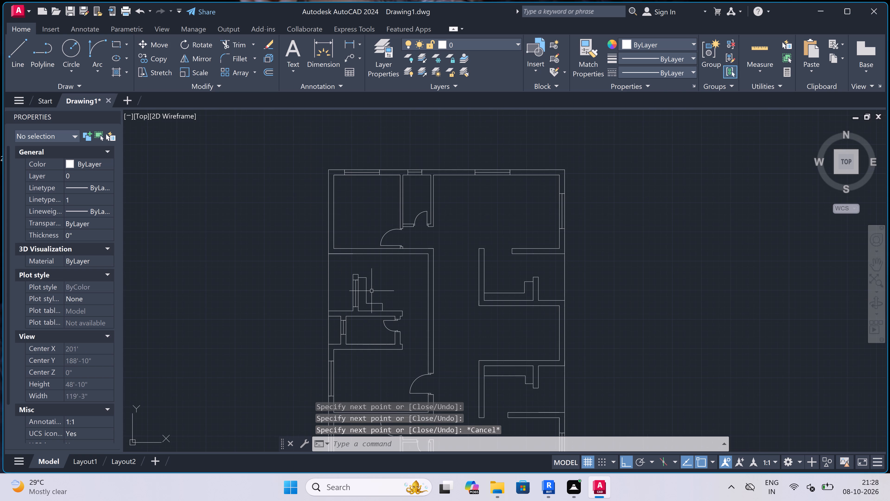
{"action": "scroll", "coordinate": [372, 291], "scroll_direction": "down", "scroll_amount": 4}
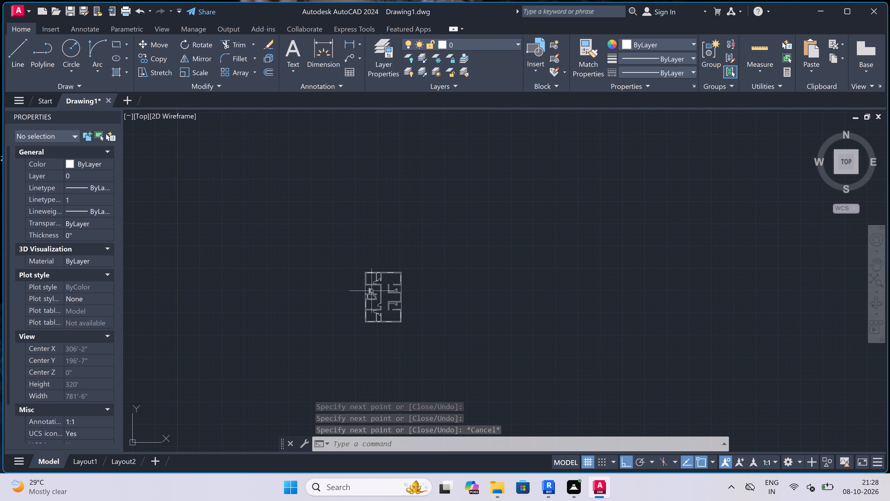
{"action": "scroll", "coordinate": [372, 299], "scroll_direction": "up", "scroll_amount": 4}
{"action": "scroll", "coordinate": [372, 299], "scroll_direction": "down", "scroll_amount": 3}
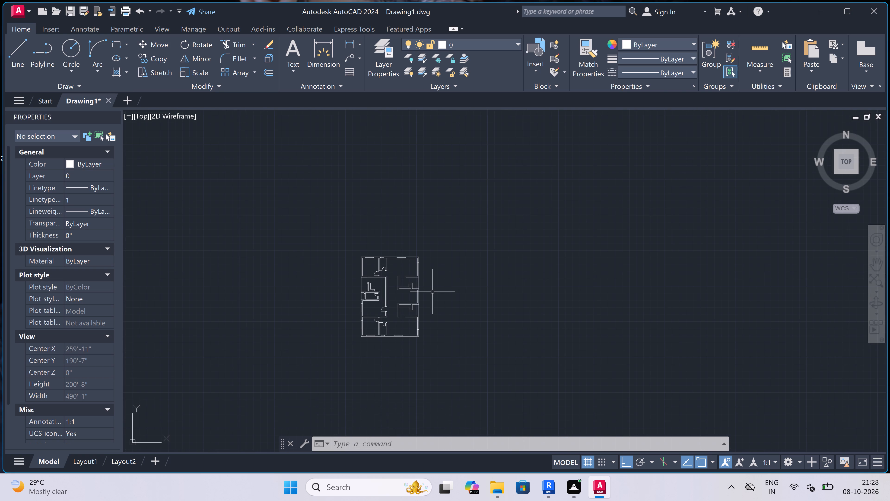
{"action": "scroll", "coordinate": [423, 292], "scroll_direction": "up", "scroll_amount": 3}
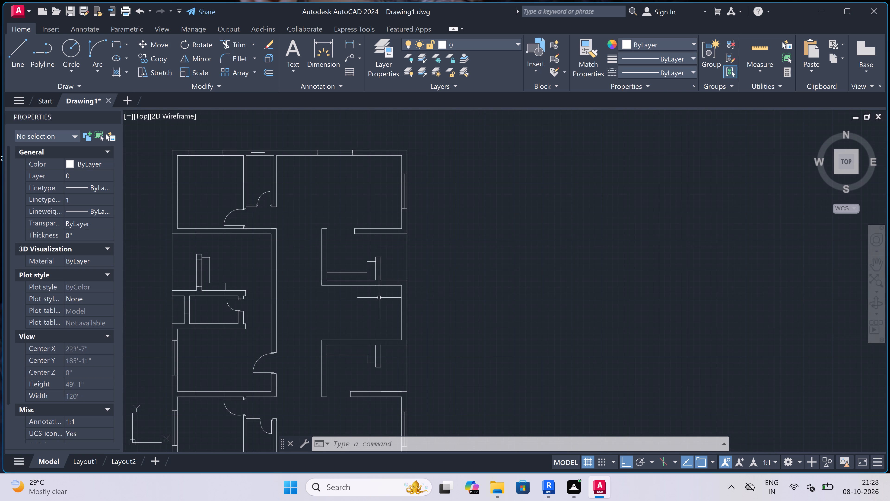
{"action": "type", "text": "l"}
{"action": "key", "text": "space"}
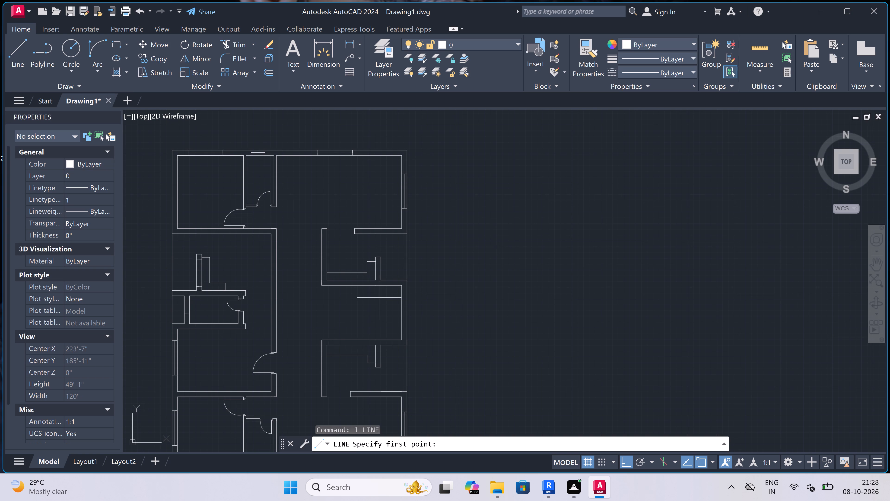
{"action": "scroll", "coordinate": [372, 228], "scroll_direction": "up", "scroll_amount": 2}
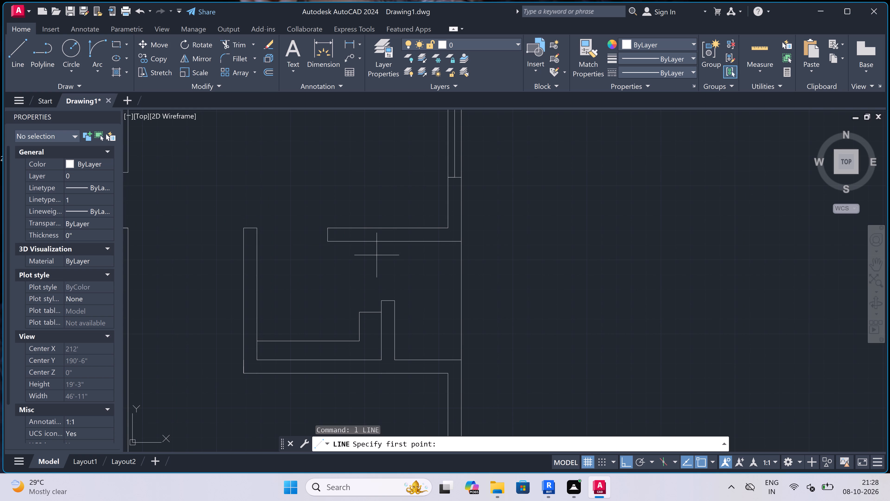
{"action": "scroll", "coordinate": [377, 260], "scroll_direction": "down", "scroll_amount": 2}
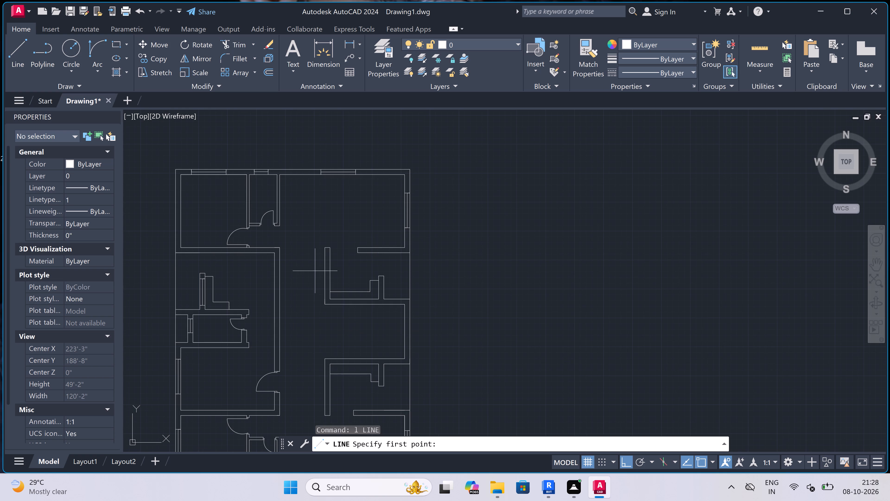
{"action": "left_click", "coordinate": [204, 272]}
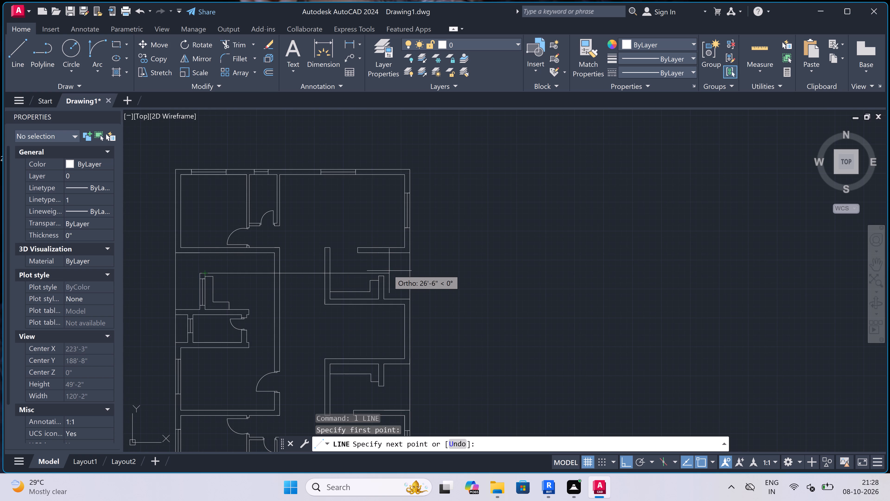
{"action": "scroll", "coordinate": [383, 267], "scroll_direction": "up", "scroll_amount": 4}
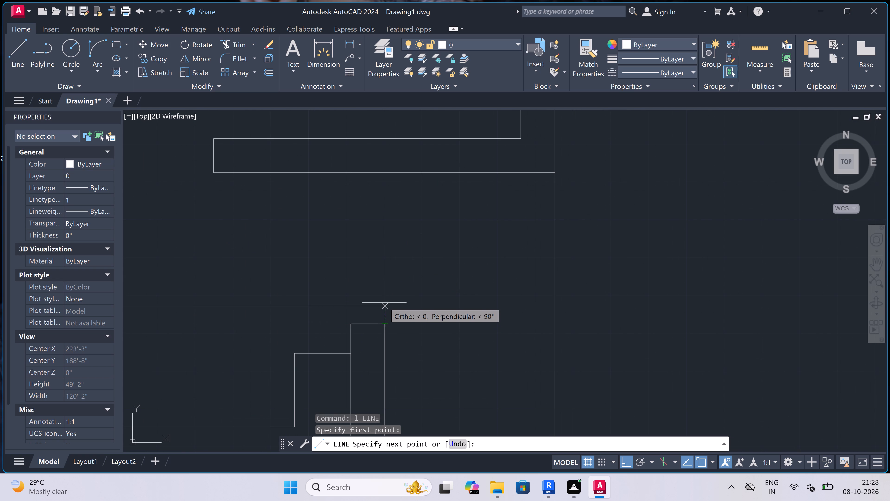
{"action": "left_click", "coordinate": [384, 304]}
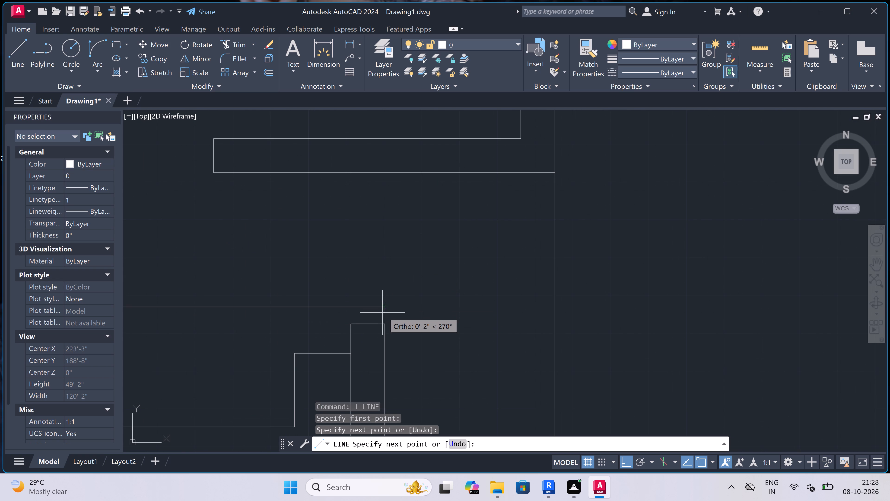
{"action": "left_click", "coordinate": [383, 319]}
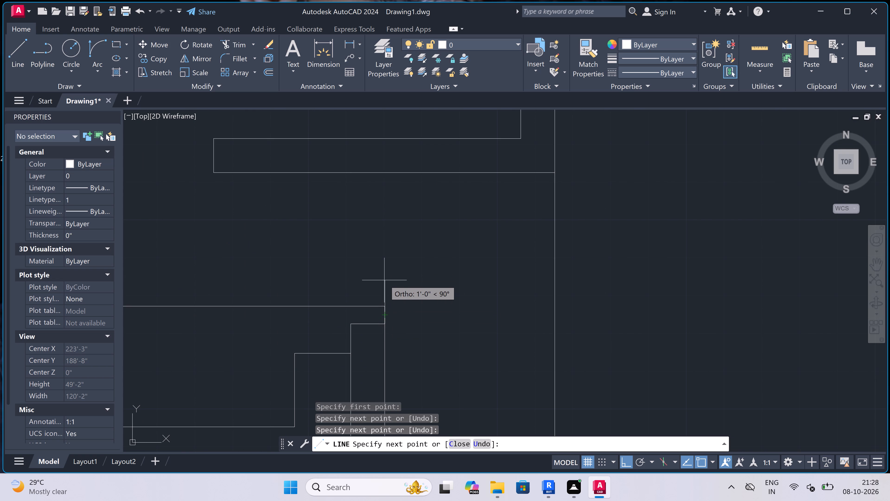
{"action": "key", "text": "Escape"}
Erase the long horizontal alignment line between the western and eastern stub walls.
{"action": "left_click", "coordinate": [329, 288]}
{"action": "left_click", "coordinate": [267, 321]}
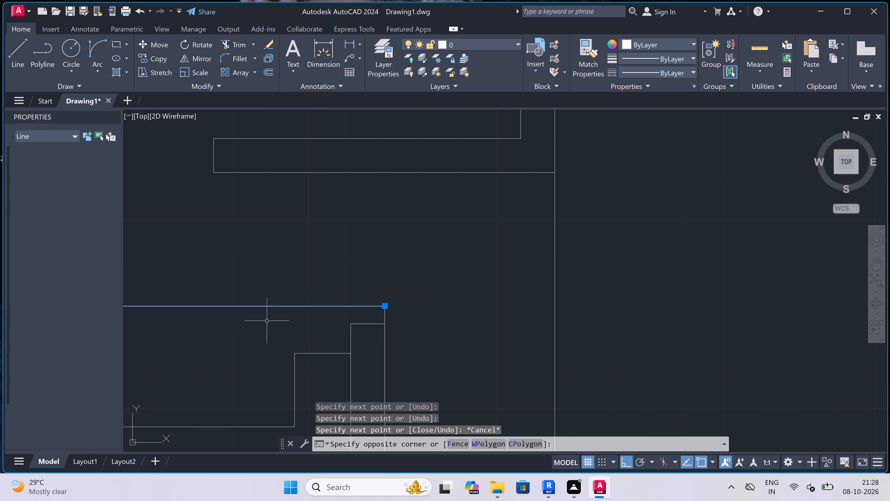
{"action": "key", "text": "Delete"}
Extend the northern eastern stub wall's west face up to the aligned level and close its top with a horizontal line.
{"action": "type", "text": "l"}
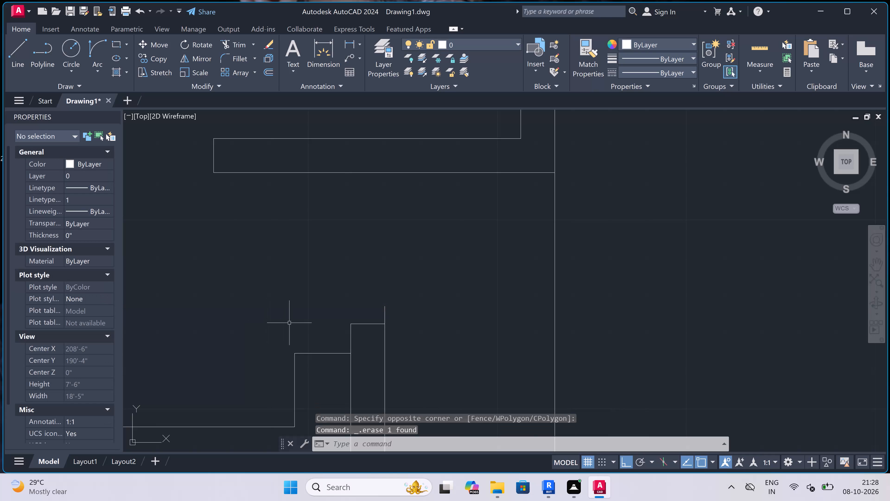
{"action": "key", "text": "space"}
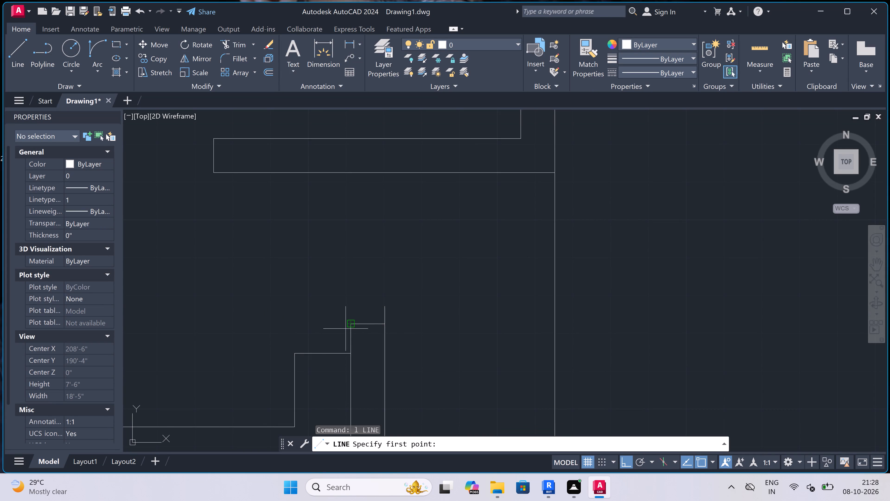
{"action": "left_click", "coordinate": [349, 326]}
{"action": "scroll", "coordinate": [348, 314], "scroll_direction": "up", "scroll_amount": 2}
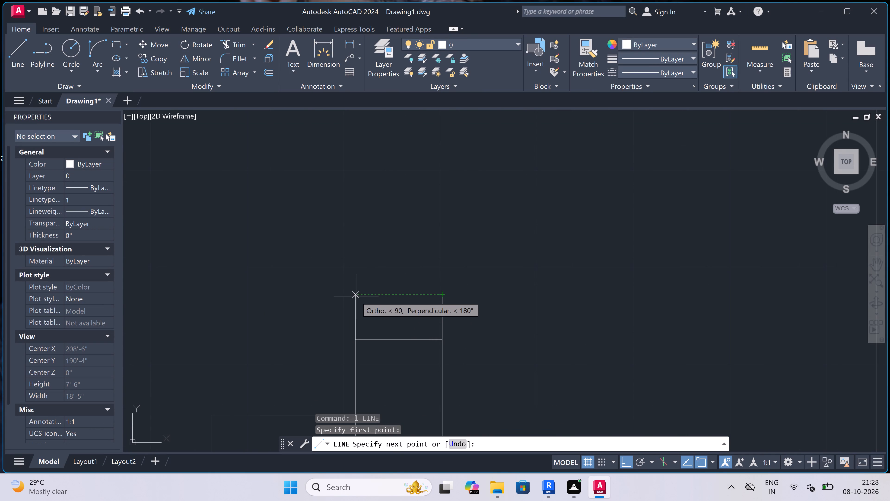
{"action": "left_click", "coordinate": [355, 295]}
{"action": "left_click", "coordinate": [442, 294]}
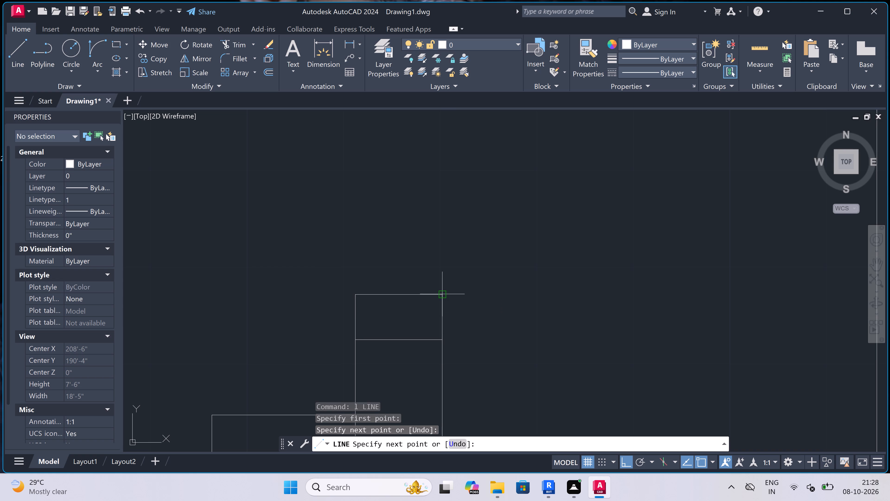
{"action": "key", "text": "Escape"}
Trim away the old end line crossing inside the extended eastern stub wall.
{"action": "key", "text": "t"}
{"action": "key", "text": "r"}
{"action": "key", "text": "space"}
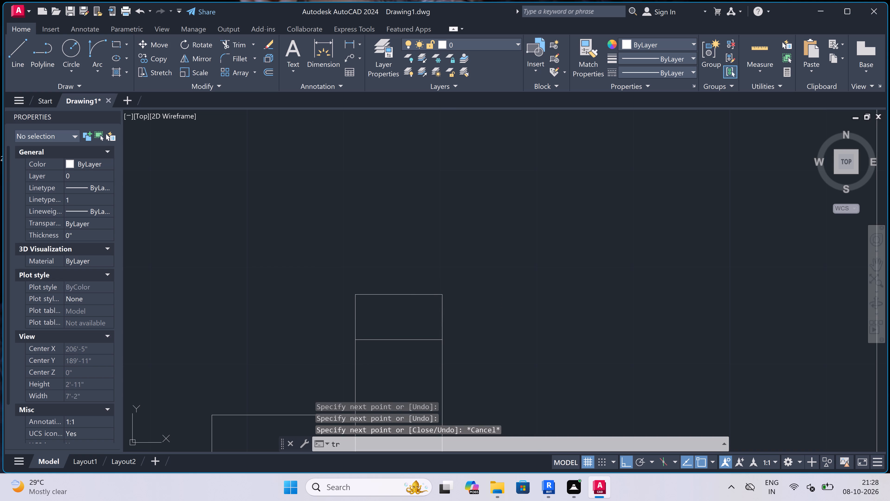
{"action": "left_click", "coordinate": [433, 311]}
{"action": "left_click", "coordinate": [410, 354]}
{"action": "scroll", "coordinate": [400, 319], "scroll_direction": "down", "scroll_amount": 4}
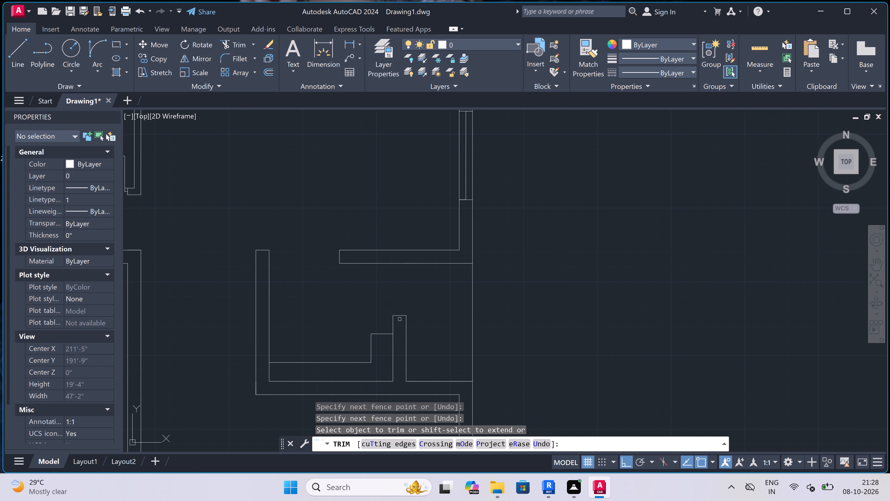
{"action": "key", "text": "Escape"}
Draw a window along the extended eastern stub wall, with end lines across the wall and a centre line.
{"action": "scroll", "coordinate": [400, 319], "scroll_direction": "down", "scroll_amount": 2}
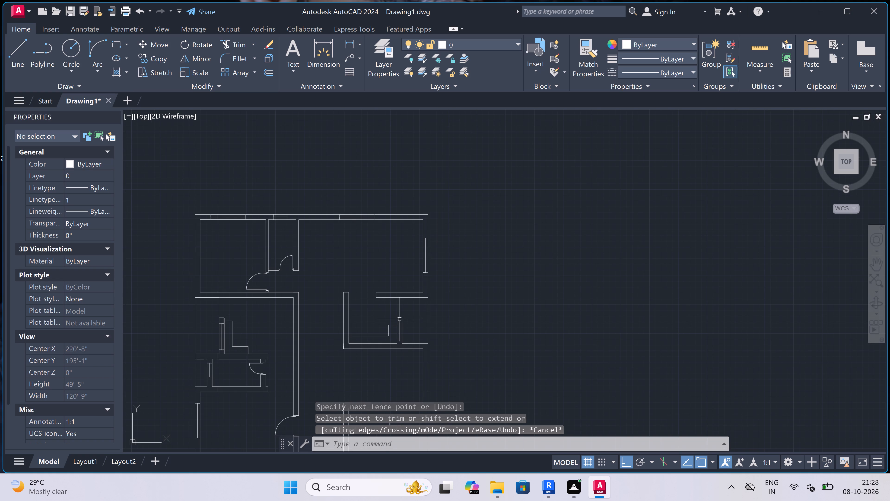
{"action": "scroll", "coordinate": [397, 308], "scroll_direction": "up", "scroll_amount": 2}
{"action": "scroll", "coordinate": [397, 308], "scroll_direction": "down", "scroll_amount": 3}
{"action": "scroll", "coordinate": [397, 324], "scroll_direction": "up", "scroll_amount": 3}
{"action": "key", "text": "l"}
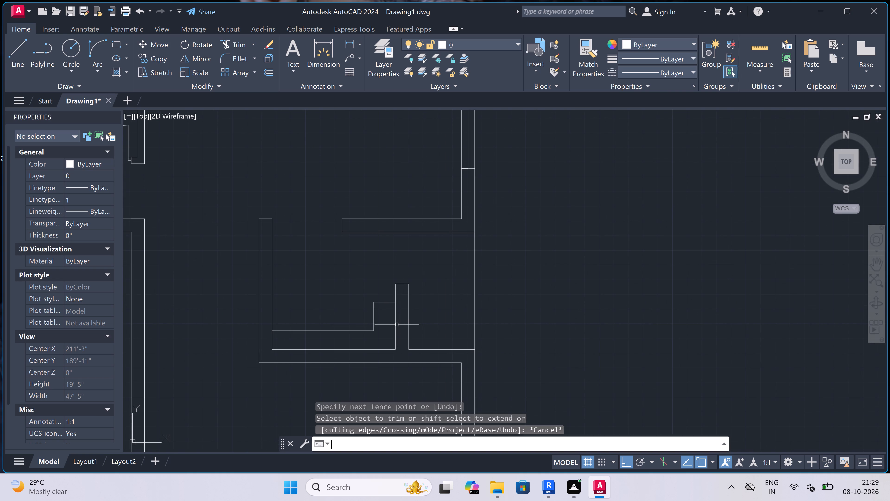
{"action": "key", "text": "space"}
{"action": "scroll", "coordinate": [397, 325], "scroll_direction": "up", "scroll_amount": 1}
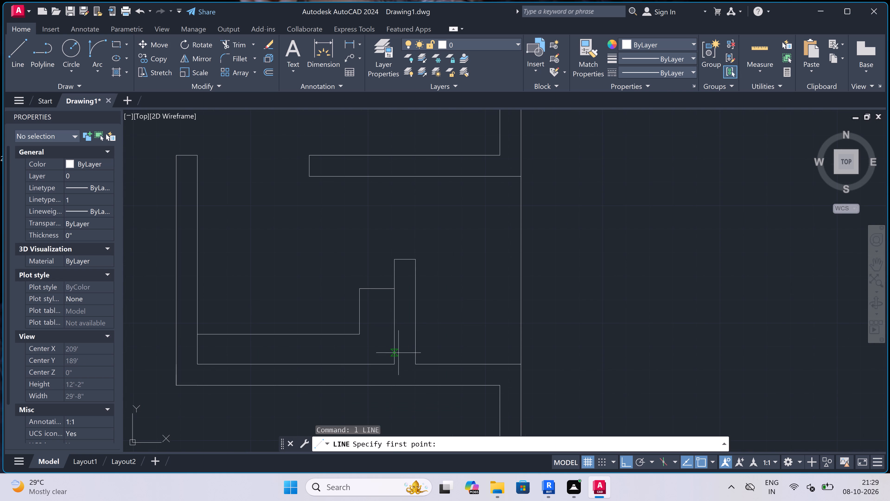
{"action": "left_click", "coordinate": [398, 353]}
{"action": "left_click", "coordinate": [413, 352]}
{"action": "left_click", "coordinate": [405, 349]}
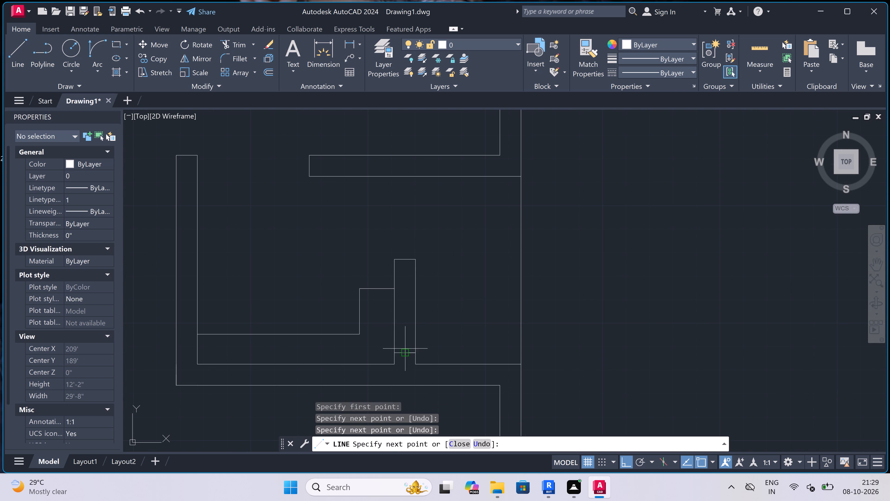
{"action": "double_click", "coordinate": [404, 276]}
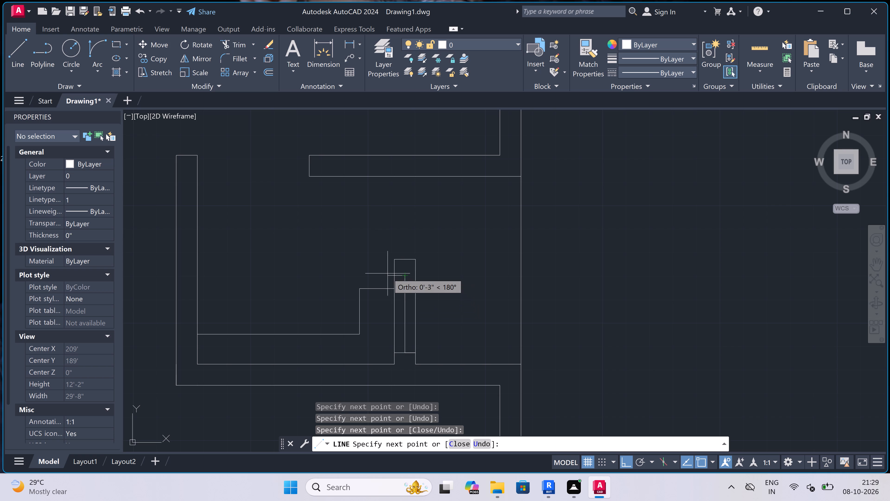
{"action": "left_click", "coordinate": [391, 274]}
{"action": "scroll", "coordinate": [391, 274], "scroll_direction": "up", "scroll_amount": 2}
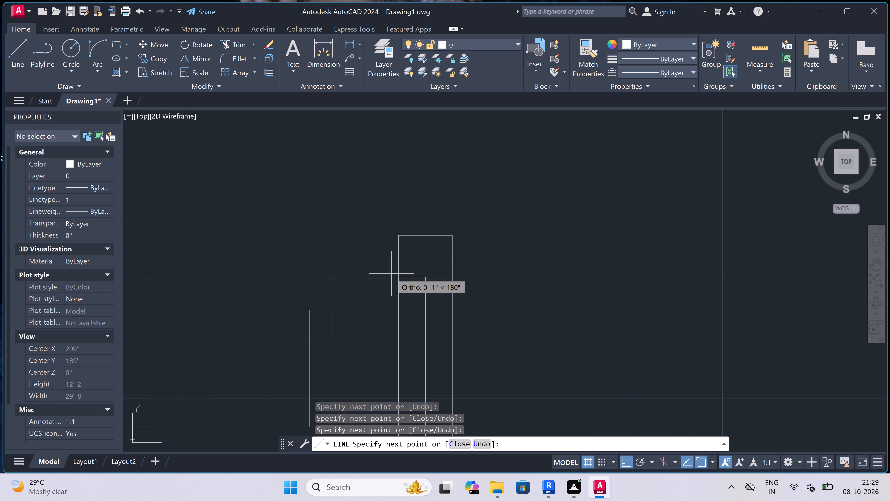
{"action": "scroll", "coordinate": [391, 274], "scroll_direction": "up", "scroll_amount": 1}
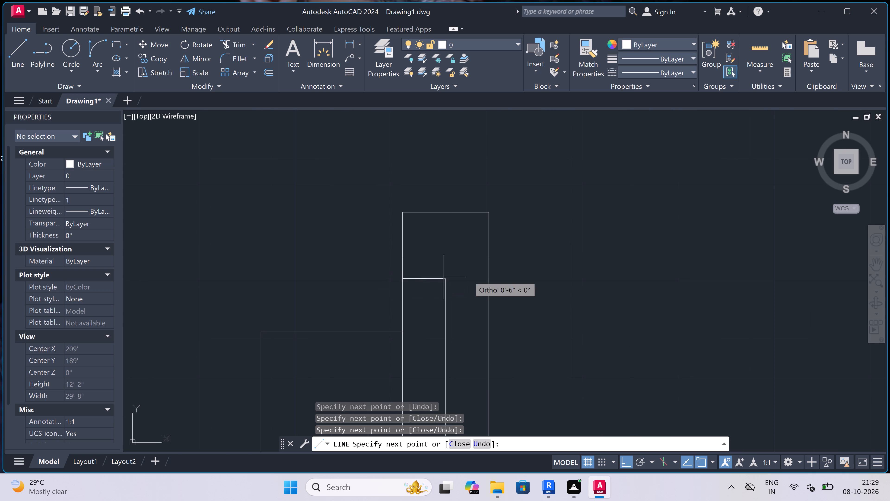
{"action": "left_click", "coordinate": [488, 279]}
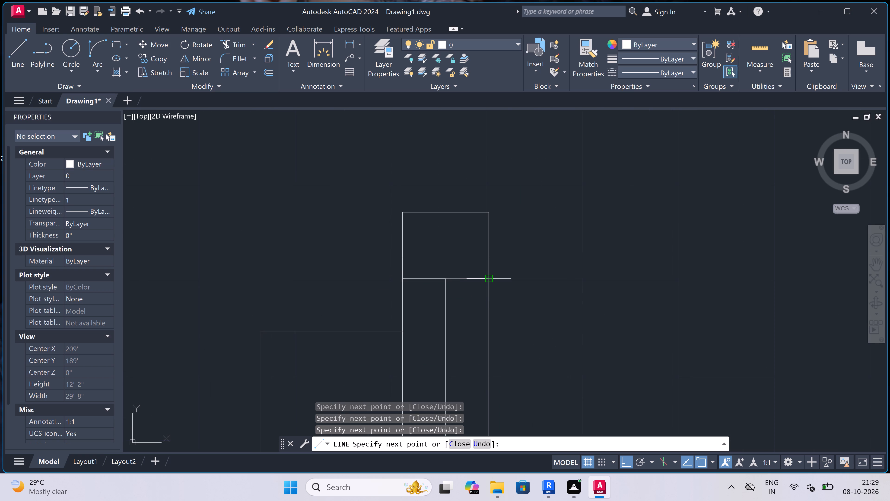
{"action": "key", "text": "Escape"}
Start a line that extends the west face of the southern eastern stub wall a short way down past its end.
{"action": "scroll", "coordinate": [453, 254], "scroll_direction": "down", "scroll_amount": 5}
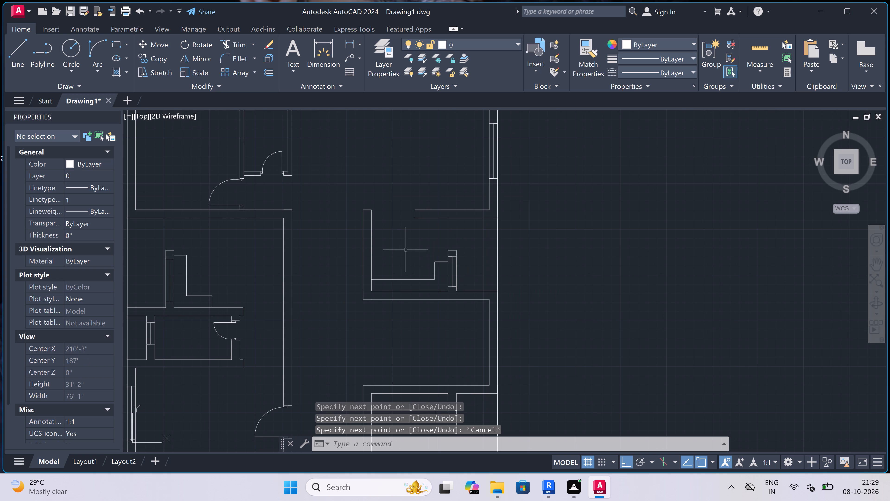
{"action": "key", "text": "space"}
{"action": "scroll", "coordinate": [393, 255], "scroll_direction": "down", "scroll_amount": 2}
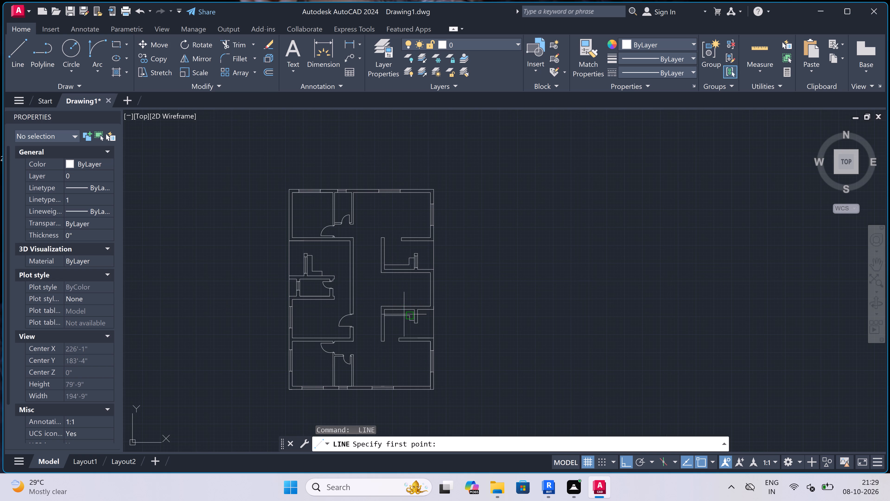
{"action": "scroll", "coordinate": [420, 330], "scroll_direction": "up", "scroll_amount": 2}
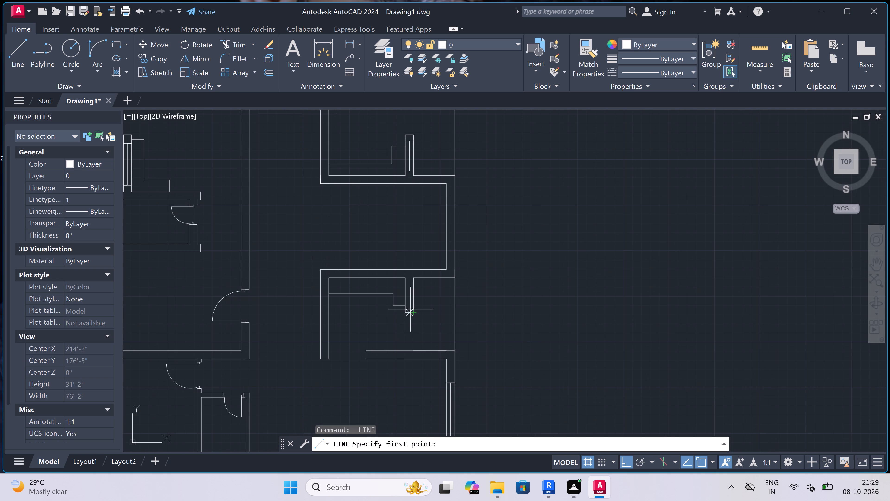
{"action": "scroll", "coordinate": [405, 329], "scroll_direction": "up", "scroll_amount": 3}
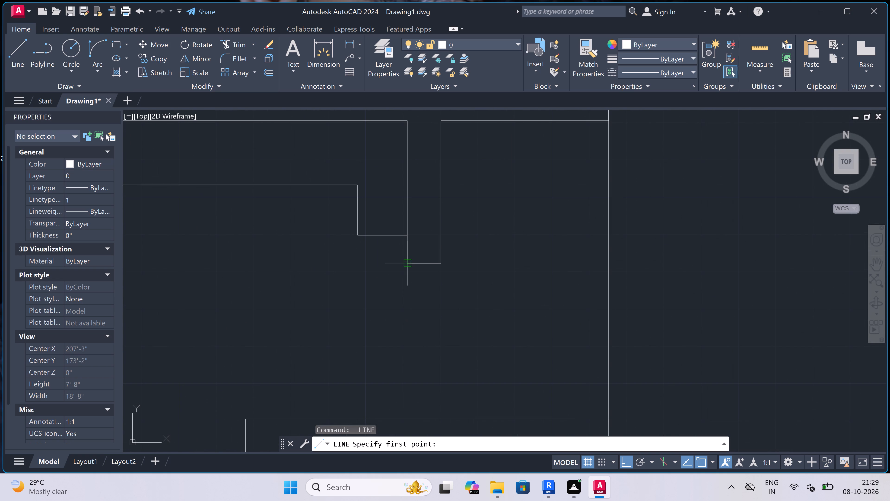
{"action": "left_click", "coordinate": [411, 261]}
{"action": "left_click", "coordinate": [412, 300]}
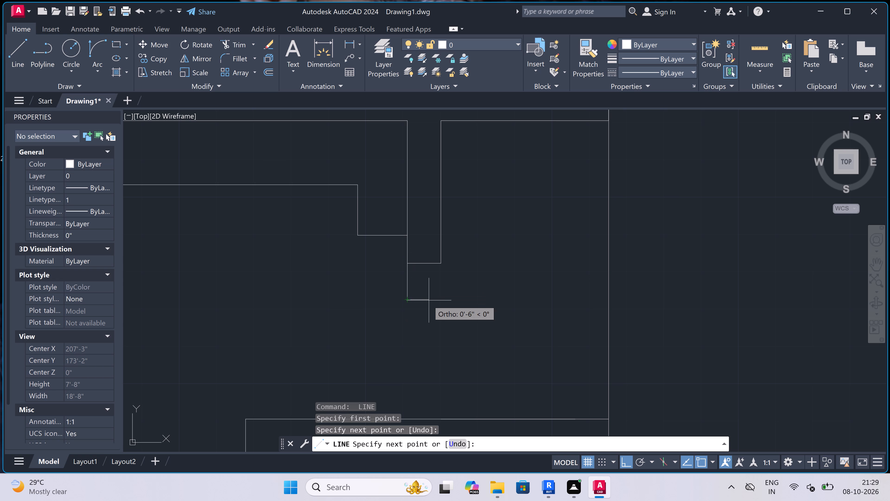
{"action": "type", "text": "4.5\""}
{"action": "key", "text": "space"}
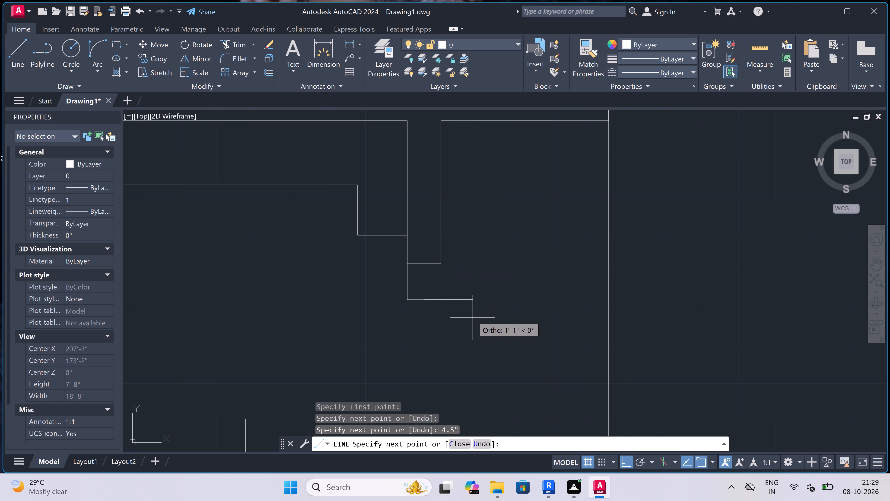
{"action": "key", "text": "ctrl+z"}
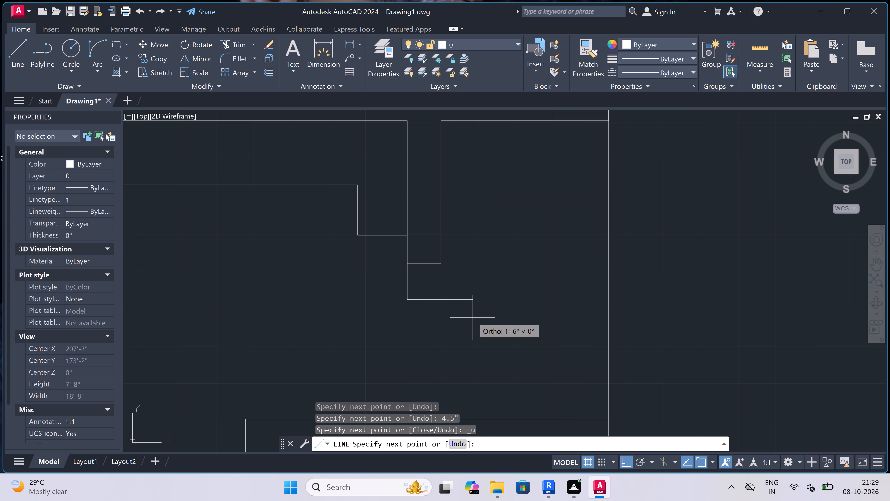
Close the extended southern stub wall with a 9" horizontal bottom line and a vertical line up to its east corner.
{"action": "type", "text": "9\""}
{"action": "key", "text": "space"}
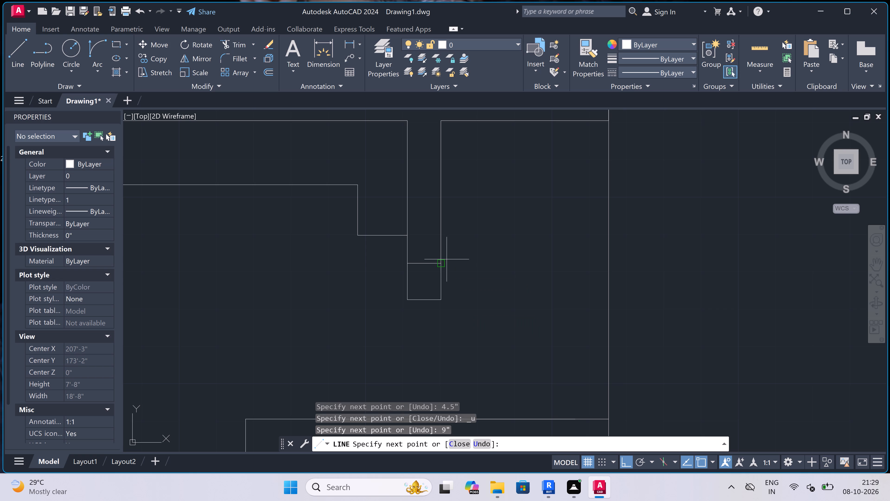
{"action": "left_click", "coordinate": [445, 260]}
{"action": "key", "text": "Escape"}
Trim away the old end line crossing inside the extended southern stub wall.
{"action": "type", "text": "tr"}
{"action": "key", "text": "space"}
{"action": "left_click", "coordinate": [423, 257]}
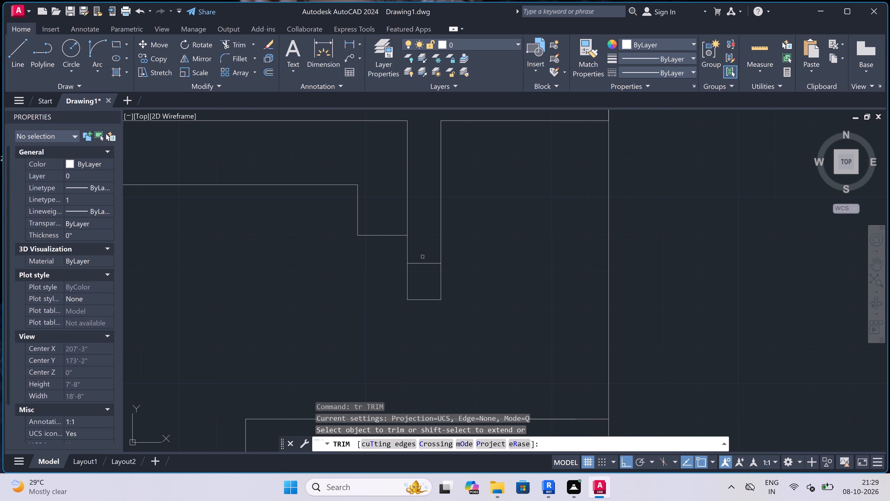
{"action": "left_click", "coordinate": [425, 270]}
{"action": "scroll", "coordinate": [424, 270], "scroll_direction": "down", "scroll_amount": 2}
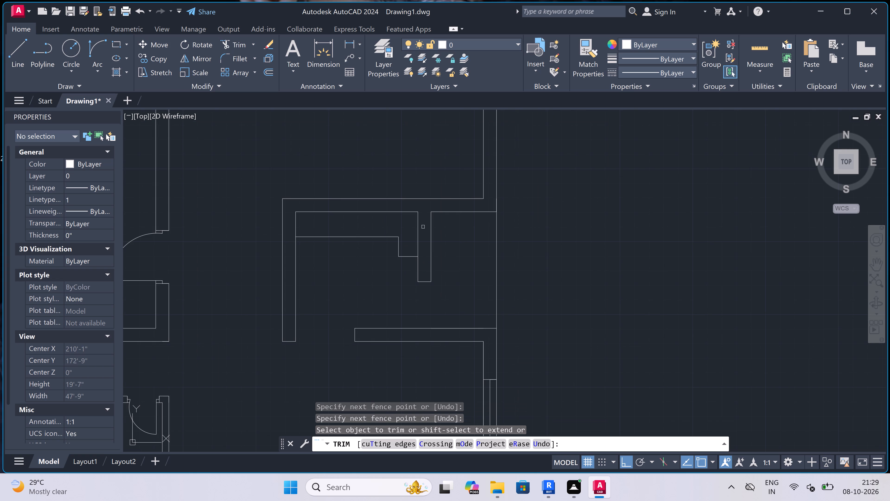
{"action": "scroll", "coordinate": [424, 212], "scroll_direction": "up", "scroll_amount": 2}
{"action": "key", "text": "Escape"}
Draw a window in the southern eastern stub wall, with end lines across the wall and a centre line.
{"action": "key", "text": "l"}
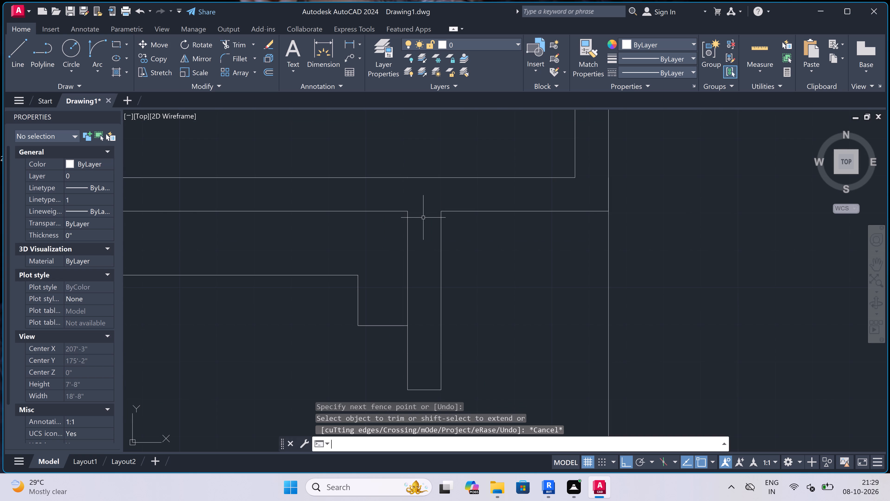
{"action": "key", "text": "space"}
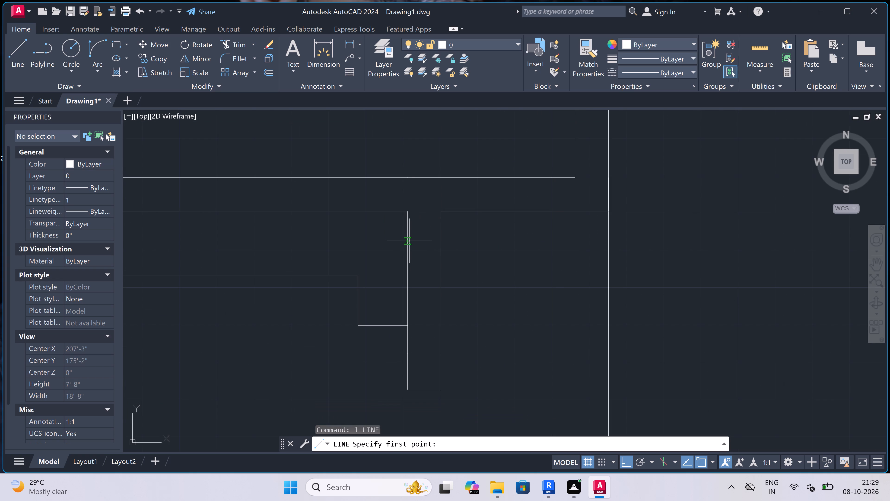
{"action": "left_click", "coordinate": [409, 240]}
{"action": "left_click", "coordinate": [437, 241]}
{"action": "left_click", "coordinate": [425, 241]}
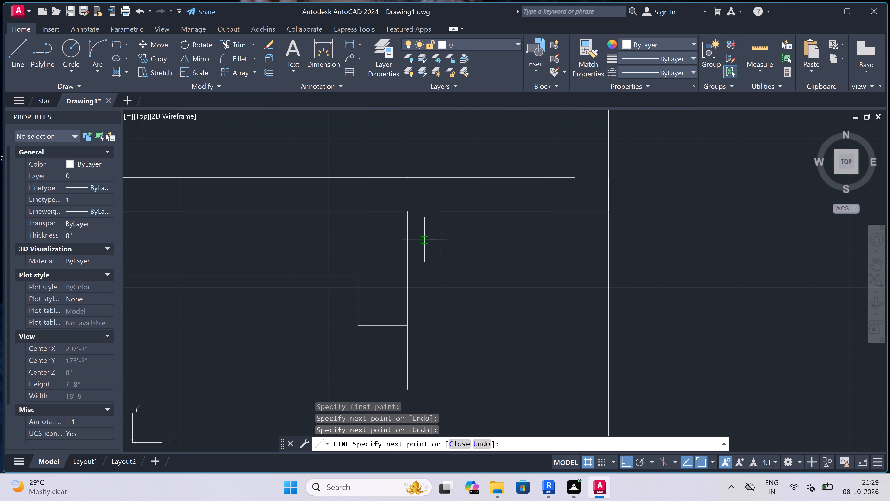
{"action": "left_click", "coordinate": [424, 356]}
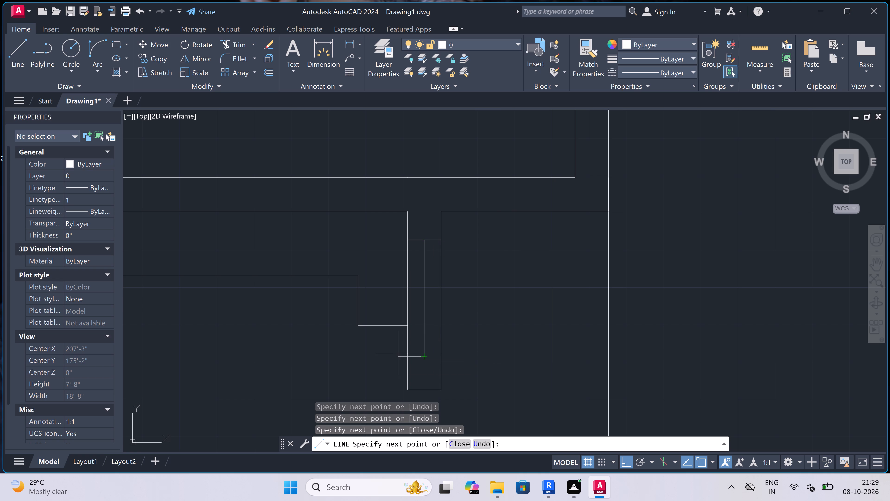
{"action": "left_click", "coordinate": [403, 357]}
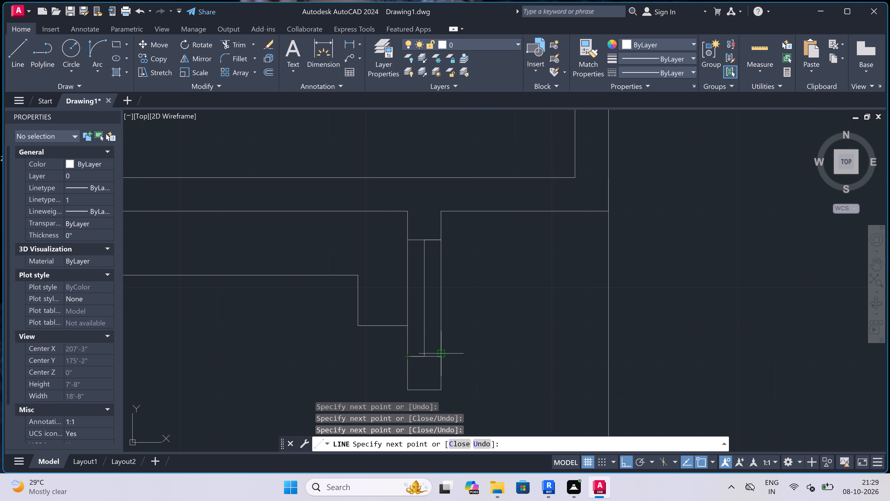
{"action": "left_click", "coordinate": [438, 353]}
{"action": "key", "text": "ctrl+z"}
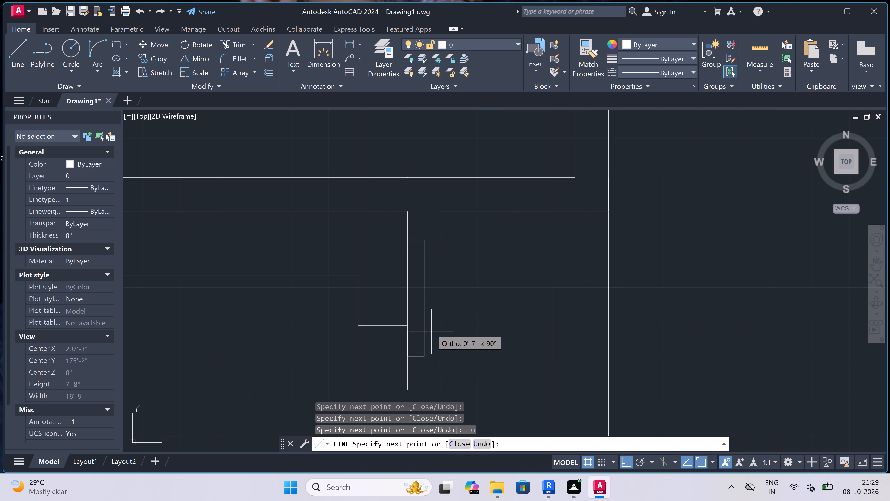
{"action": "left_click", "coordinate": [440, 360]}
{"action": "key", "text": "Escape"}
In the eastern recess, draw a staircase centre line west from the east wall's midpoint and a vertical start line spanning both side walls.
{"action": "scroll", "coordinate": [430, 296], "scroll_direction": "down", "scroll_amount": 4}
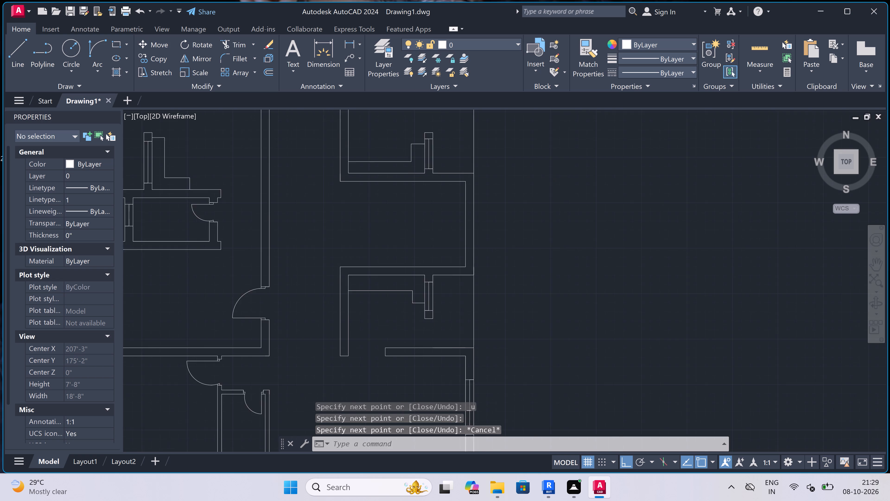
{"action": "scroll", "coordinate": [431, 327], "scroll_direction": "down", "scroll_amount": 4}
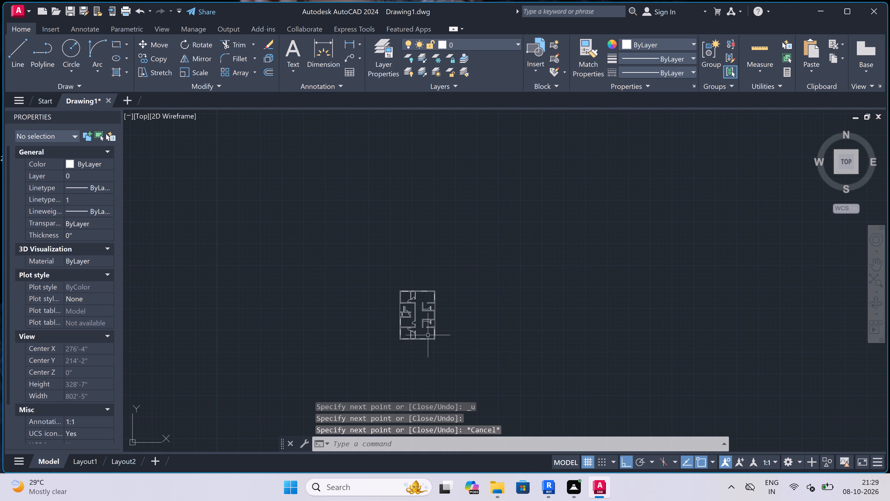
{"action": "scroll", "coordinate": [427, 336], "scroll_direction": "up", "scroll_amount": 5}
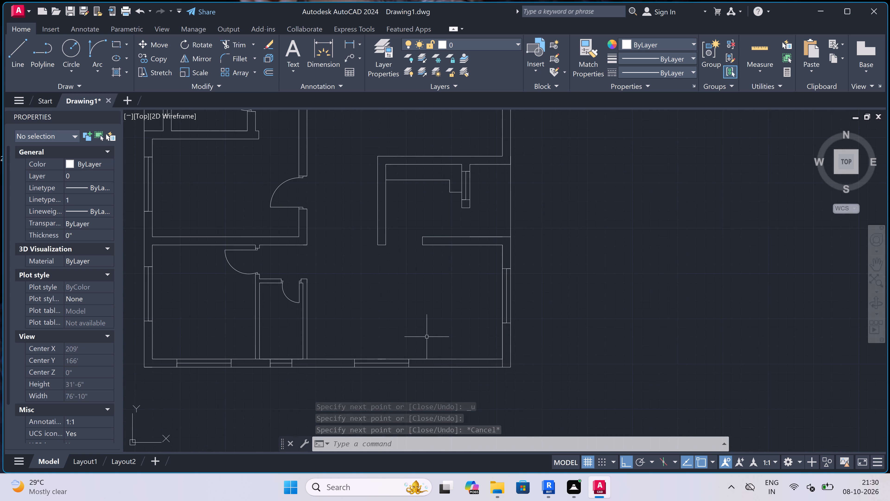
{"action": "scroll", "coordinate": [427, 337], "scroll_direction": "down", "scroll_amount": 2}
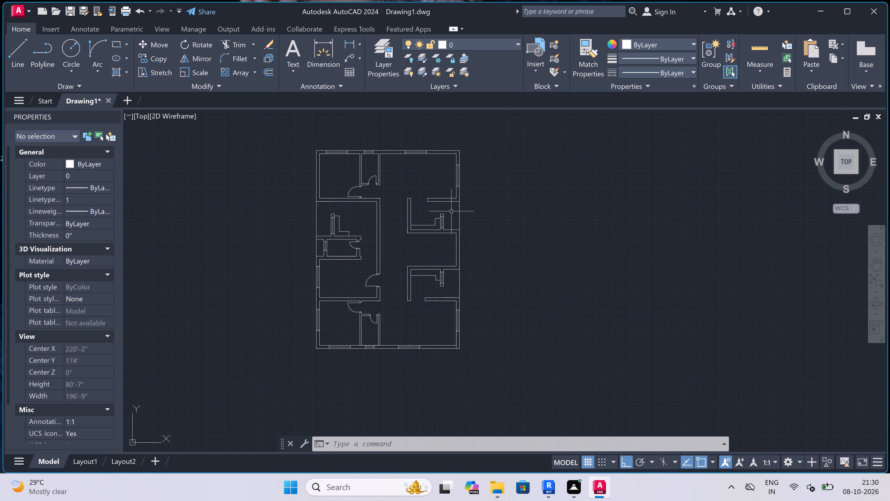
{"action": "scroll", "coordinate": [451, 211], "scroll_direction": "up", "scroll_amount": 2}
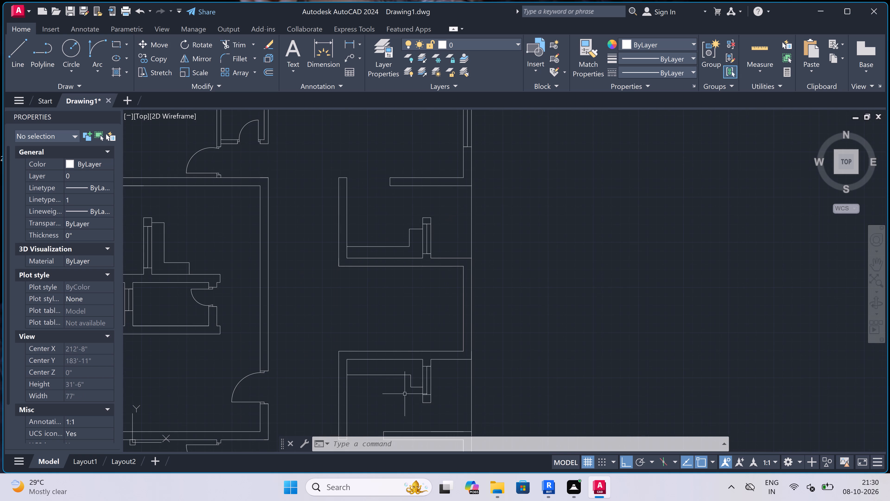
{"action": "key", "text": "l"}
{"action": "key", "text": "space"}
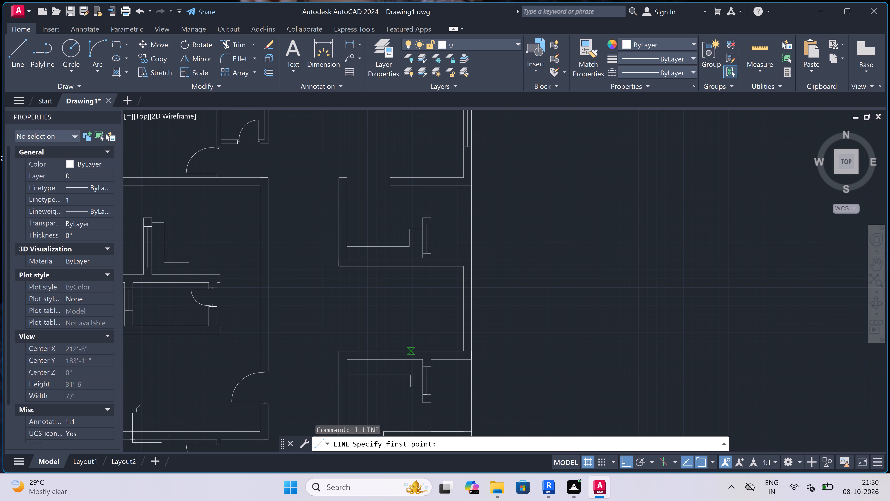
{"action": "scroll", "coordinate": [426, 344], "scroll_direction": "up", "scroll_amount": 1}
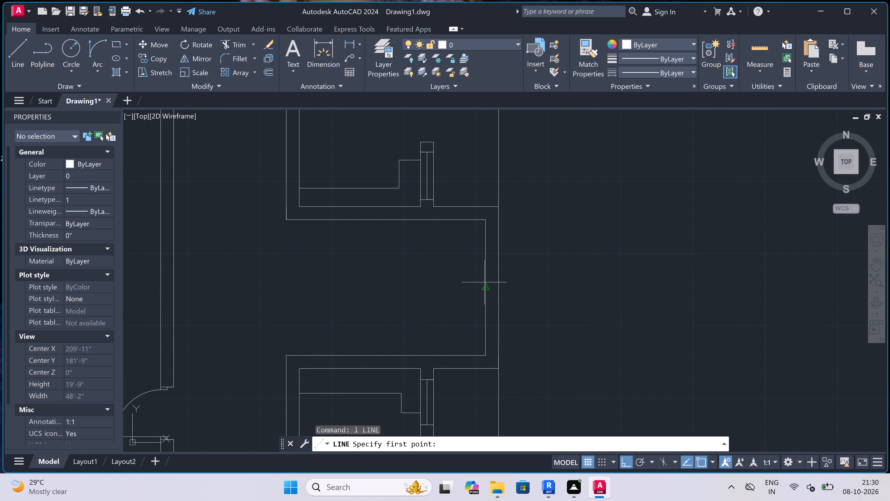
{"action": "left_click_drag", "start_coordinate": [484, 288], "coordinate": [482, 287]}
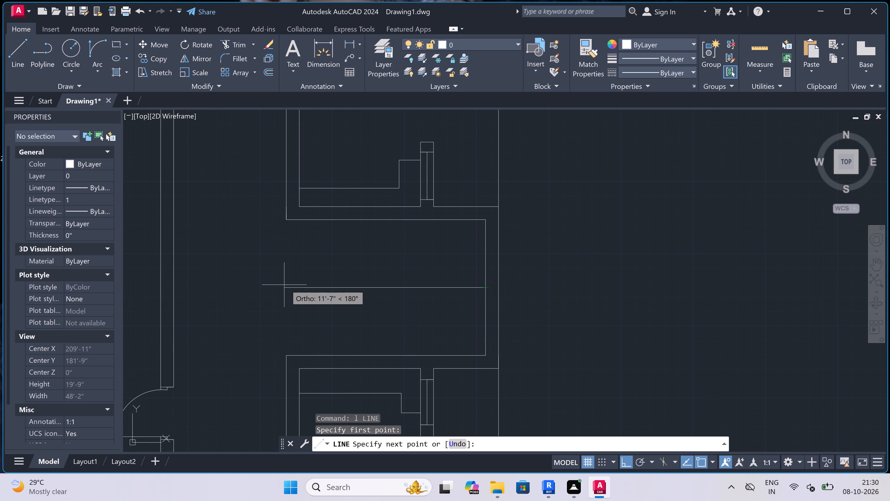
{"action": "left_click", "coordinate": [296, 286]}
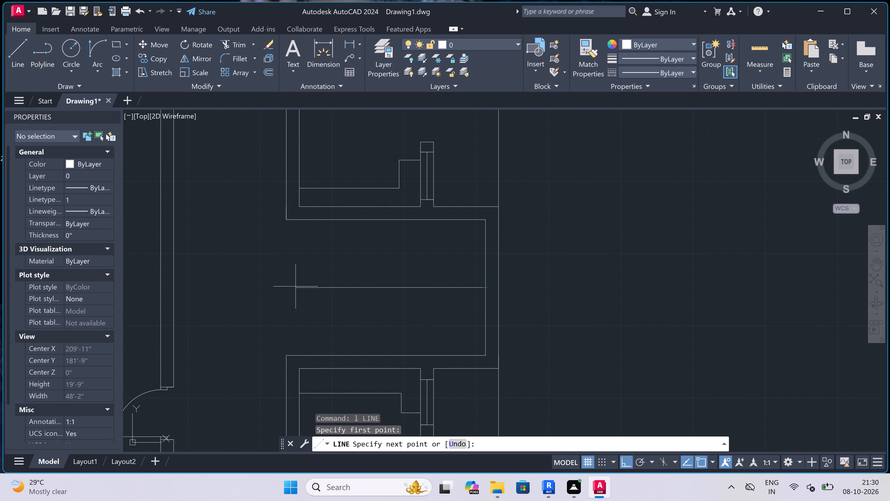
{"action": "left_click", "coordinate": [294, 221]}
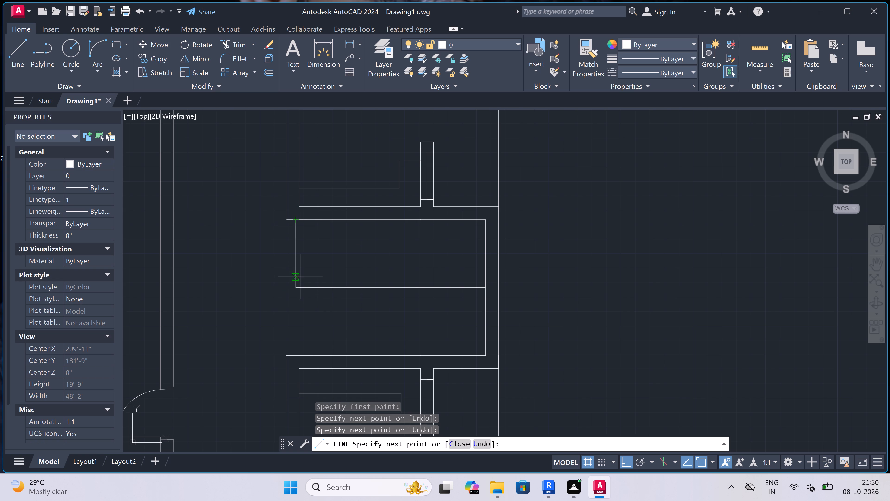
{"action": "left_click", "coordinate": [296, 354]}
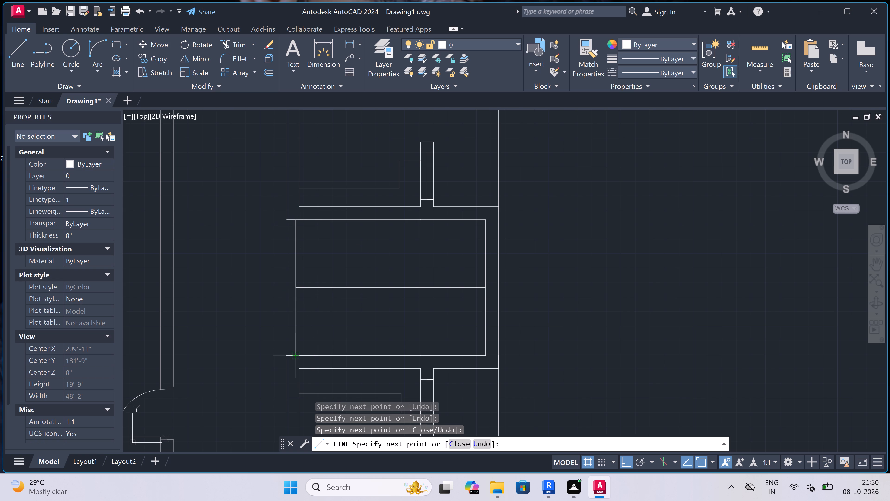
{"action": "key", "text": "Escape"}
Offset the staircase start line eastward at 9" spacing with the Multiple option, making ten further tread lines.
{"action": "type", "text": "o"}
{"action": "key", "text": "space"}
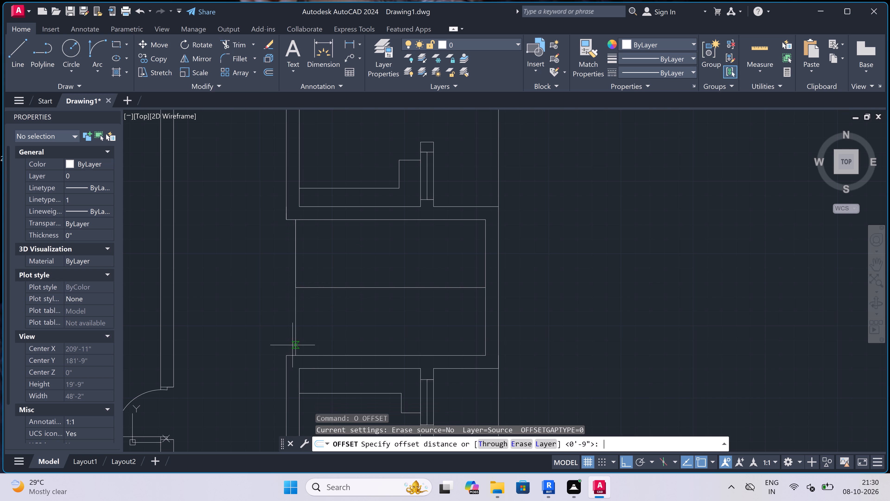
{"action": "left_click", "coordinate": [292, 335]}
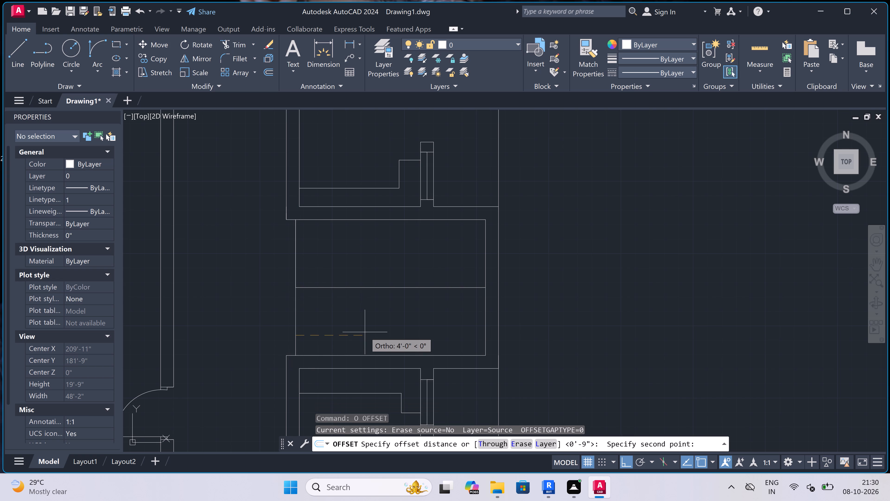
{"action": "type", "text": "9\""}
{"action": "key", "text": "space"}
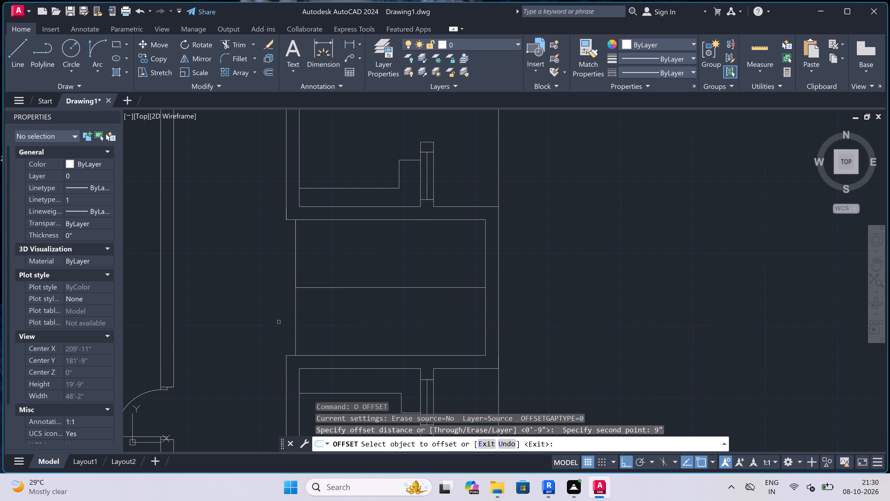
{"action": "left_click_drag", "start_coordinate": [296, 316], "coordinate": [298, 316]}
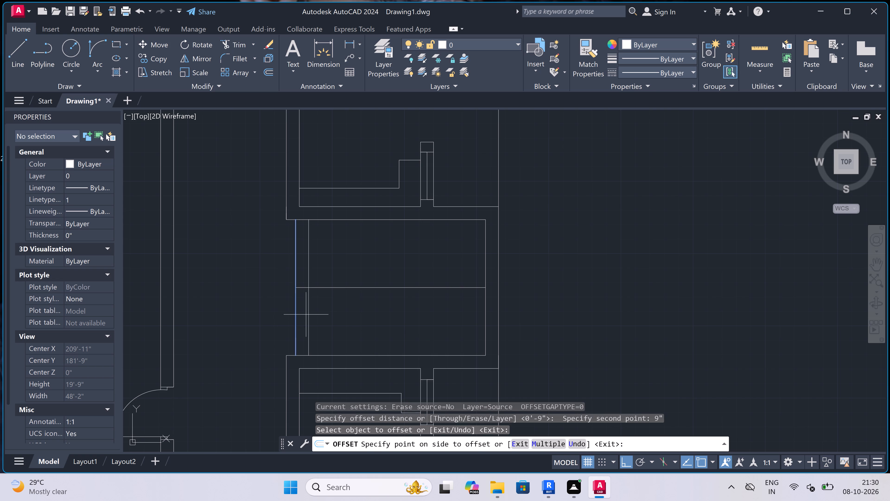
{"action": "left_click", "coordinate": [542, 442]}
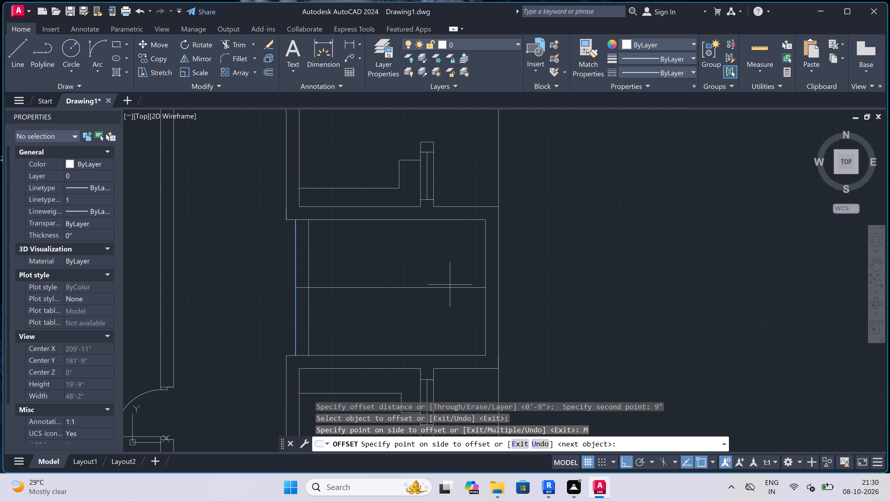
{"action": "double_click", "coordinate": [449, 267]}
{"action": "triple_click", "coordinate": [449, 265]}
{"action": "triple_click", "coordinate": [449, 265]}
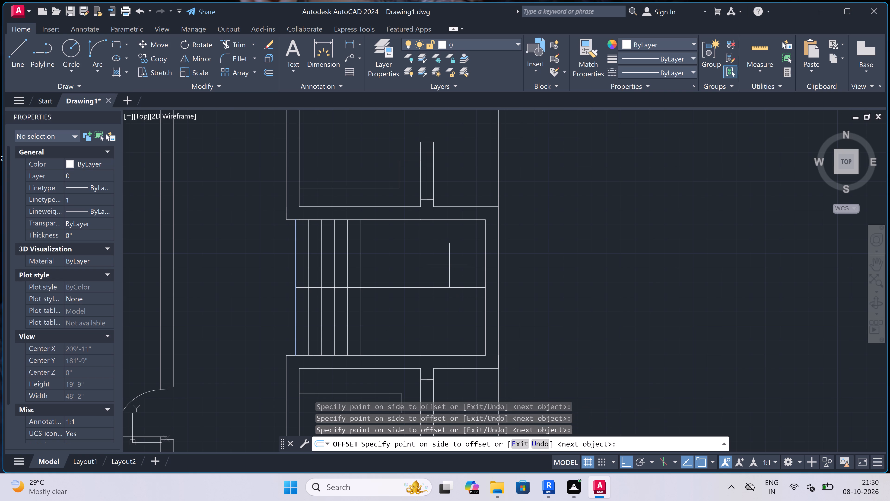
{"action": "triple_click", "coordinate": [449, 265]}
{"action": "triple_click", "coordinate": [449, 265]}
{"action": "double_click", "coordinate": [448, 265]}
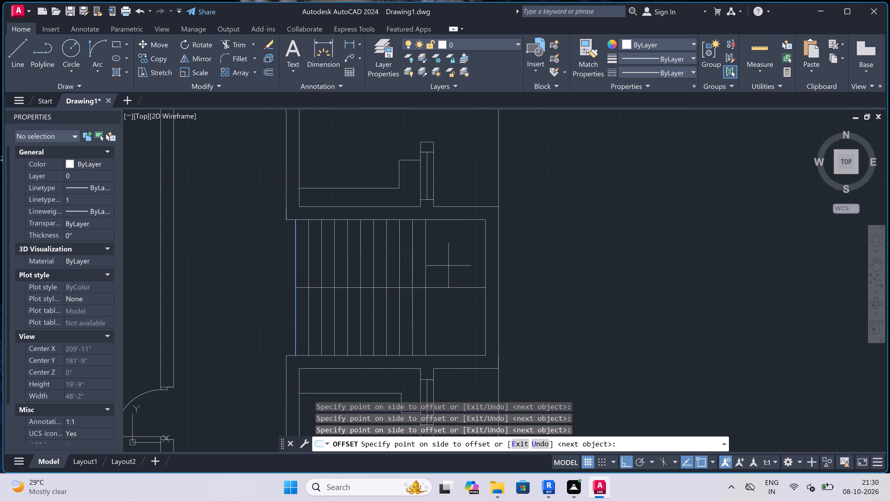
{"action": "double_click", "coordinate": [448, 266]}
{"action": "key", "text": "Escape"}
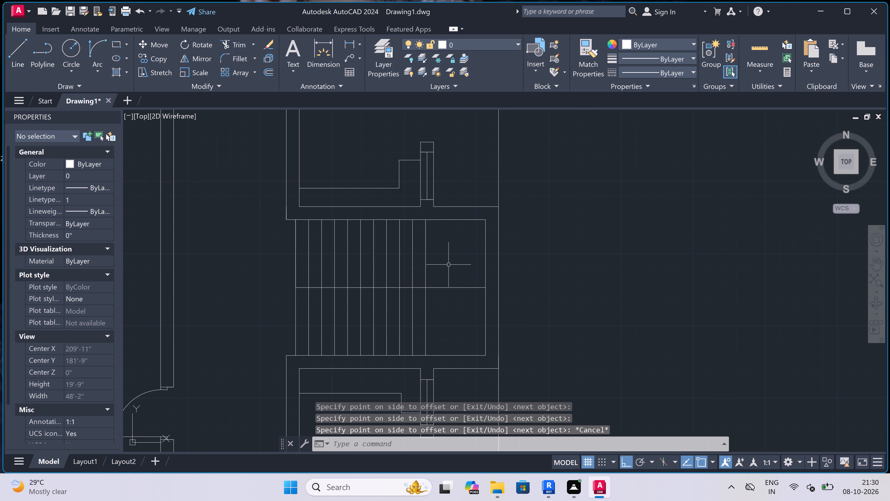
Trim the staircase centre line east of the last tread to leave the landing clear.
{"action": "key", "text": "t"}
{"action": "key", "text": "r"}
{"action": "key", "text": "space"}
{"action": "double_click", "coordinate": [447, 268]}
{"action": "left_click", "coordinate": [448, 316]}
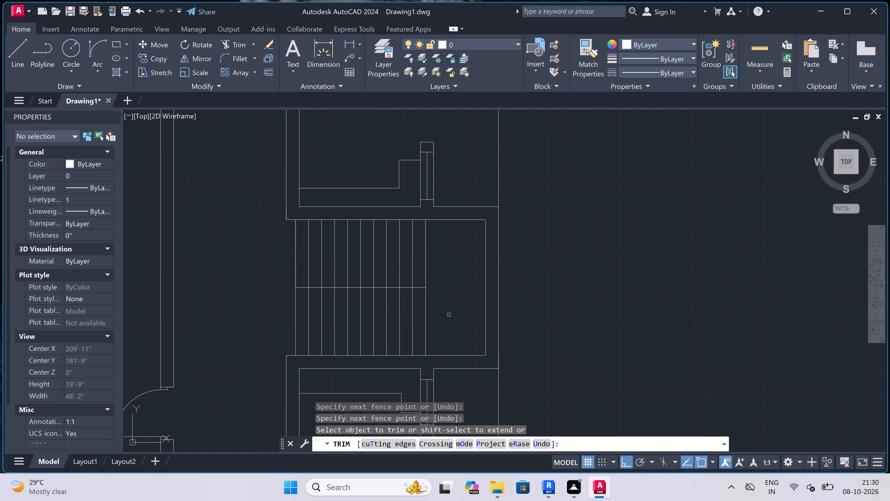
{"action": "scroll", "coordinate": [441, 281], "scroll_direction": "down", "scroll_amount": 3}
{"action": "scroll", "coordinate": [438, 274], "scroll_direction": "up", "scroll_amount": 2}
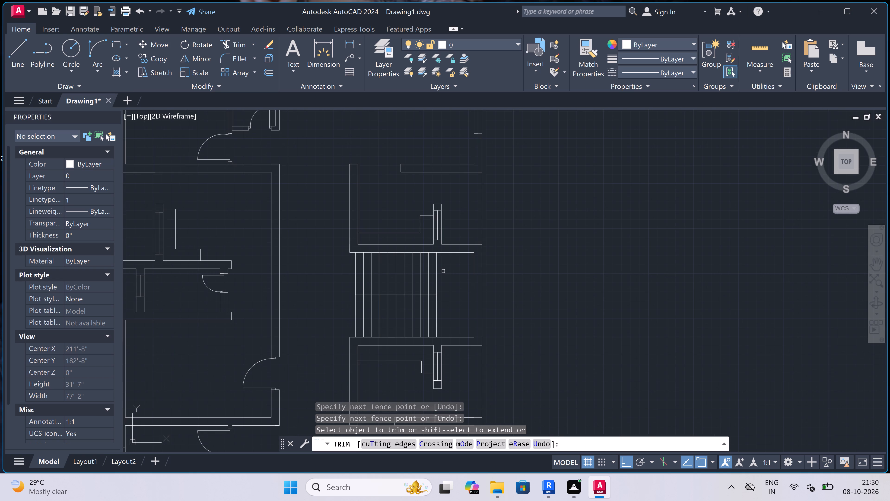
{"action": "key", "text": "Escape"}
Draw a U-shaped stair path line from west of the north flight, around the landing, and back onto the south flight.
{"action": "key", "text": "l"}
{"action": "key", "text": "space"}
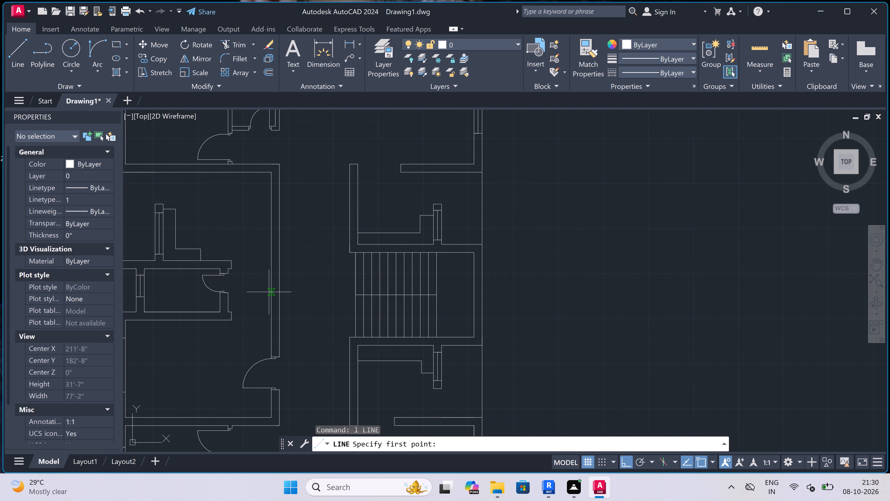
{"action": "left_click_drag", "start_coordinate": [340, 275], "coordinate": [343, 275]}
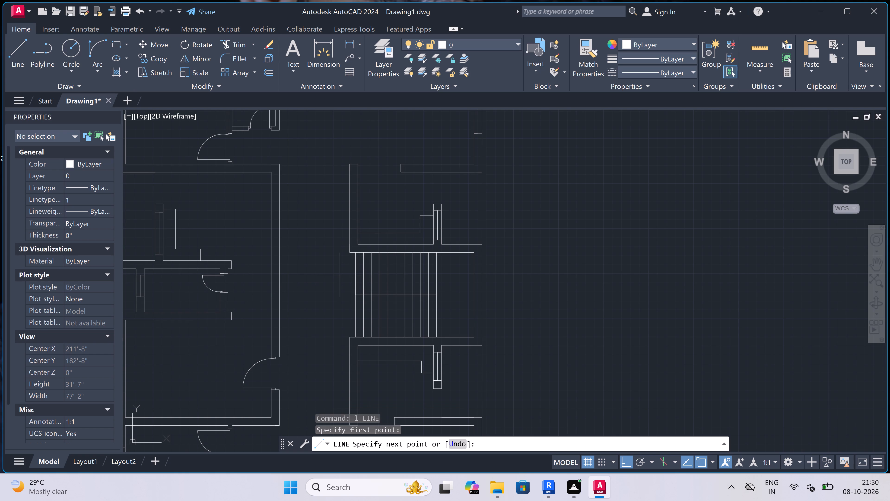
{"action": "left_click", "coordinate": [457, 272]}
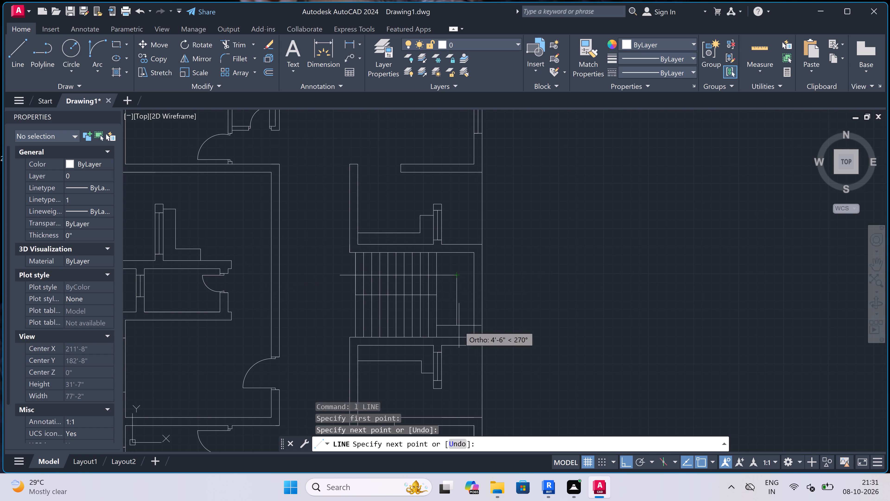
{"action": "left_click", "coordinate": [456, 320]}
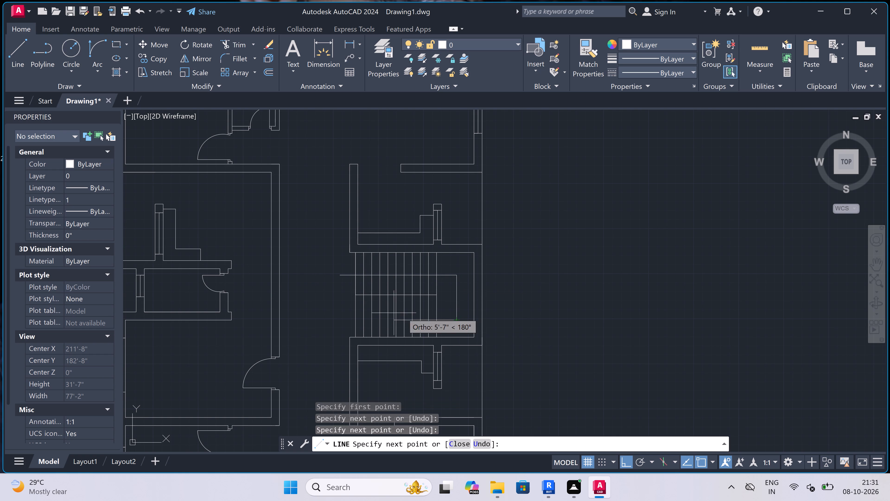
{"action": "scroll", "coordinate": [411, 315], "scroll_direction": "up", "scroll_amount": 1}
{"action": "left_click", "coordinate": [427, 326]}
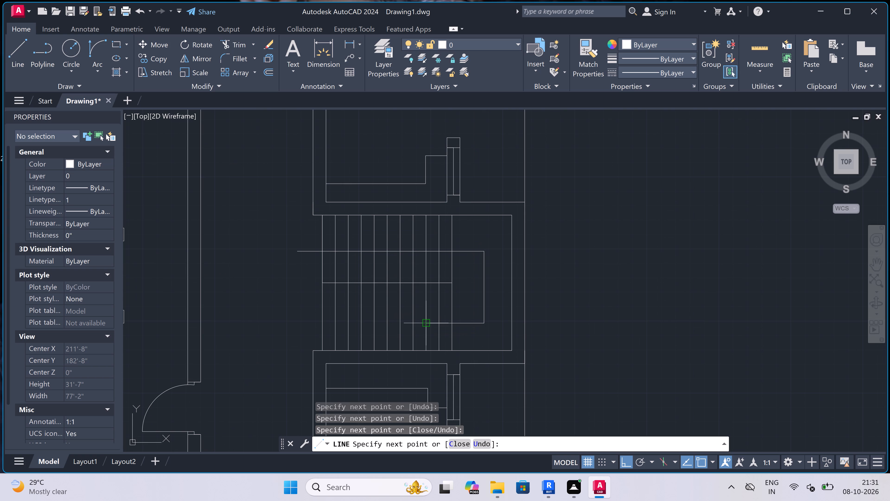
{"action": "key", "text": "Escape"}
Draw a 9" thick wall across the corridor north of the staircase, from the west corridor wall to the northern stub wall.
{"action": "scroll", "coordinate": [427, 326], "scroll_direction": "down", "scroll_amount": 4}
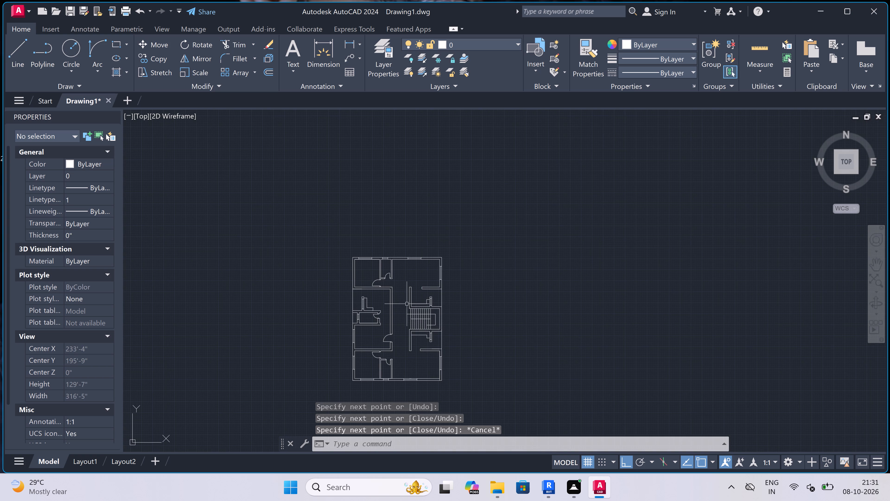
{"action": "scroll", "coordinate": [391, 254], "scroll_direction": "up", "scroll_amount": 2}
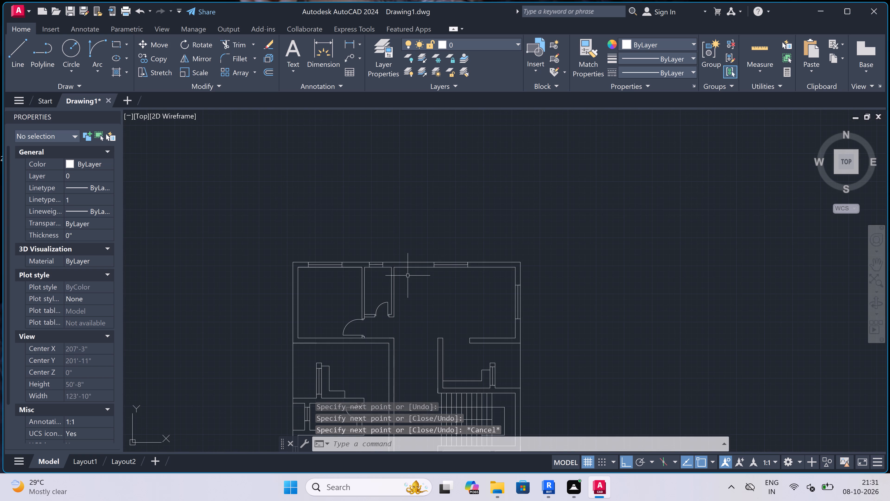
{"action": "scroll", "coordinate": [410, 332], "scroll_direction": "down", "scroll_amount": 1}
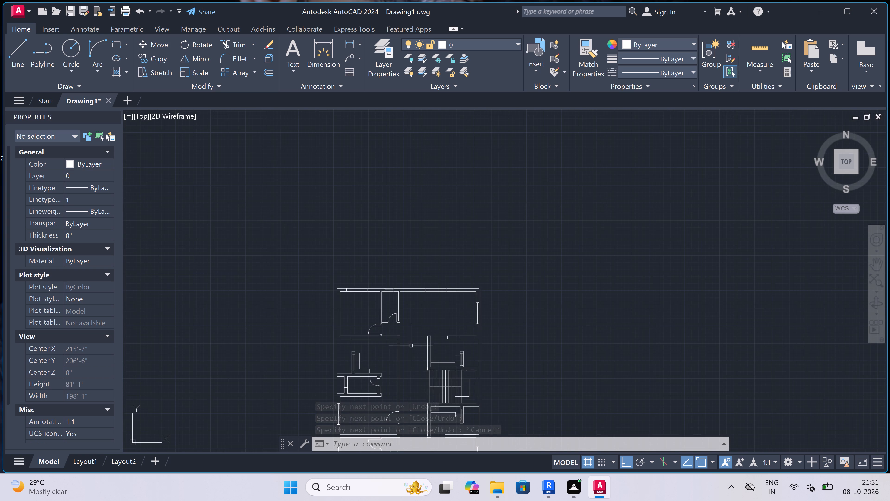
{"action": "scroll", "coordinate": [410, 350], "scroll_direction": "up", "scroll_amount": 3}
{"action": "type", "text": "l"}
{"action": "key", "text": "space"}
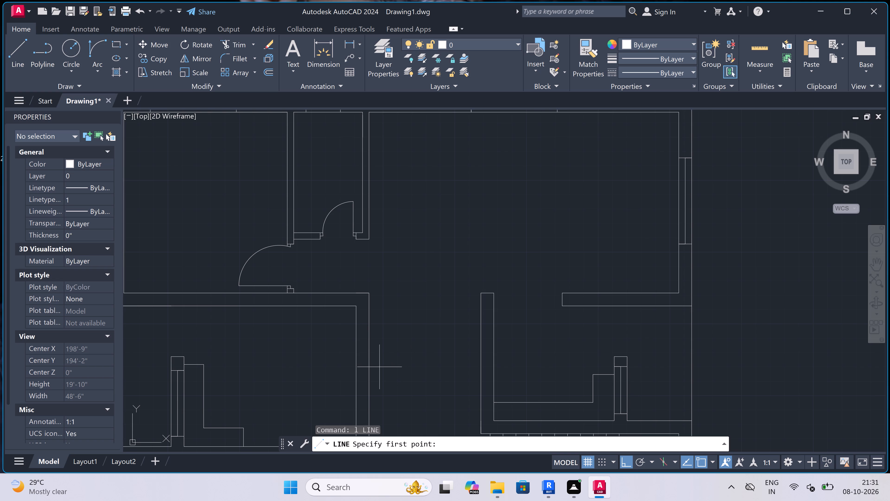
{"action": "left_click", "coordinate": [374, 370]}
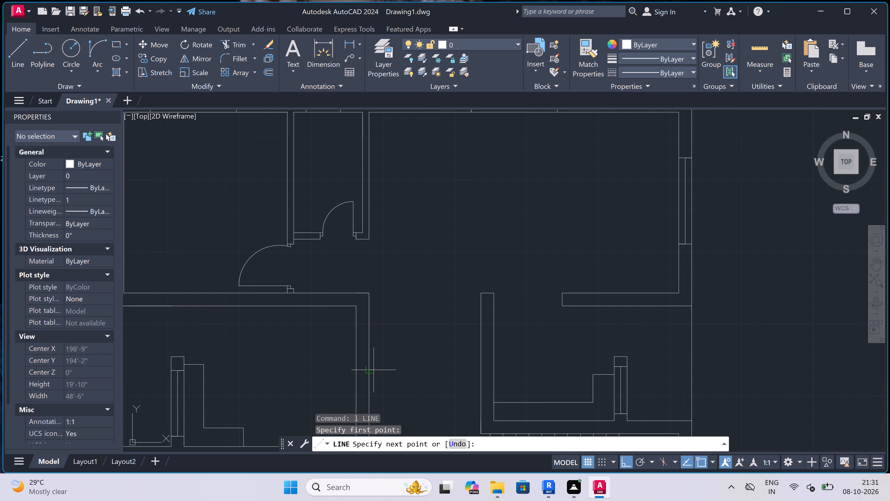
{"action": "left_click", "coordinate": [480, 370]}
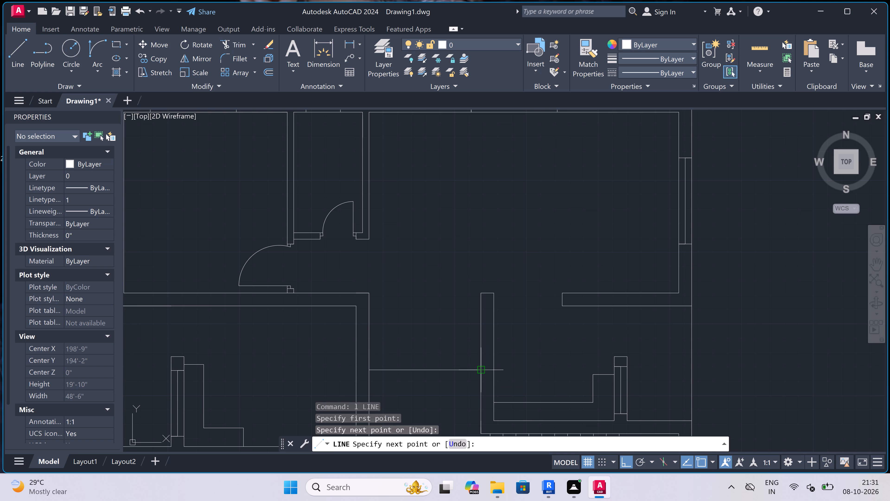
{"action": "type", "text": "9\""}
{"action": "key", "text": "space"}
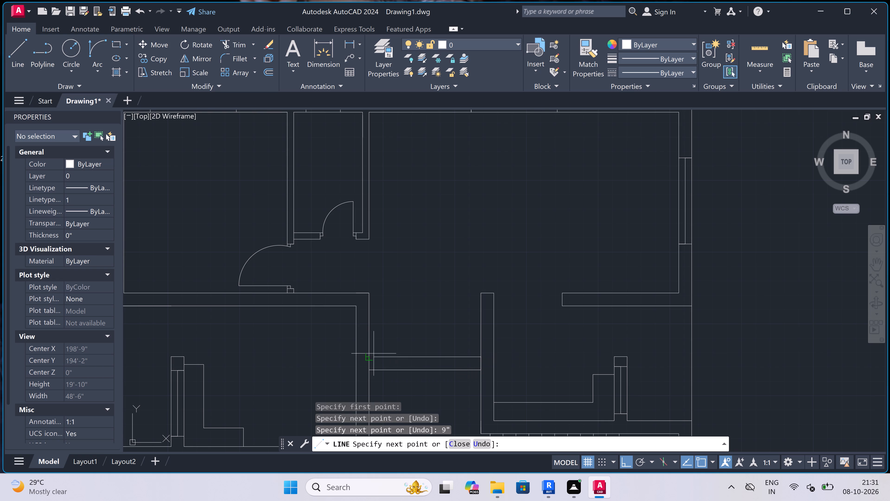
{"action": "left_click", "coordinate": [368, 361]}
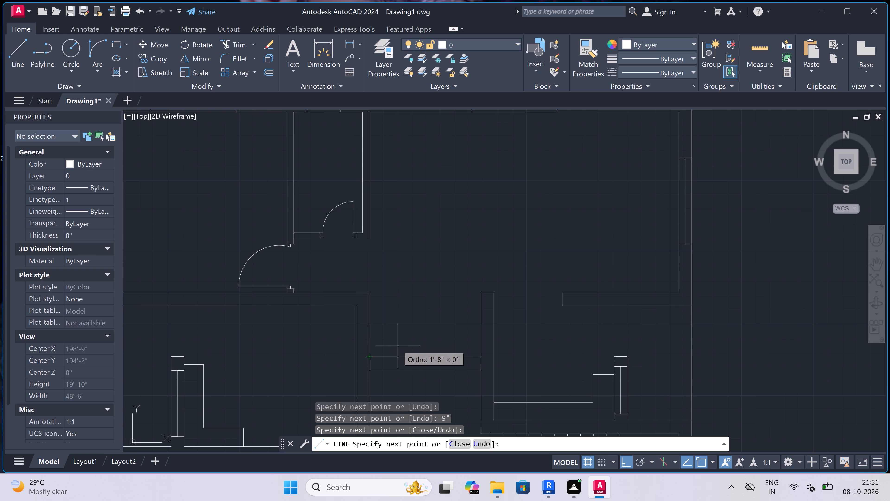
{"action": "key", "text": "Escape"}
Draw the corridor door's east jamb line across the new wall, with a 2" line west from its midpoint and a 3' leaf north.
{"action": "key", "text": "l"}
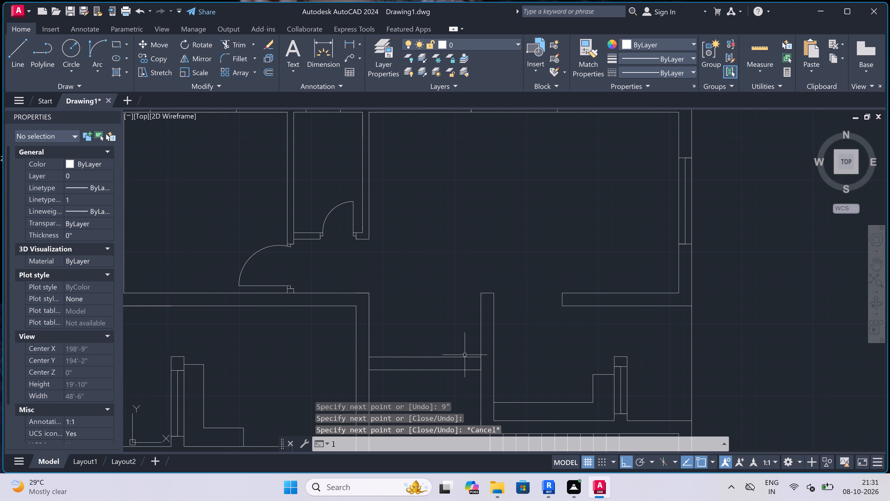
{"action": "key", "text": "space"}
{"action": "left_click", "coordinate": [468, 370]}
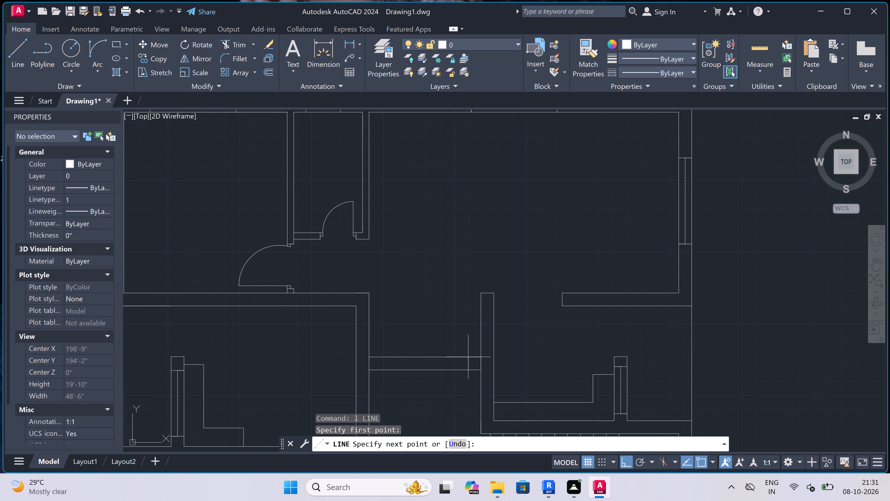
{"action": "left_click", "coordinate": [466, 357]}
{"action": "left_click", "coordinate": [468, 362]}
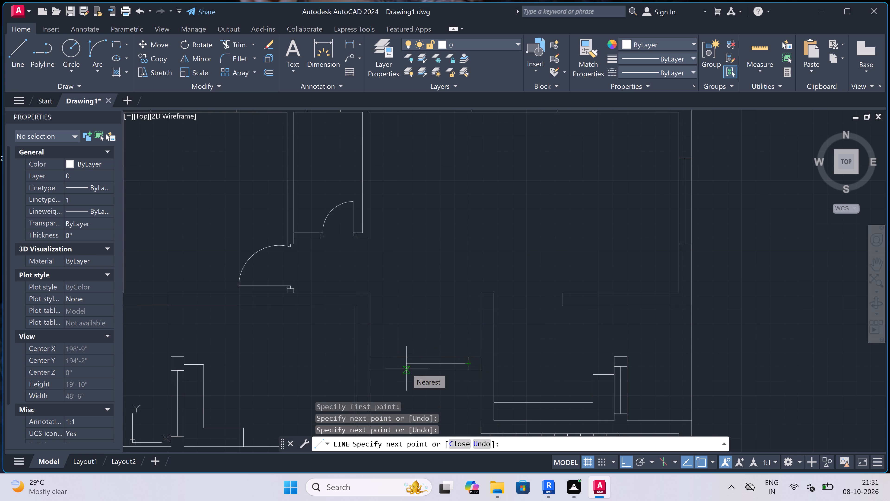
{"action": "type", "text": "2\""}
{"action": "key", "text": "space"}
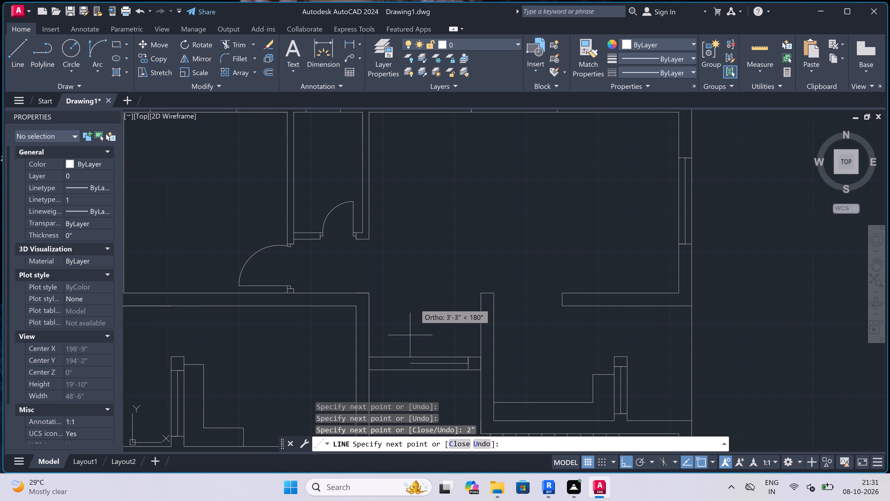
{"action": "type", "text": "3'"}
{"action": "key", "text": "space"}
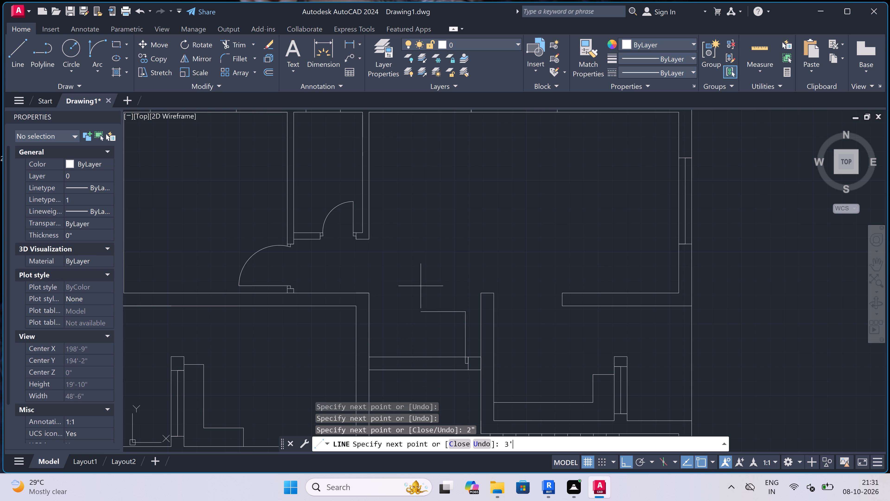
{"action": "key", "text": "Escape"}
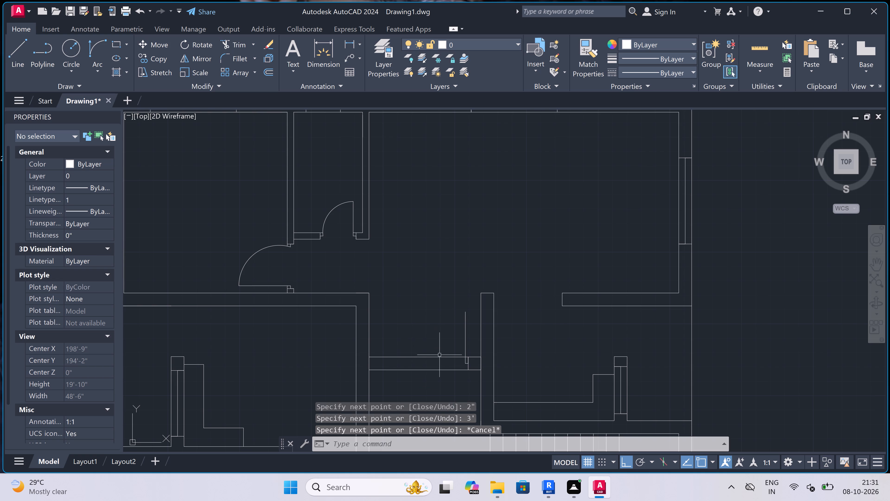
Draw the northern corridor door's west jamb line across the wall, with a 2" line east from its midpoint.
{"action": "scroll", "coordinate": [439, 355], "scroll_direction": "up", "scroll_amount": 1}
{"action": "key", "text": "space"}
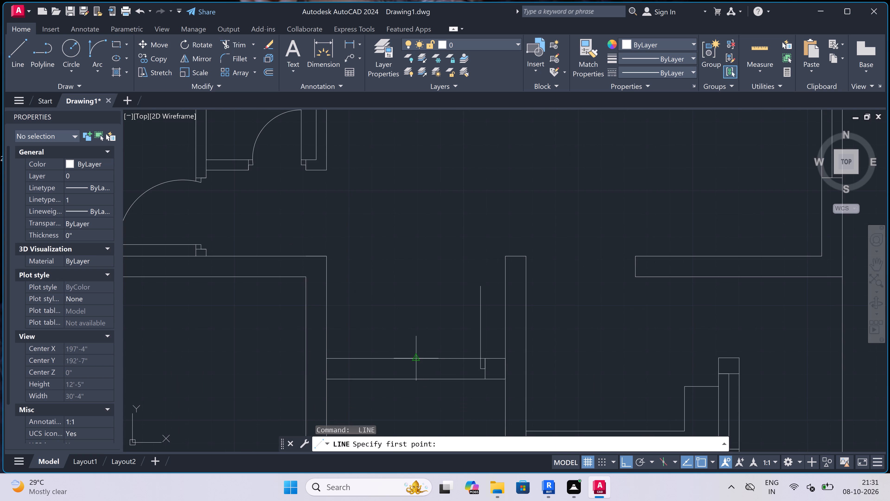
{"action": "left_click", "coordinate": [417, 357]}
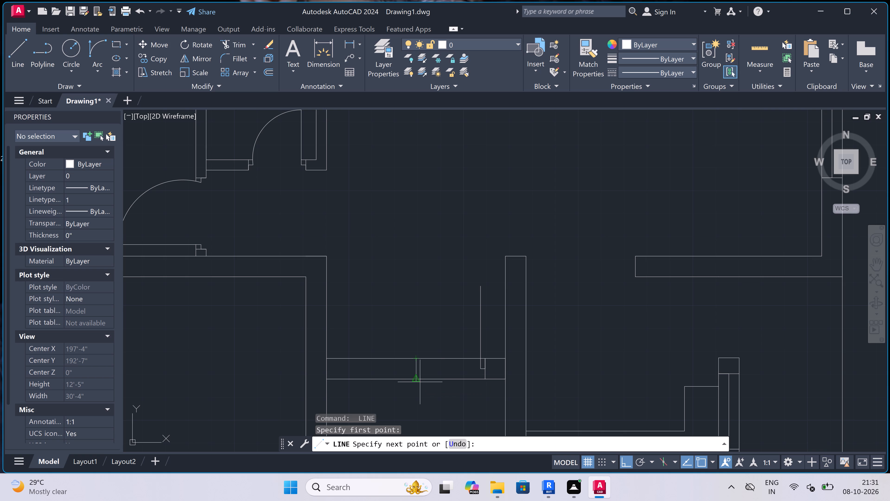
{"action": "left_click", "coordinate": [418, 380]}
{"action": "scroll", "coordinate": [416, 371], "scroll_direction": "up", "scroll_amount": 1}
{"action": "left_click", "coordinate": [416, 371]}
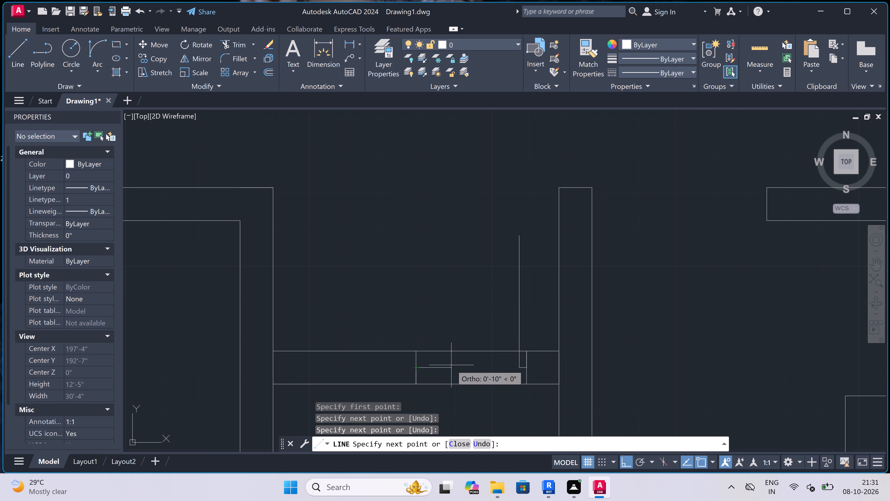
{"action": "key", "text": "2"}
{"action": "type", "text": "\""}
{"action": "key", "text": "space"}
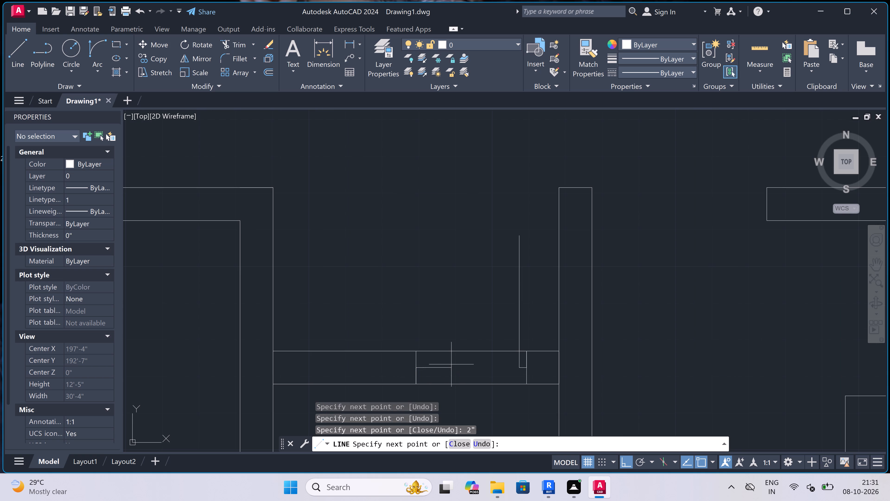
{"action": "key", "text": "Escape"}
Draw the northern corridor door's swing arc from the leaf's north end to the end of the west jamb's 2" line.
{"action": "left_click", "coordinate": [96, 42]}
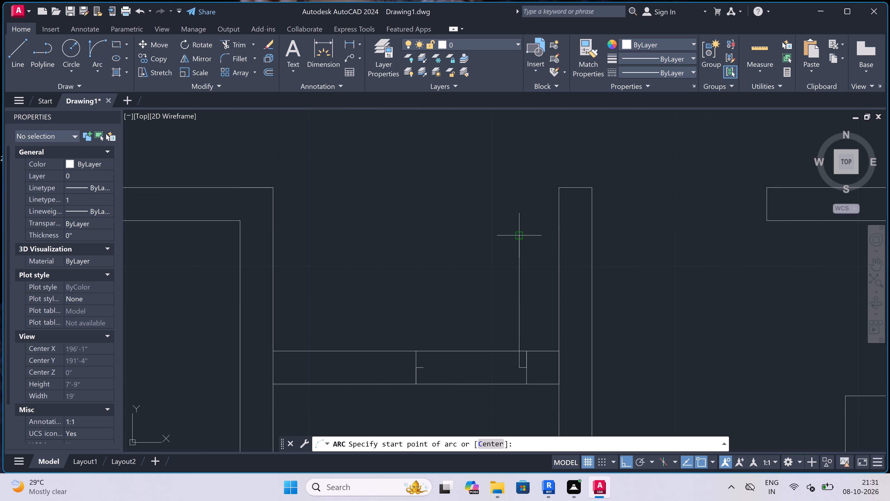
{"action": "left_click_drag", "start_coordinate": [516, 238], "coordinate": [520, 238]}
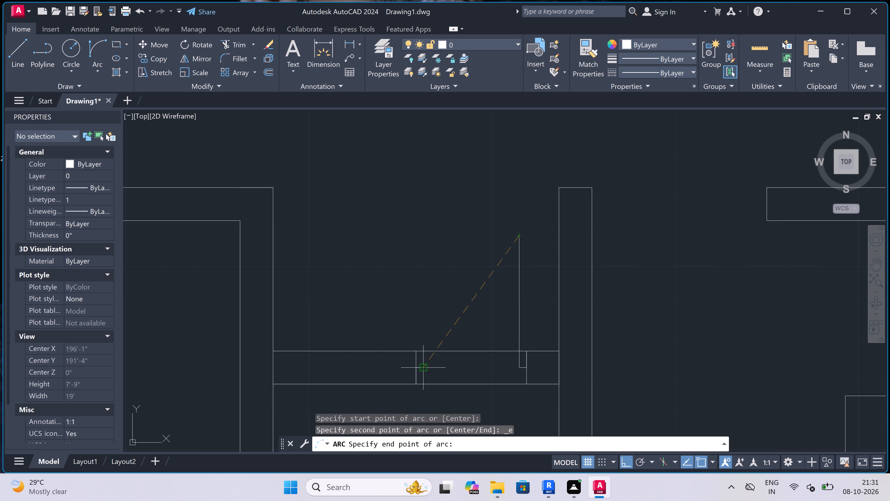
{"action": "left_click", "coordinate": [422, 366]}
{"action": "left_click", "coordinate": [378, 258]}
Trim both wall lines between the two jambs to open the northern corridor doorway.
{"action": "scroll", "coordinate": [377, 258], "scroll_direction": "down", "scroll_amount": 2}
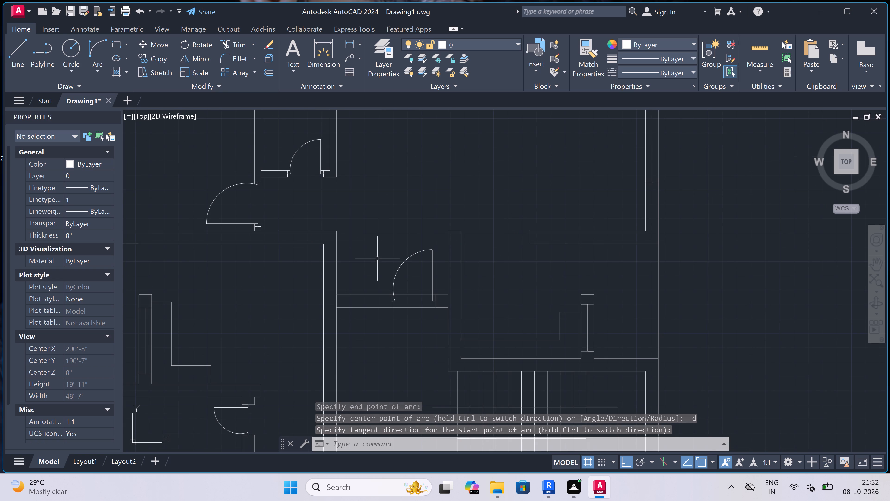
{"action": "type", "text": "tr"}
{"action": "key", "text": "space"}
{"action": "scroll", "coordinate": [376, 262], "scroll_direction": "down", "scroll_amount": 1}
{"action": "scroll", "coordinate": [395, 279], "scroll_direction": "up", "scroll_amount": 1}
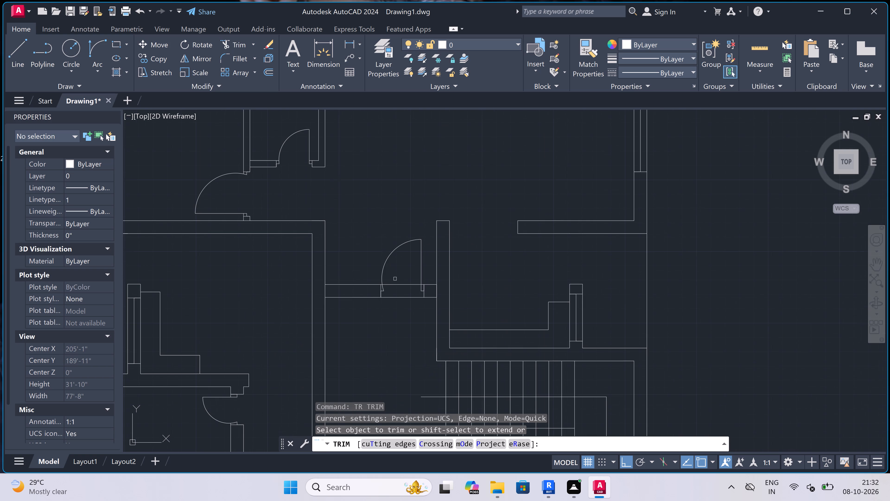
{"action": "left_click", "coordinate": [395, 279]}
{"action": "left_click", "coordinate": [403, 305]}
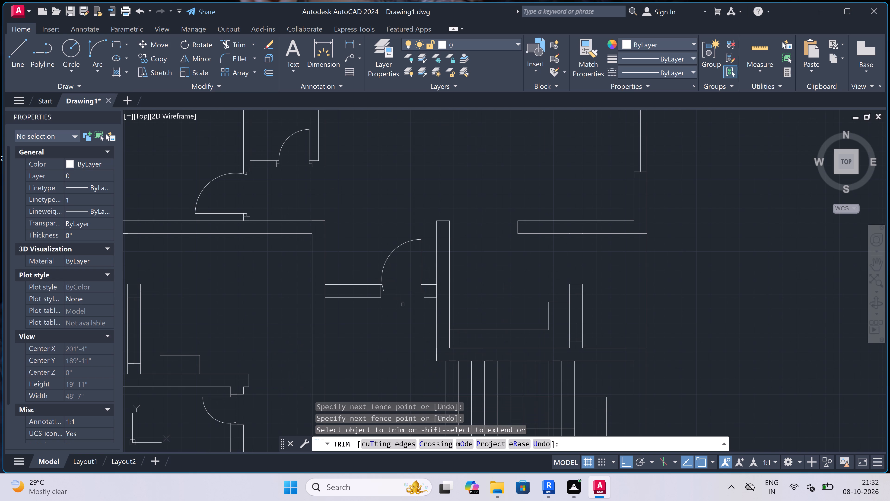
{"action": "key", "text": "Escape"}
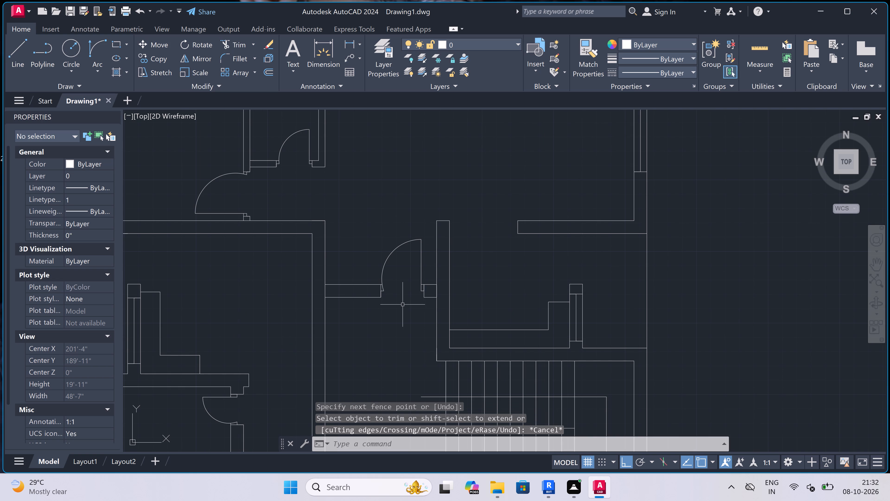
{"action": "key", "text": "Escape"}
Trim the side wall face lines where the northern cross wall meets the west corridor wall and the stub wall.
{"action": "scroll", "coordinate": [411, 257], "scroll_direction": "down", "scroll_amount": 3}
{"action": "scroll", "coordinate": [395, 264], "scroll_direction": "up", "scroll_amount": 5}
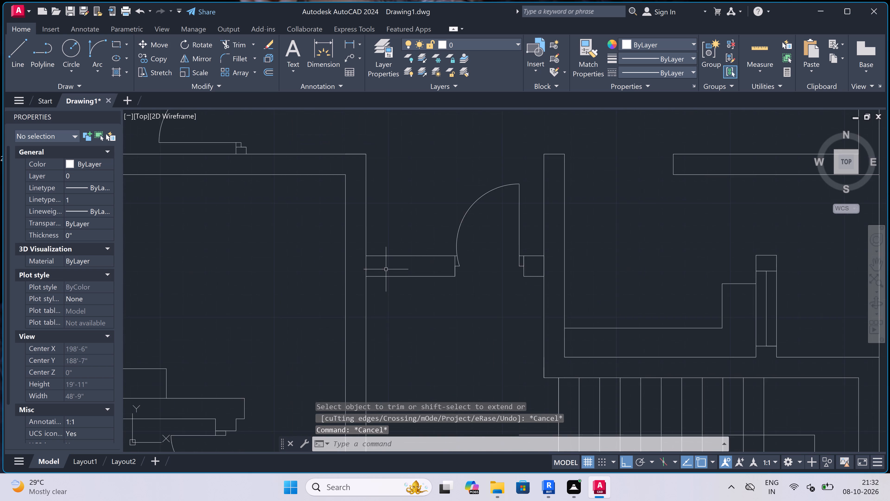
{"action": "key", "text": "space"}
{"action": "left_click", "coordinate": [355, 263]}
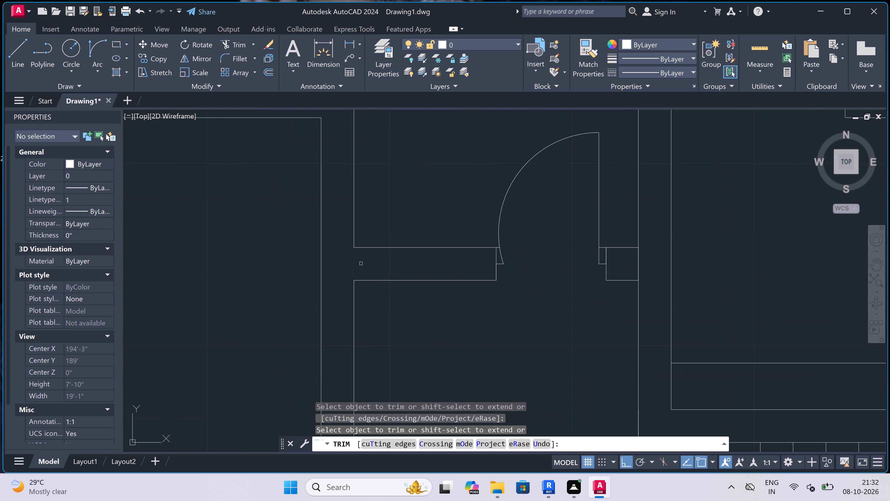
{"action": "left_click", "coordinate": [641, 267]}
{"action": "left_click", "coordinate": [631, 265]}
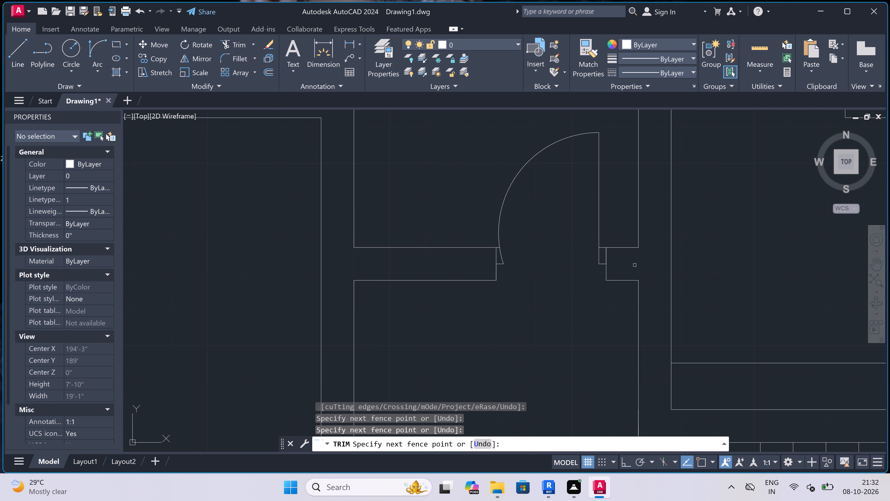
{"action": "scroll", "coordinate": [432, 279], "scroll_direction": "down", "scroll_amount": 6}
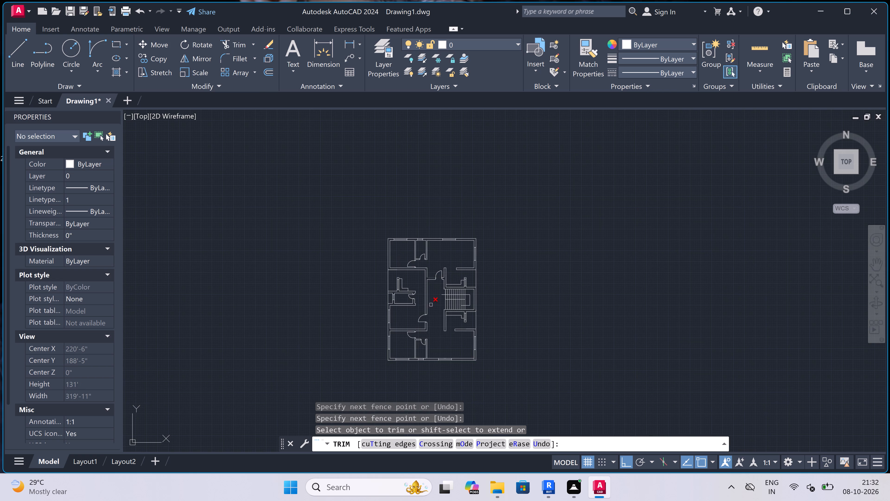
{"action": "scroll", "coordinate": [433, 323], "scroll_direction": "up", "scroll_amount": 4}
{"action": "key", "text": "Escape"}
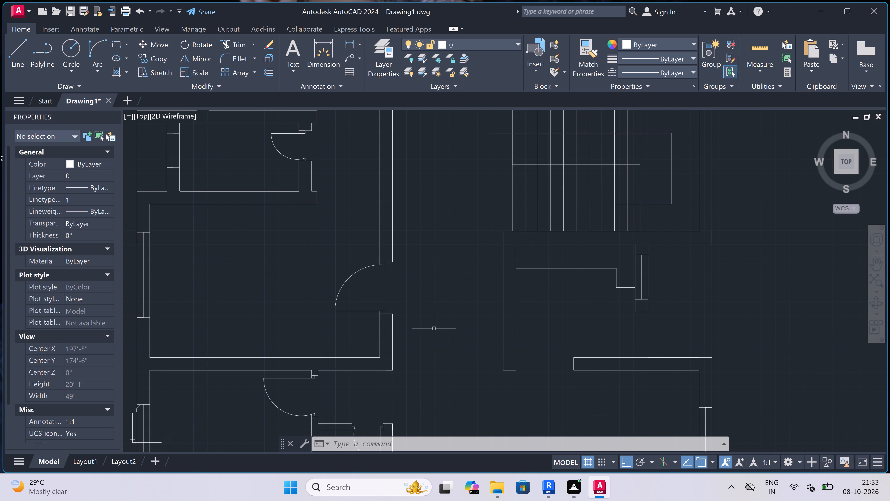
Draw a 9" thick wall across the corridor south of the staircase, from the west corridor wall to the southern stub wall.
{"action": "type", "text": "l"}
{"action": "key", "text": "space"}
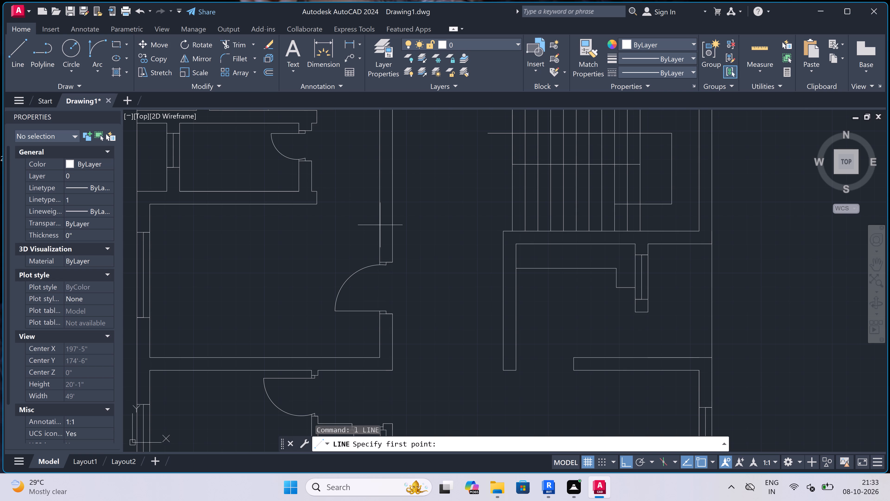
{"action": "scroll", "coordinate": [394, 324], "scroll_direction": "down", "scroll_amount": 3}
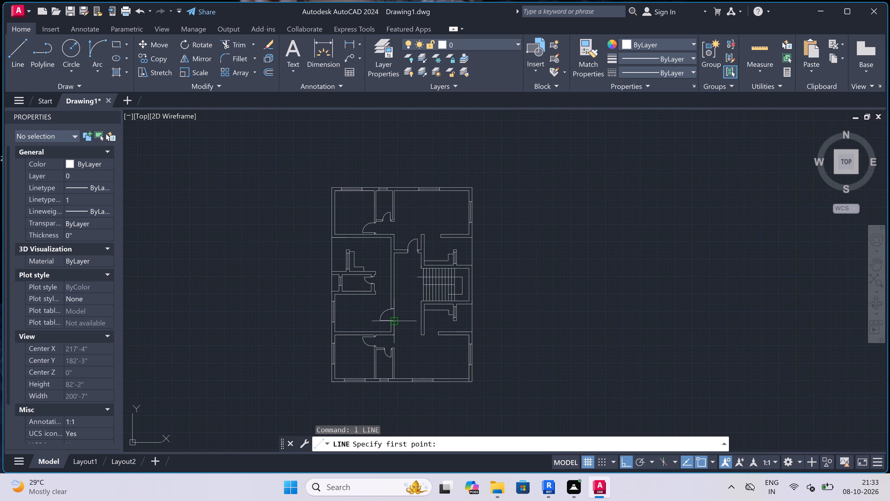
{"action": "scroll", "coordinate": [395, 327], "scroll_direction": "up", "scroll_amount": 4}
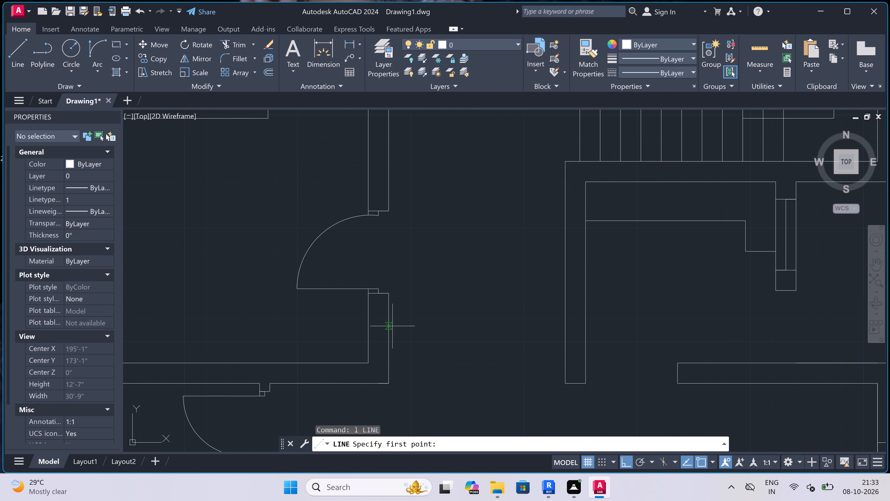
{"action": "left_click", "coordinate": [392, 327]}
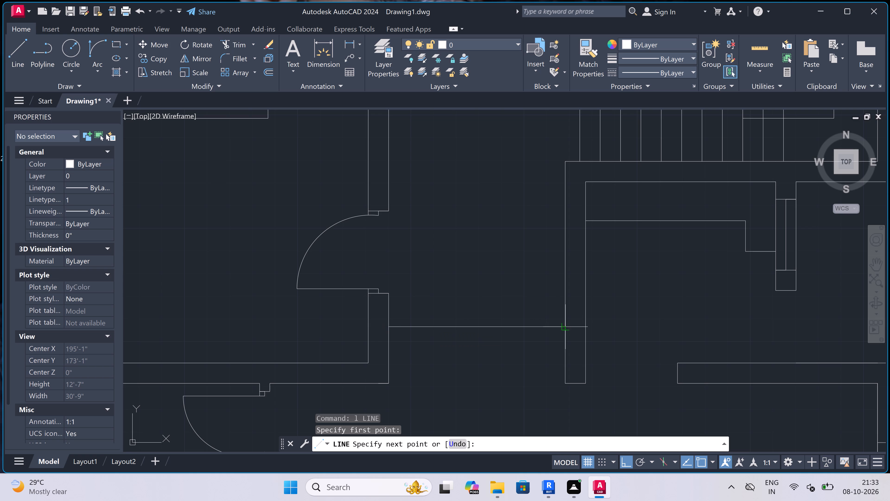
{"action": "left_click", "coordinate": [566, 326]}
{"action": "type", "text": "9\""}
{"action": "key", "text": "space"}
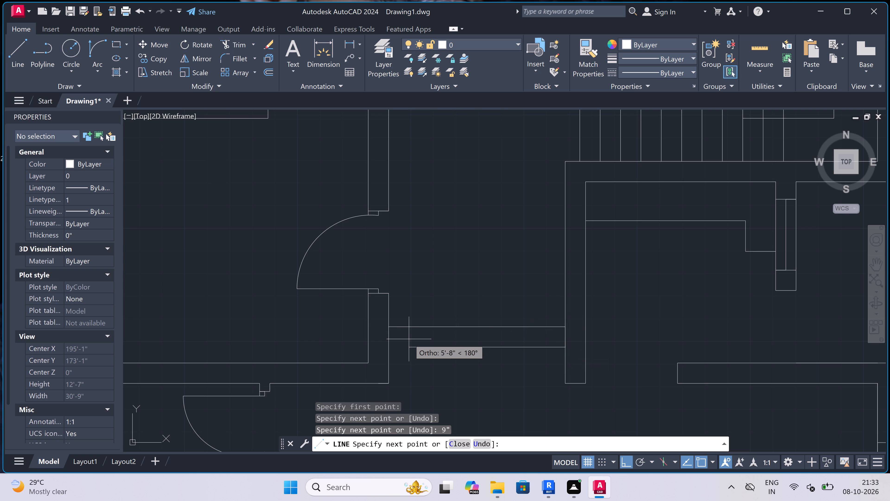
{"action": "left_click", "coordinate": [392, 344]}
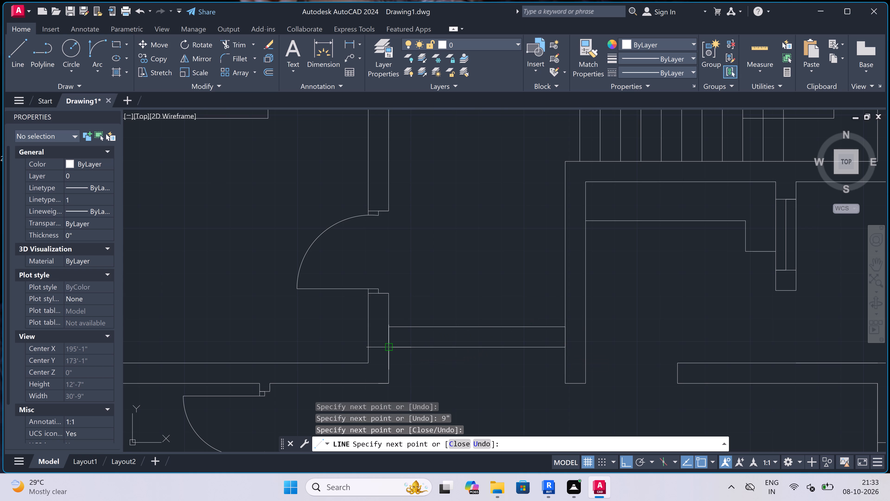
{"action": "key", "text": "Escape"}
Draw the southern corridor door's east jamb line, with a 2" line west from its midpoint and a 3' leaf south.
{"action": "scroll", "coordinate": [412, 323], "scroll_direction": "down", "scroll_amount": 3}
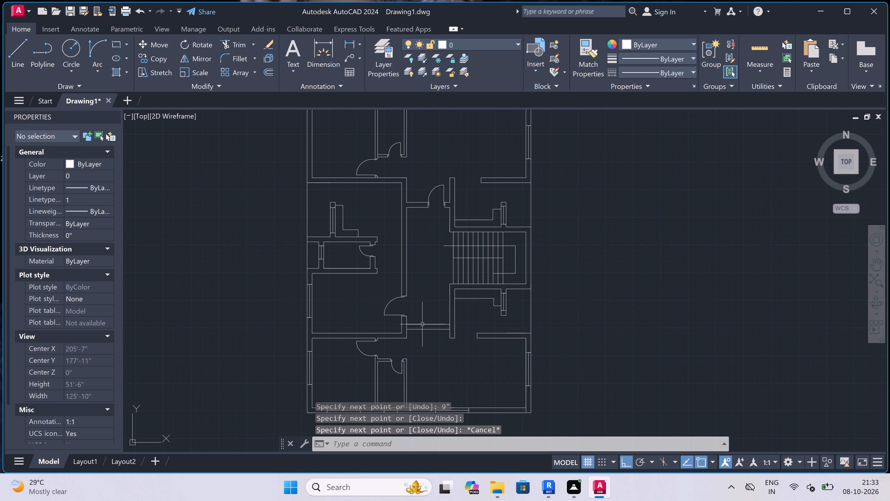
{"action": "scroll", "coordinate": [449, 334], "scroll_direction": "up", "scroll_amount": 3}
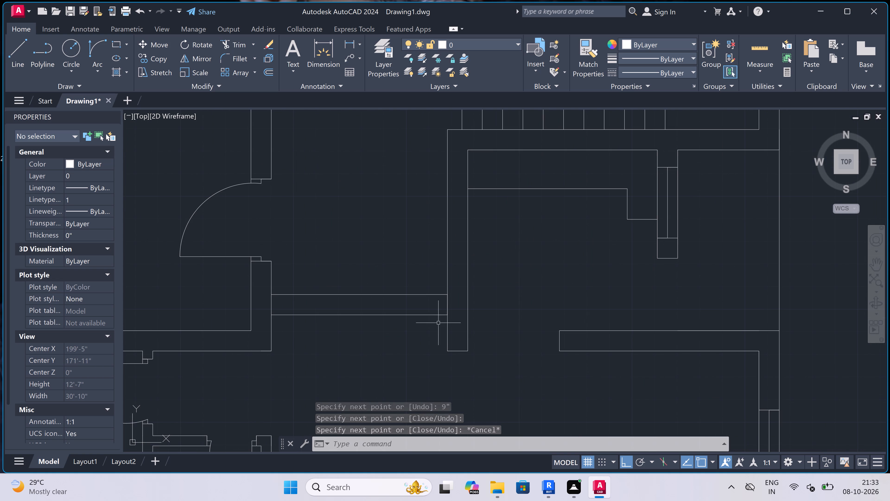
{"action": "key", "text": "space"}
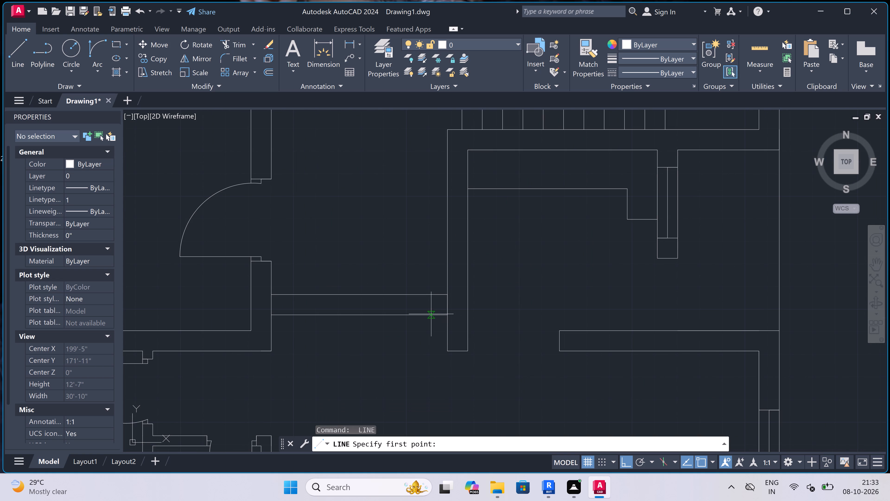
{"action": "left_click", "coordinate": [431, 314]}
{"action": "left_click", "coordinate": [429, 294]}
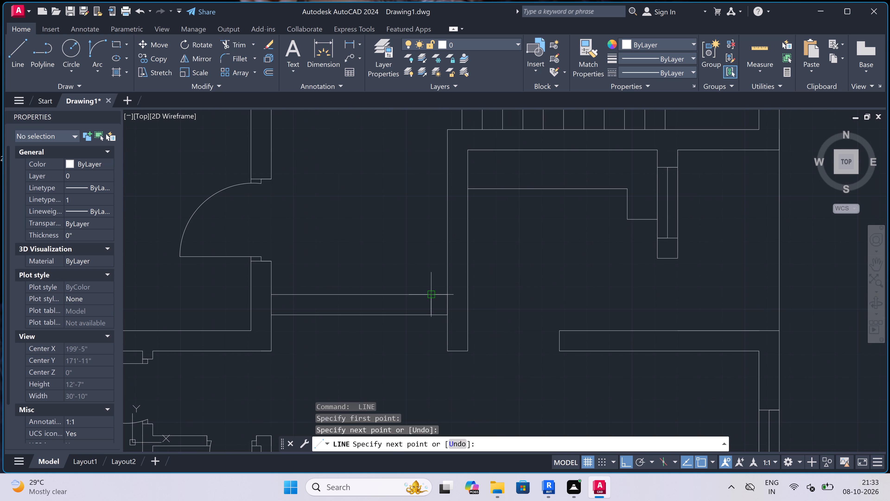
{"action": "left_click", "coordinate": [430, 303]}
{"action": "scroll", "coordinate": [416, 299], "scroll_direction": "up", "scroll_amount": 1}
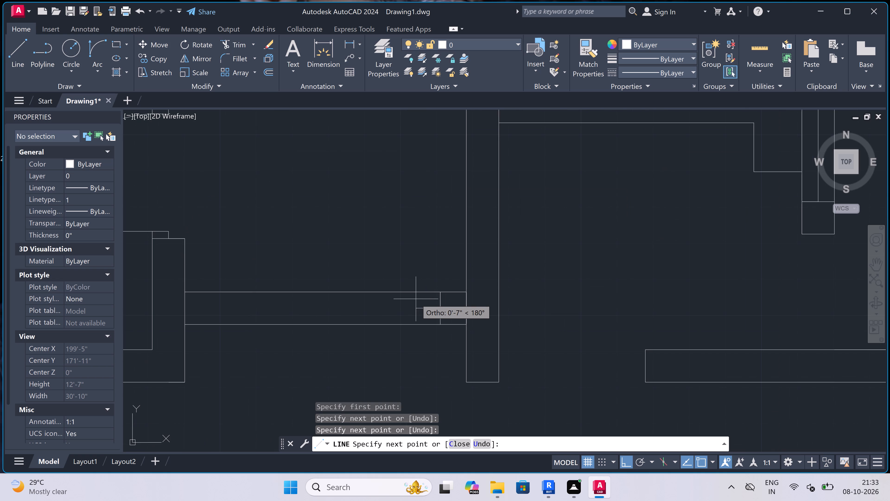
{"action": "type", "text": "2\""}
{"action": "key", "text": "space"}
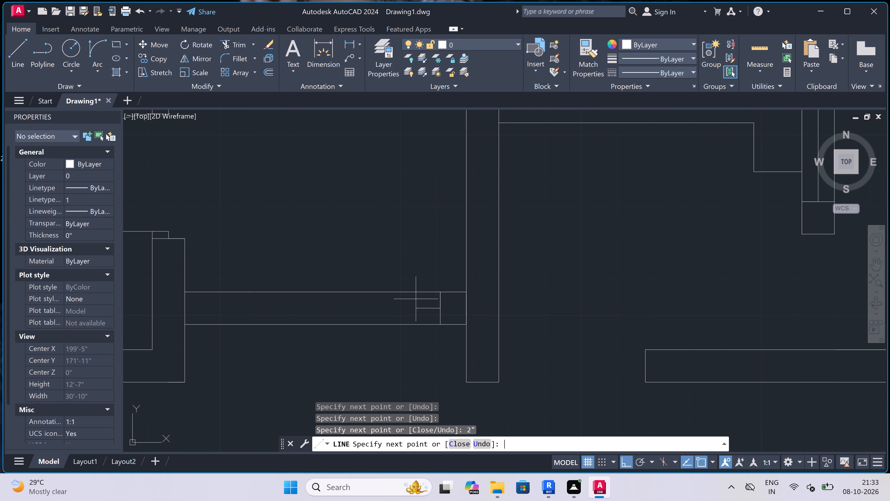
{"action": "type", "text": "3'"}
{"action": "key", "text": "space"}
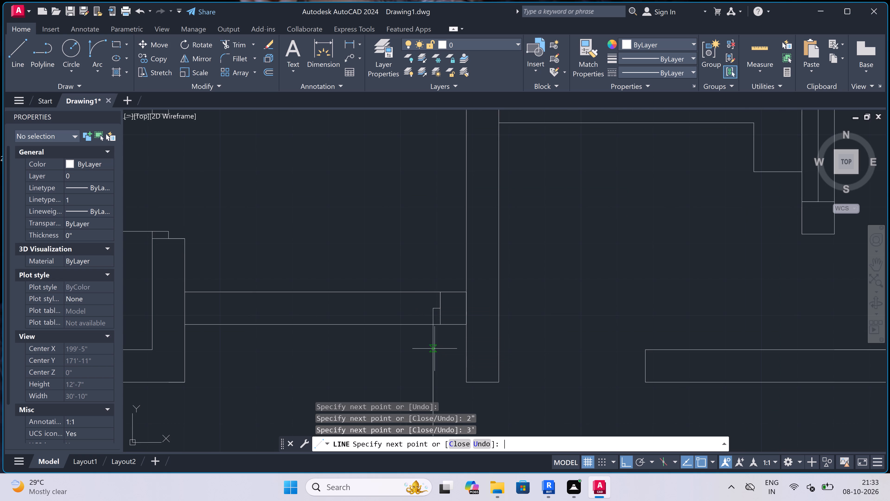
{"action": "key", "text": "Escape"}
Draw the southern corridor door's west jamb line across the wall, with a 2" line east from its midpoint.
{"action": "scroll", "coordinate": [402, 260], "scroll_direction": "down", "scroll_amount": 2}
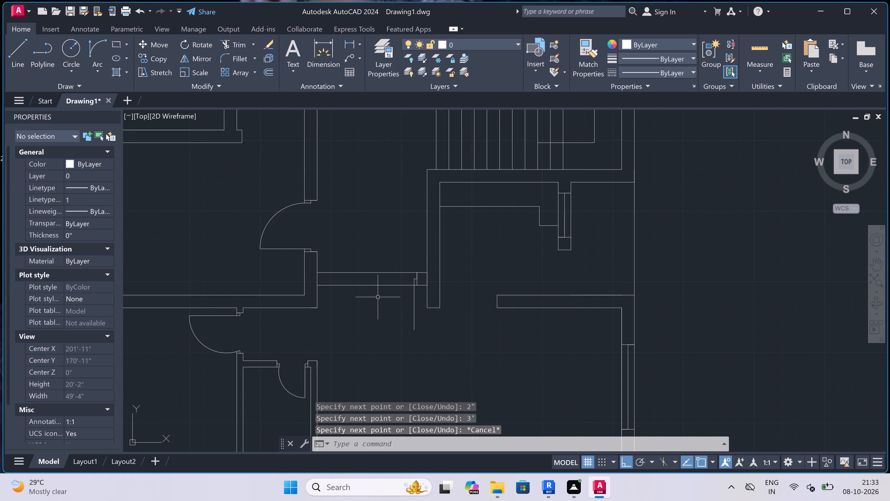
{"action": "key", "text": "space"}
{"action": "scroll", "coordinate": [381, 285], "scroll_direction": "up", "scroll_amount": 1}
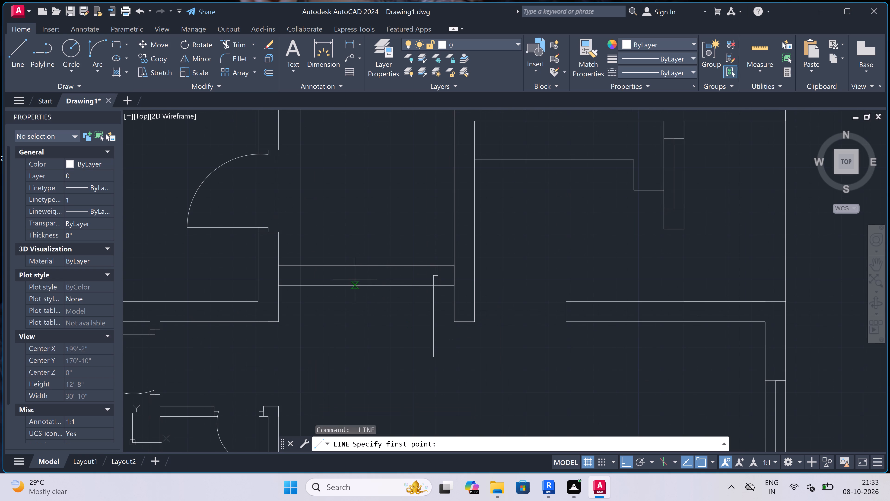
{"action": "left_click", "coordinate": [360, 284]}
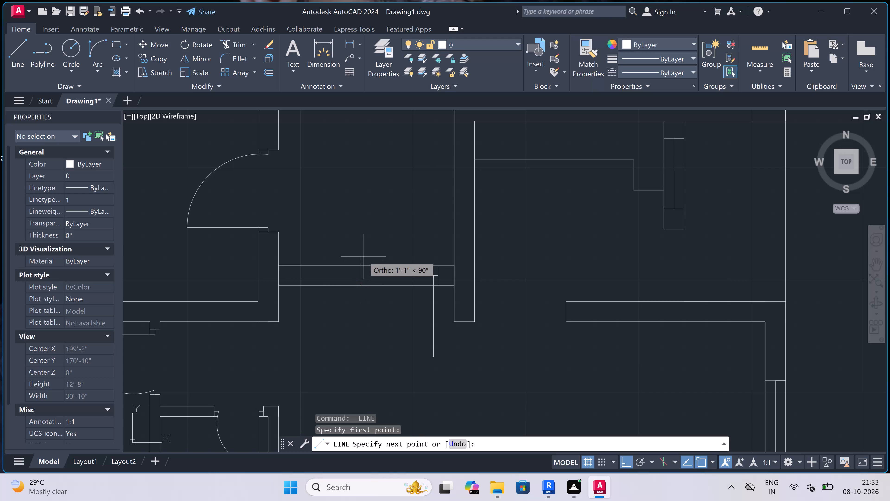
{"action": "left_click", "coordinate": [362, 263]}
{"action": "scroll", "coordinate": [362, 262], "scroll_direction": "up", "scroll_amount": 1}
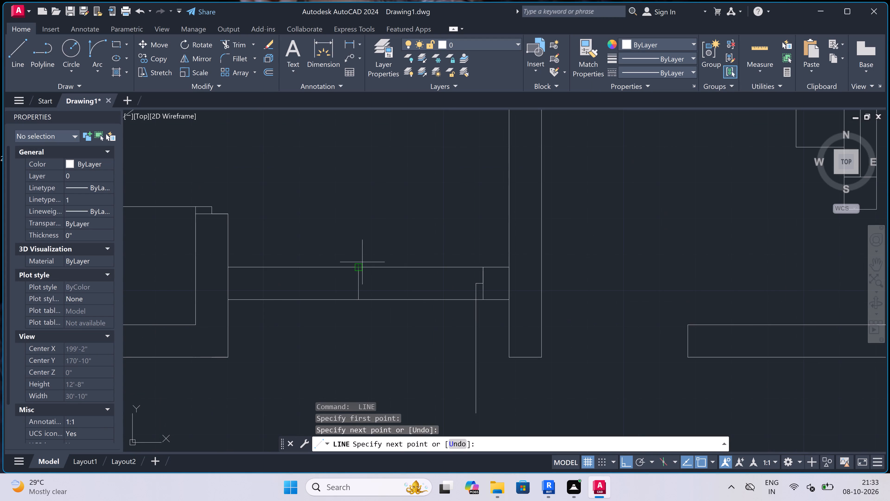
{"action": "left_click", "coordinate": [362, 280]}
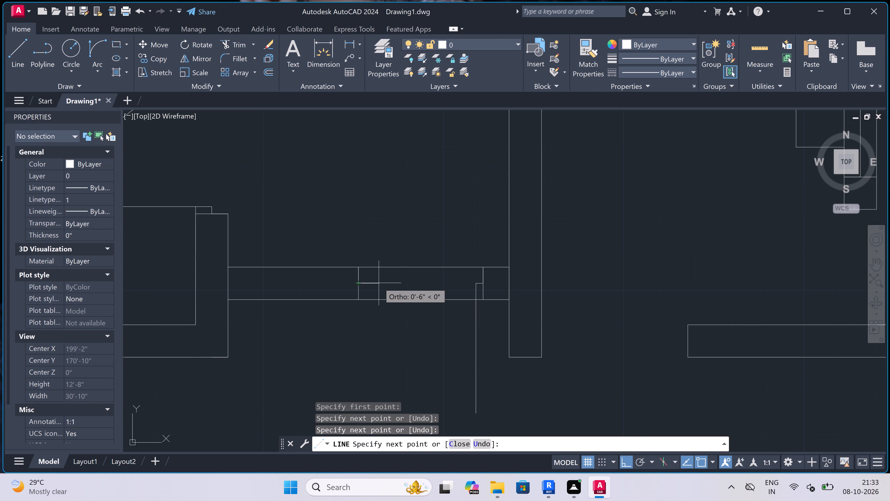
{"action": "type", "text": "2\""}
{"action": "key", "text": "space"}
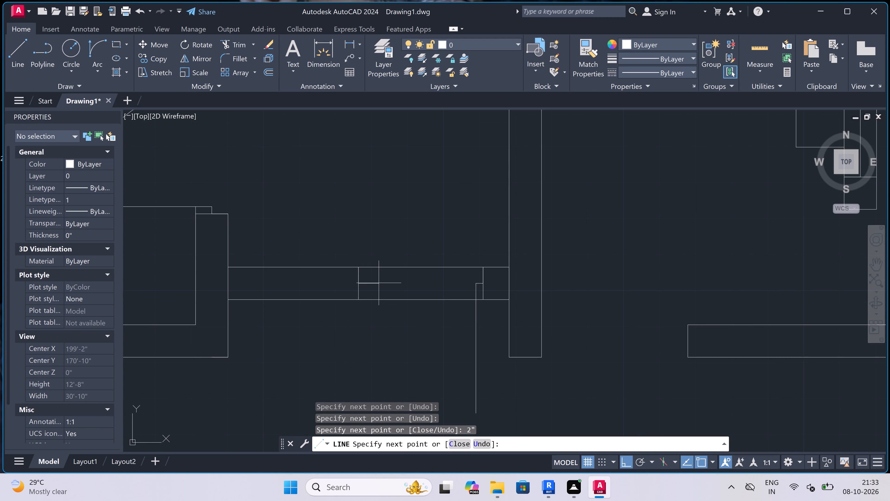
{"action": "key", "text": "Escape"}
Draw the southern corridor door's swing arc from the leaf's south end to the tip of the west jamb's 2" line.
{"action": "left_click", "coordinate": [91, 45]}
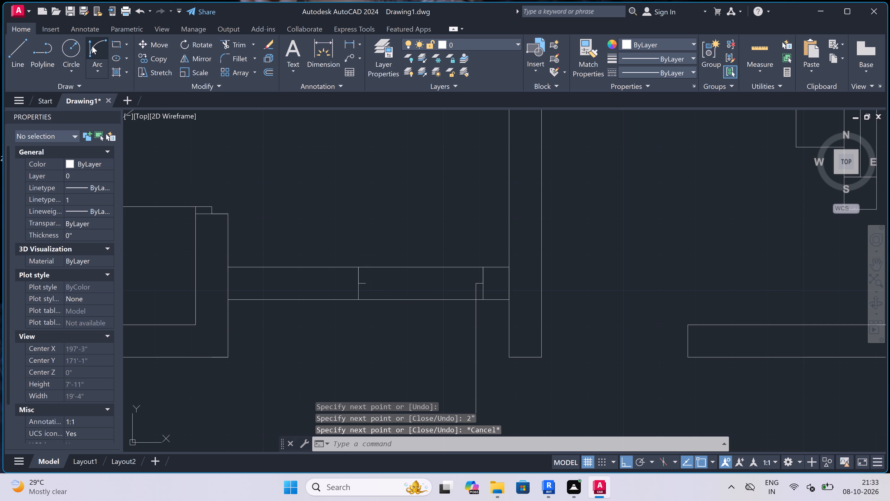
{"action": "scroll", "coordinate": [272, 157], "scroll_direction": "down", "scroll_amount": 2}
{"action": "scroll", "coordinate": [321, 225], "scroll_direction": "up", "scroll_amount": 2}
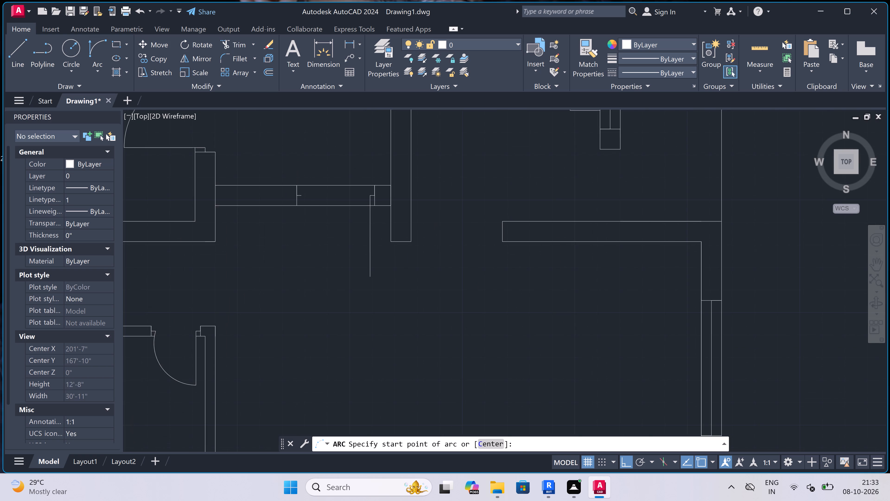
{"action": "left_click_drag", "start_coordinate": [403, 308], "coordinate": [403, 307]}
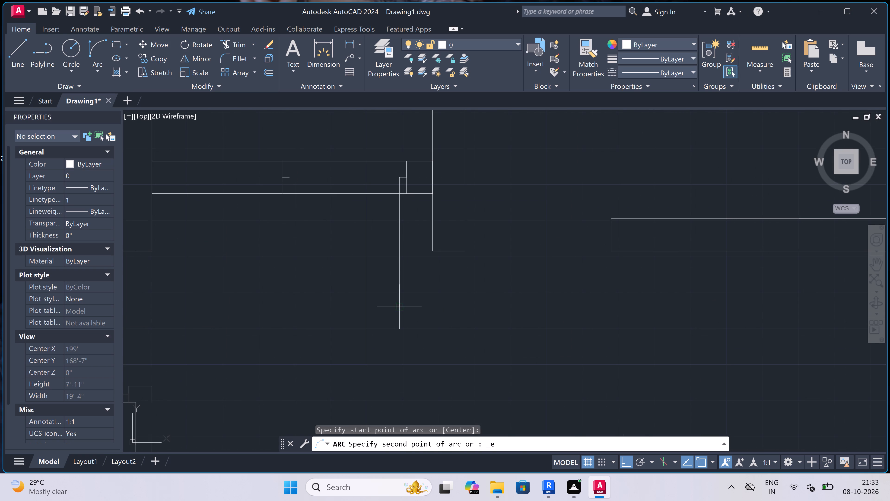
{"action": "left_click_drag", "start_coordinate": [403, 307], "coordinate": [403, 306]}
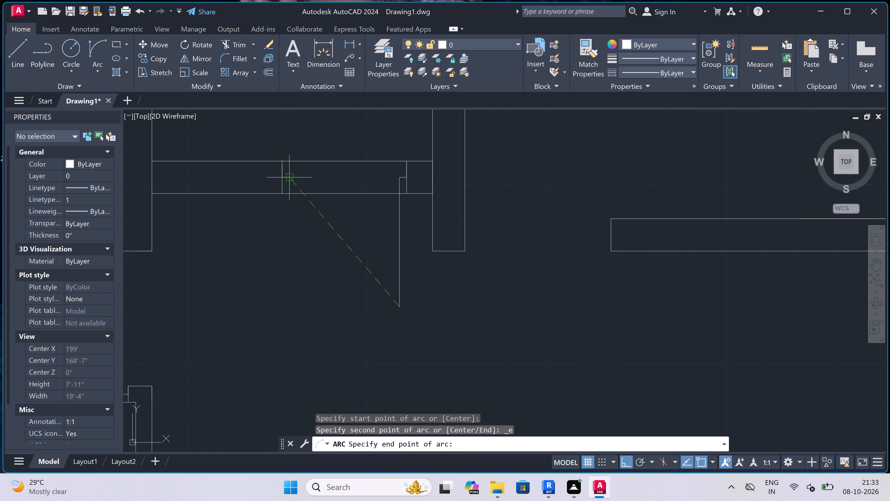
{"action": "left_click", "coordinate": [289, 176]}
{"action": "left_click", "coordinate": [249, 264]}
Trim both wall face lines across the southern corridor door's opening.
{"action": "type", "text": "tr"}
{"action": "key", "text": "space"}
{"action": "scroll", "coordinate": [251, 263], "scroll_direction": "down", "scroll_amount": 1}
{"action": "double_click", "coordinate": [305, 182]}
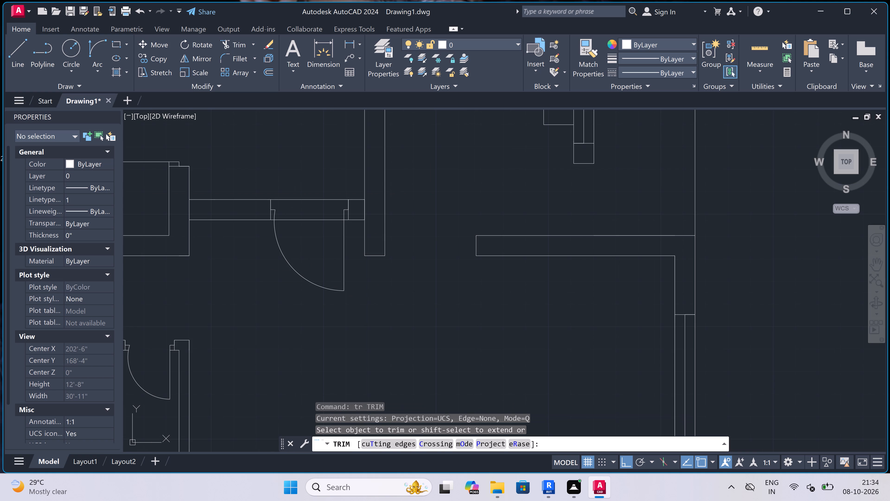
{"action": "left_click", "coordinate": [309, 238]}
Trim the side wall face lines where the southern cross wall meets the stub wall and the west corridor wall.
{"action": "scroll", "coordinate": [354, 217], "scroll_direction": "up", "scroll_amount": 1}
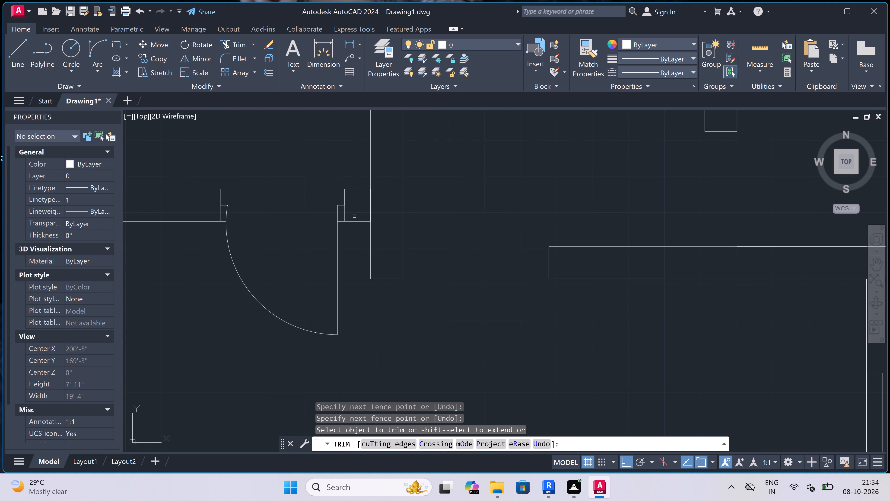
{"action": "left_click", "coordinate": [354, 216]}
{"action": "left_click", "coordinate": [377, 200]}
{"action": "scroll", "coordinate": [377, 200], "scroll_direction": "down", "scroll_amount": 3}
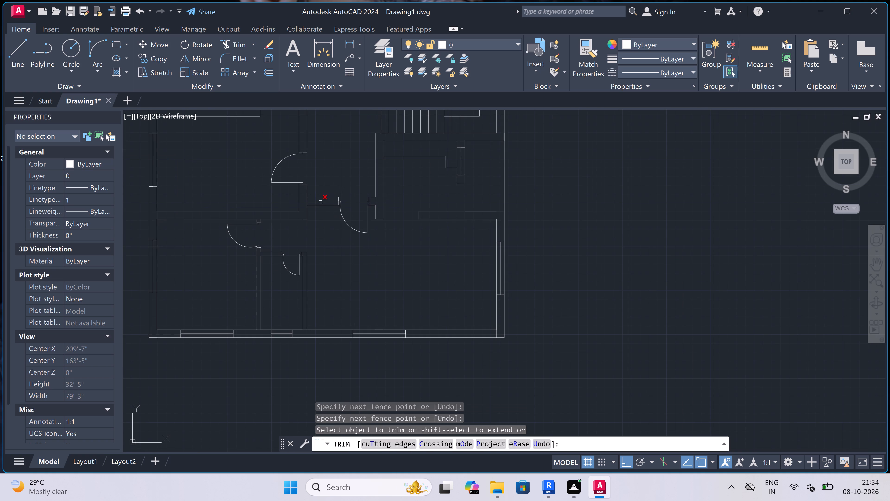
{"action": "scroll", "coordinate": [296, 202], "scroll_direction": "up", "scroll_amount": 2}
{"action": "scroll", "coordinate": [316, 200], "scroll_direction": "up", "scroll_amount": 1}
{"action": "left_click", "coordinate": [316, 200]}
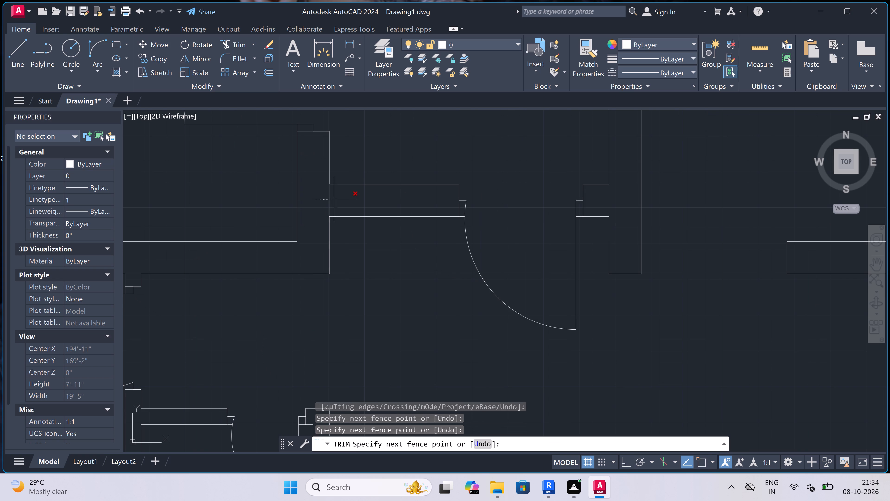
{"action": "left_click", "coordinate": [359, 197]}
Examine the whole floor plan, then the corridor and the rooms west of it, for walls still missing.
{"action": "scroll", "coordinate": [359, 197], "scroll_direction": "down", "scroll_amount": 4}
{"action": "scroll", "coordinate": [380, 240], "scroll_direction": "down", "scroll_amount": 4}
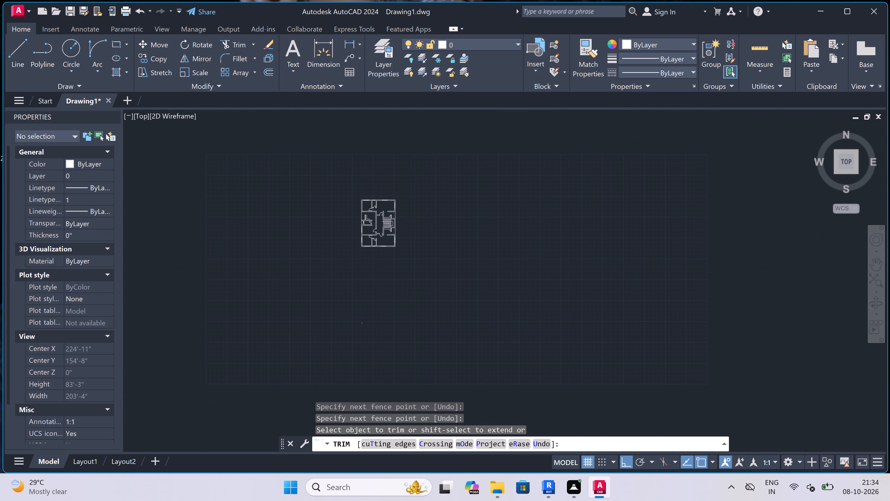
{"action": "scroll", "coordinate": [382, 193], "scroll_direction": "up", "scroll_amount": 4}
{"action": "scroll", "coordinate": [382, 193], "scroll_direction": "down", "scroll_amount": 3}
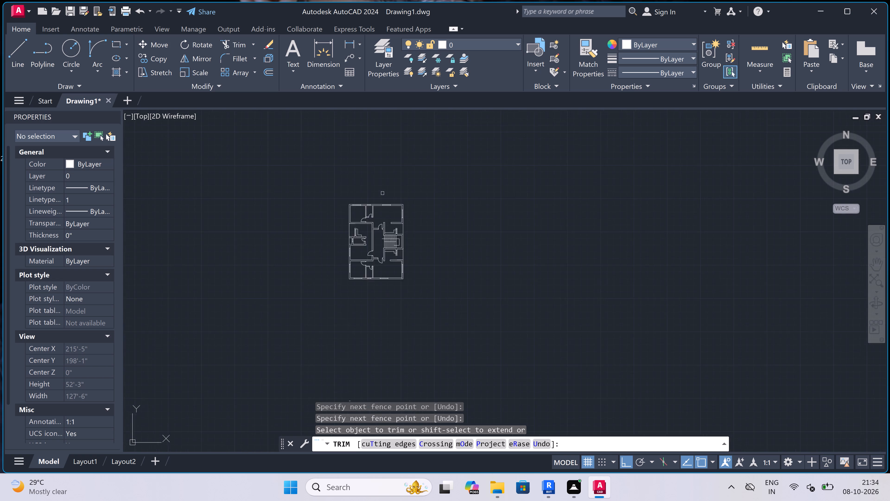
{"action": "scroll", "coordinate": [382, 193], "scroll_direction": "down", "scroll_amount": 1}
{"action": "scroll", "coordinate": [382, 202], "scroll_direction": "up", "scroll_amount": 3}
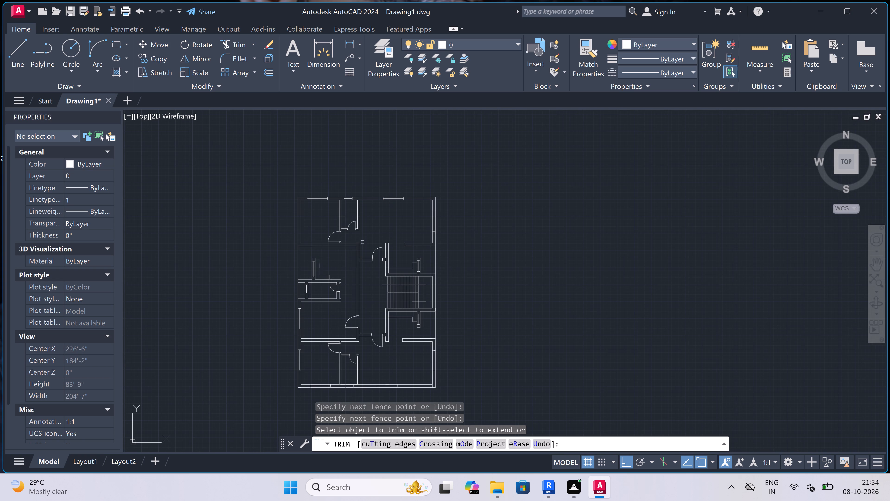
{"action": "scroll", "coordinate": [358, 262], "scroll_direction": "up", "scroll_amount": 2}
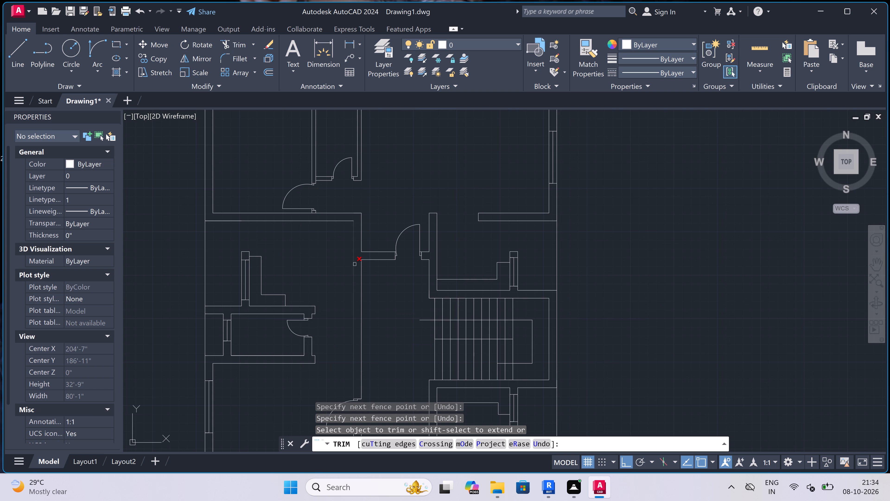
{"action": "key", "text": "Escape"}
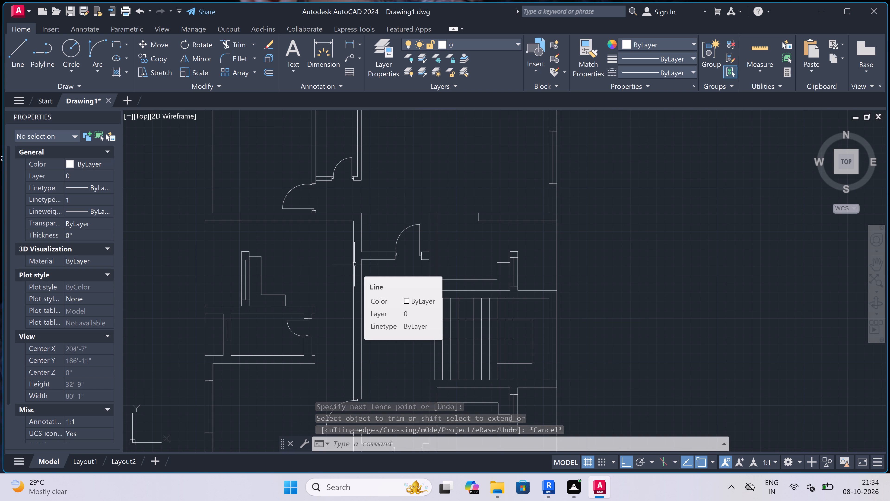
{"action": "scroll", "coordinate": [354, 264], "scroll_direction": "down", "scroll_amount": 2}
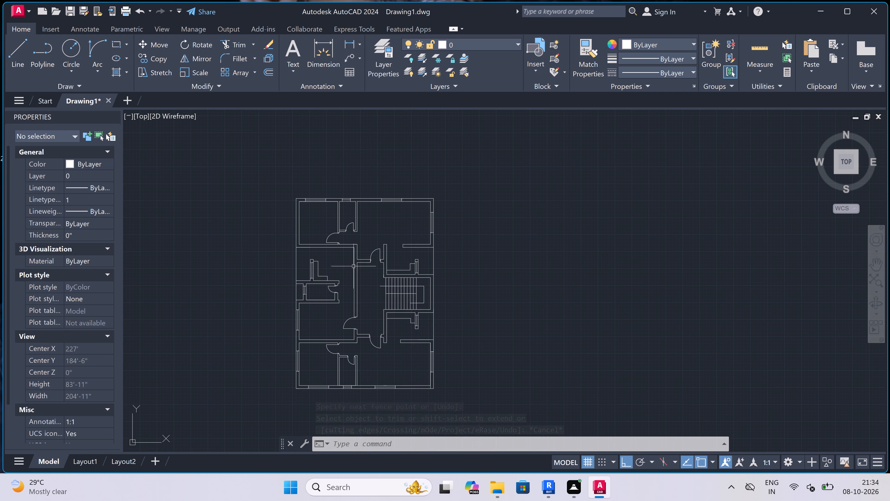
{"action": "scroll", "coordinate": [350, 277], "scroll_direction": "up", "scroll_amount": 2}
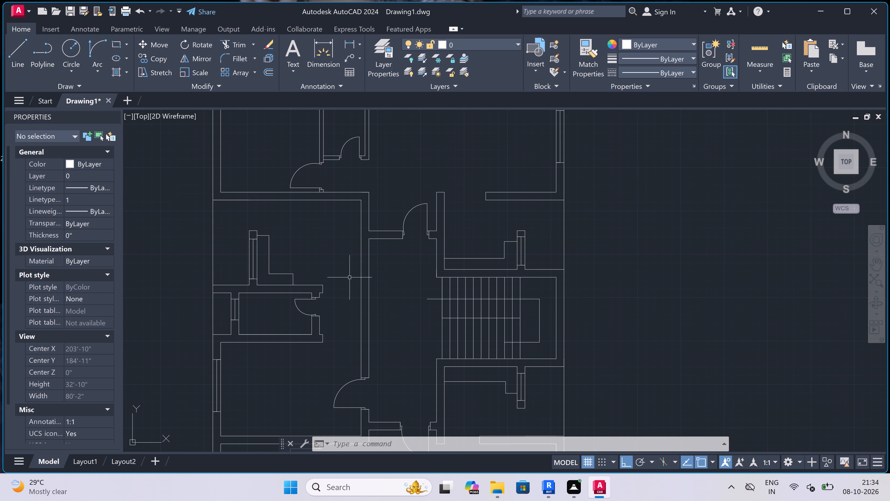
{"action": "scroll", "coordinate": [350, 277], "scroll_direction": "down", "scroll_amount": 2}
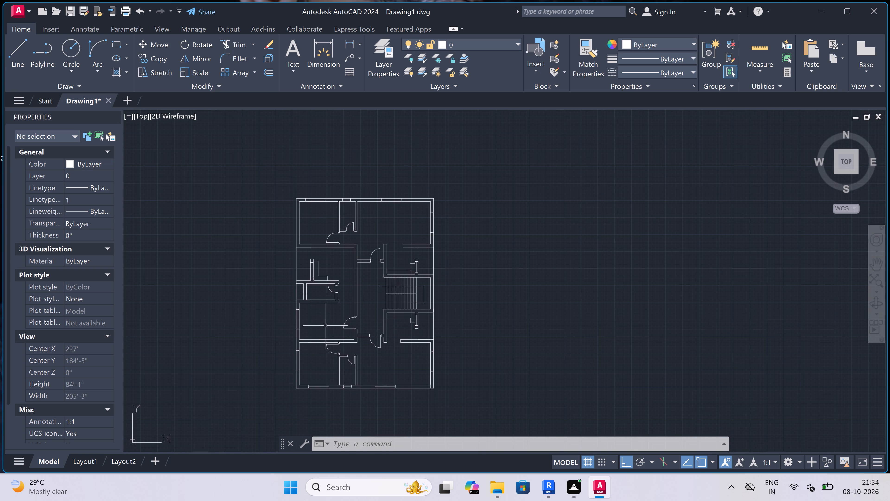
{"action": "scroll", "coordinate": [325, 326], "scroll_direction": "up", "scroll_amount": 2}
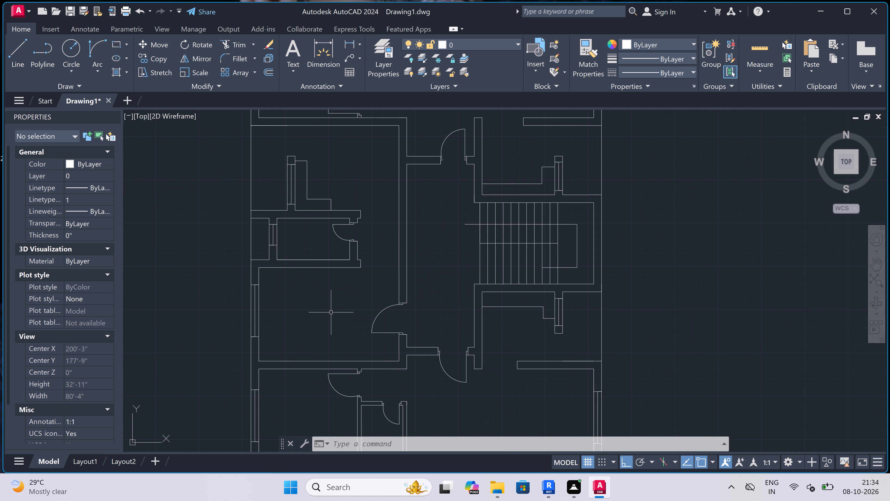
Draw a 9" thick north-south partition across the room south of the small west bathroom, its east face 9' from the exterior wall's inner face.
{"action": "key", "text": "l"}
{"action": "key", "text": "space"}
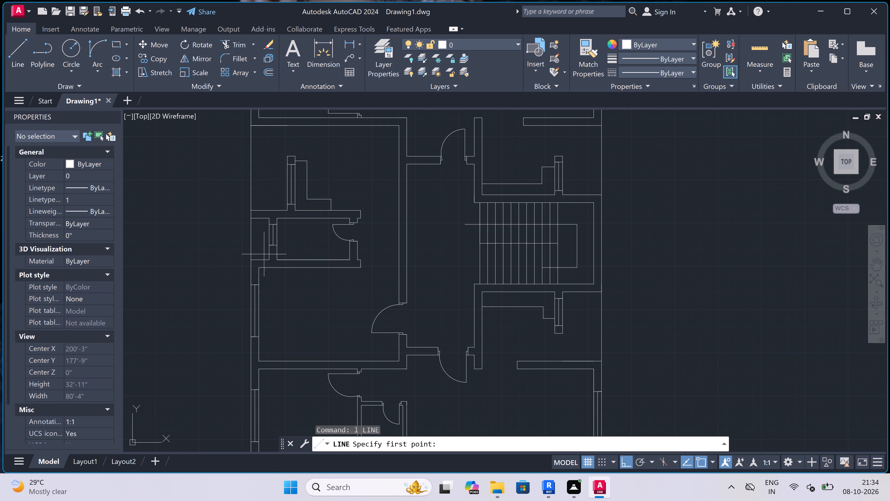
{"action": "left_click", "coordinate": [259, 269]}
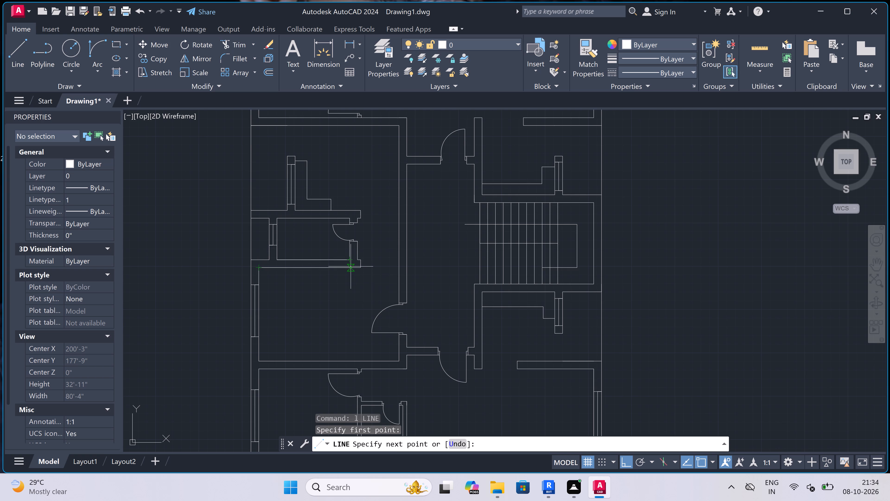
{"action": "type", "text": "9'"}
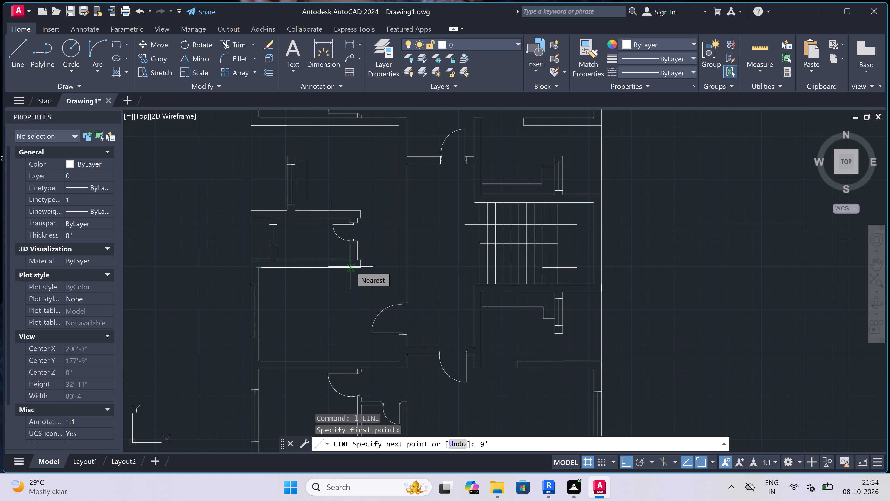
{"action": "key", "text": "space"}
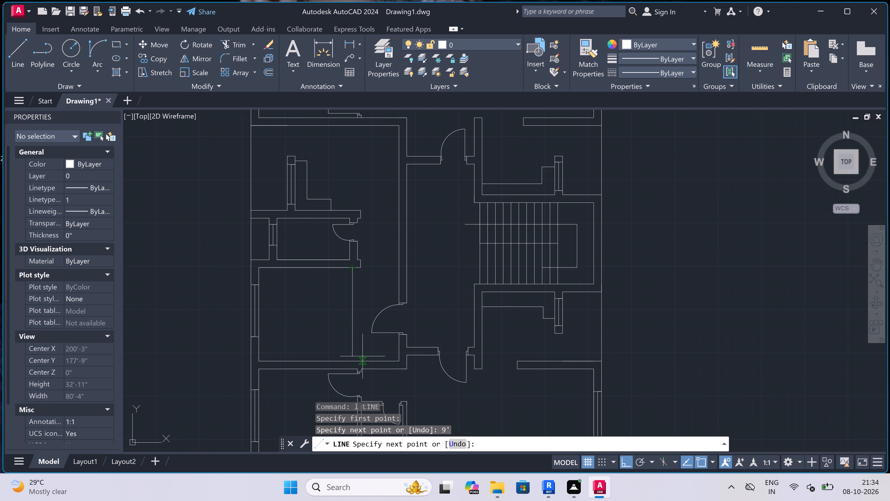
{"action": "left_click", "coordinate": [354, 359]}
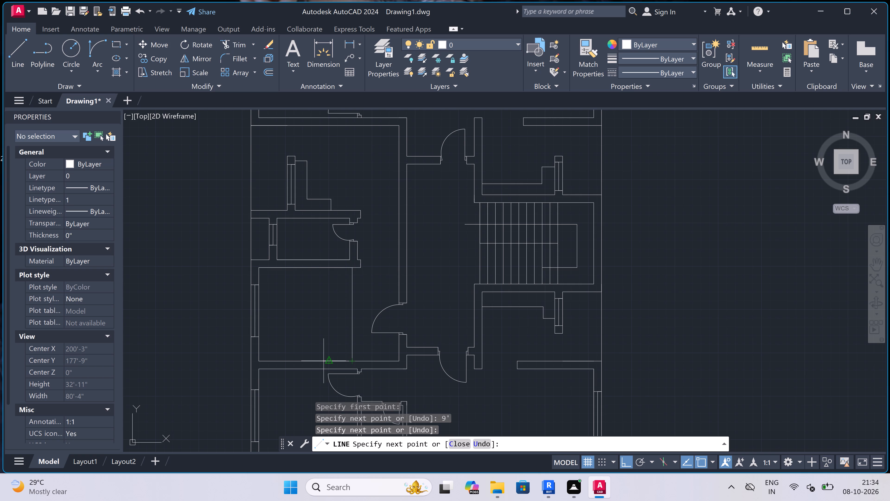
{"action": "key", "text": "9"}
{"action": "key", "text": "shift+quotedbl"}
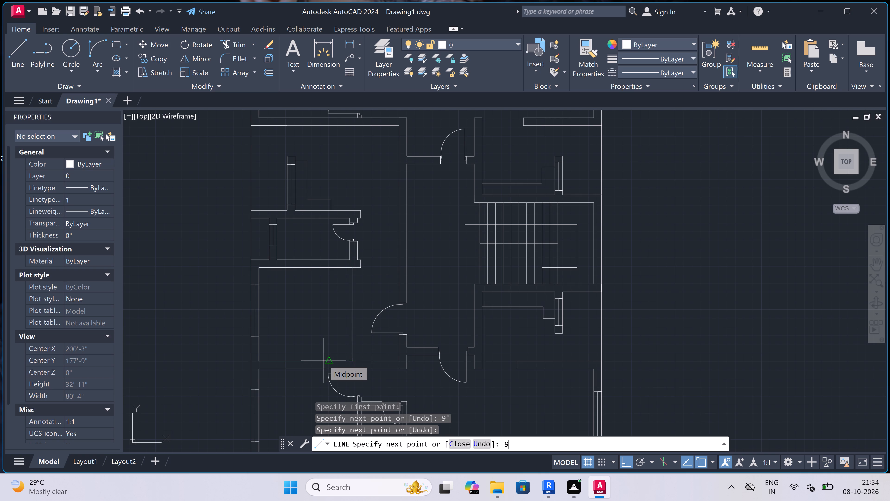
{"action": "key", "text": "space"}
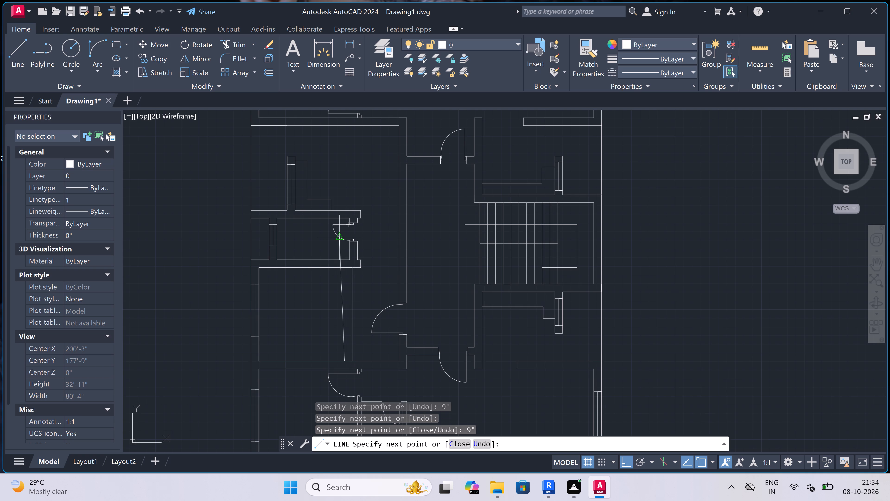
{"action": "left_click", "coordinate": [340, 265]}
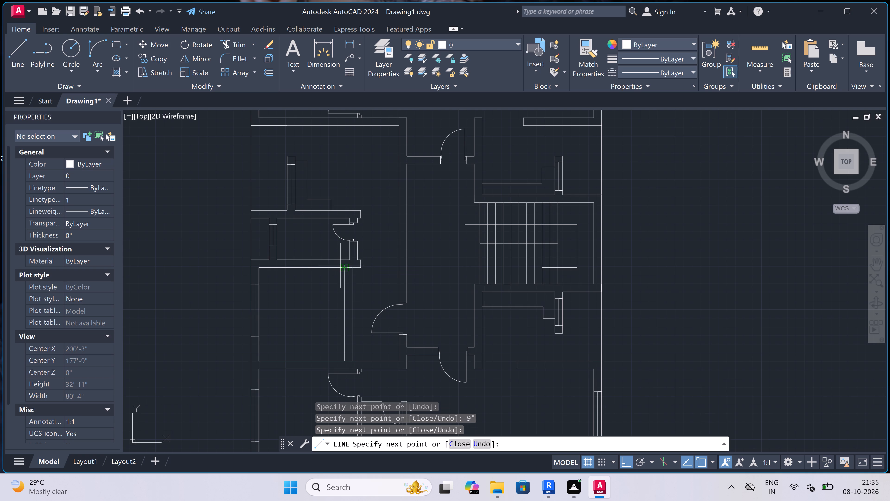
{"action": "key", "text": "Escape"}
Draw the partition door's north jamb line near the partition's northern end, with a 2" line south from its midpoint and a 3' leaf west.
{"action": "scroll", "coordinate": [344, 264], "scroll_direction": "up", "scroll_amount": 2}
{"action": "key", "text": "space"}
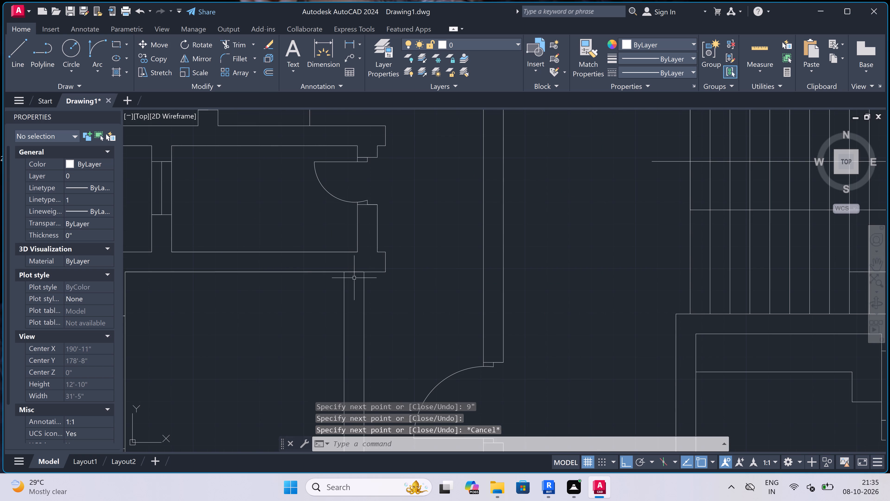
{"action": "left_click", "coordinate": [360, 287]}
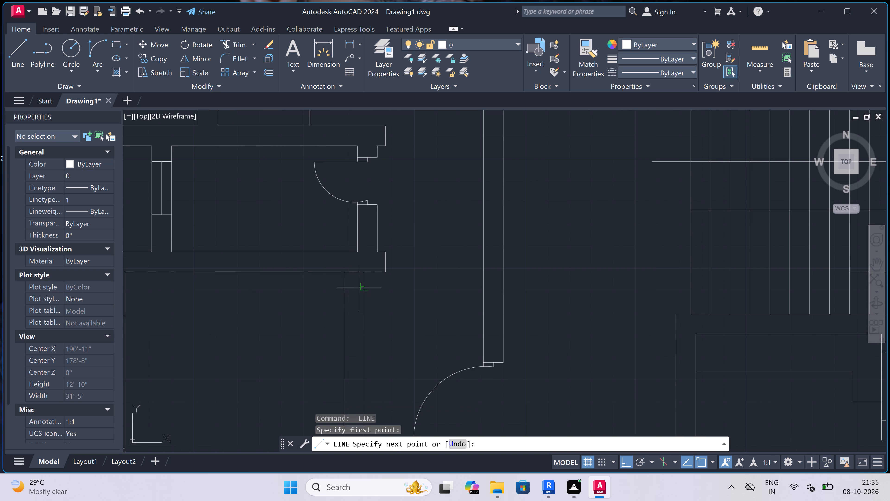
{"action": "left_click", "coordinate": [342, 291]}
{"action": "left_click", "coordinate": [354, 292]}
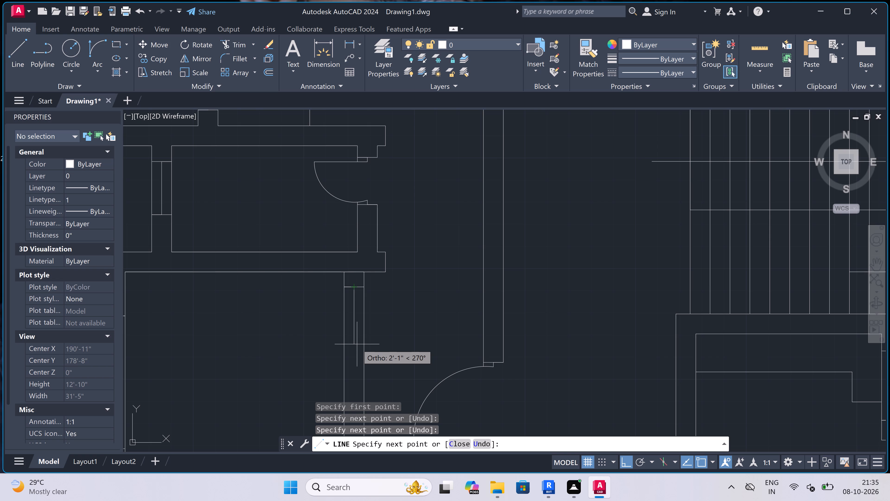
{"action": "type", "text": "2\""}
{"action": "key", "text": "space"}
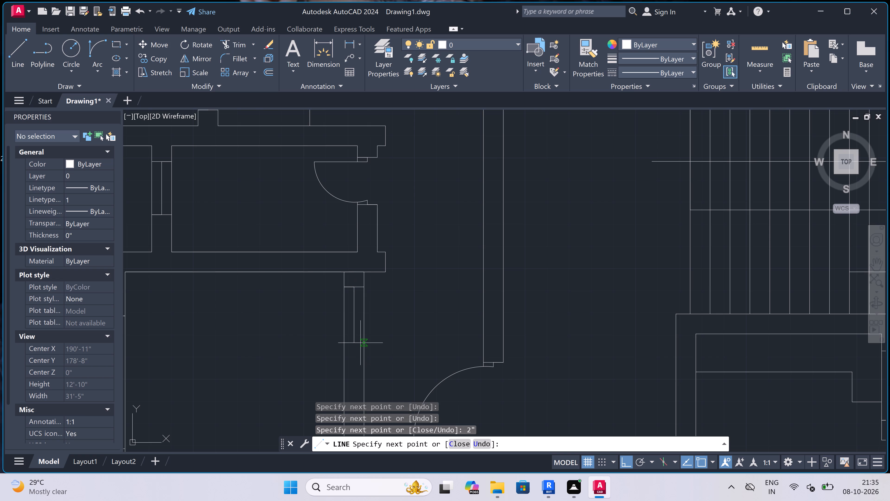
{"action": "type", "text": "3'"}
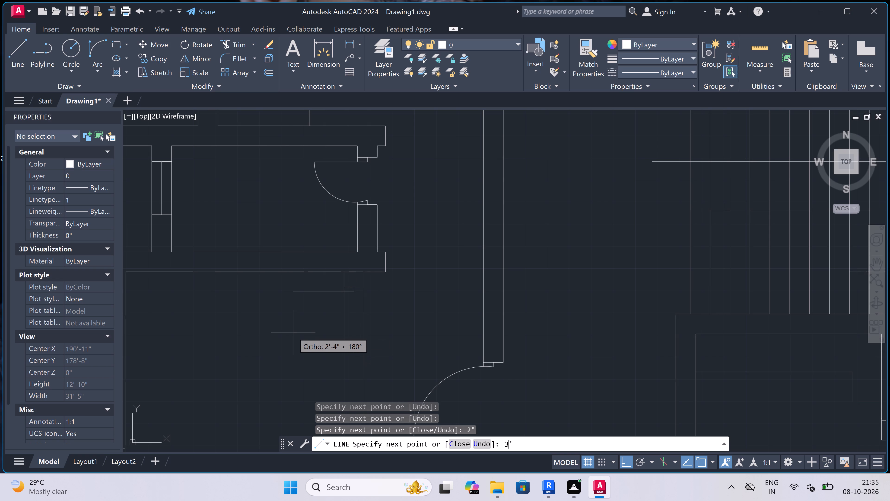
{"action": "key", "text": "space"}
{"action": "key", "text": "Escape"}
Draw the partition door's south jamb line across the wall, with a 2" line north from its midpoint.
{"action": "key", "text": "space"}
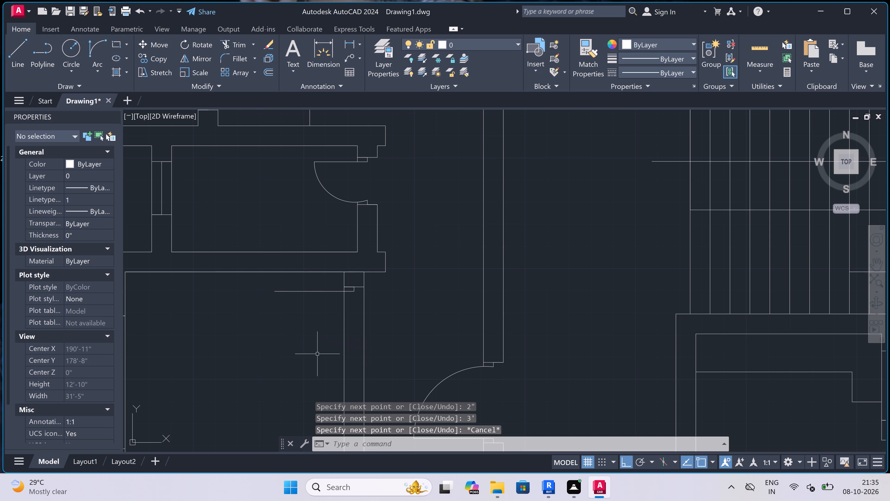
{"action": "left_click", "coordinate": [345, 354]}
{"action": "left_click", "coordinate": [362, 353]}
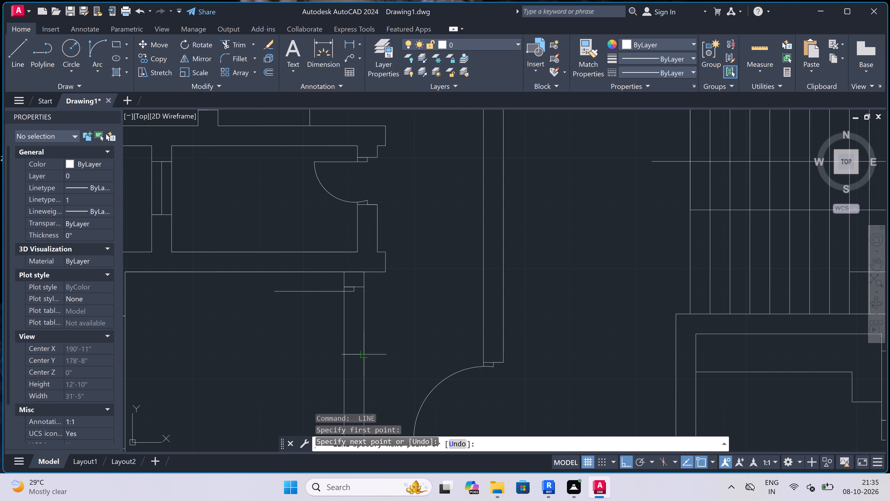
{"action": "left_click", "coordinate": [352, 354]}
{"action": "type", "text": "2\""}
{"action": "key", "text": "space"}
{"action": "key", "text": "Escape"}
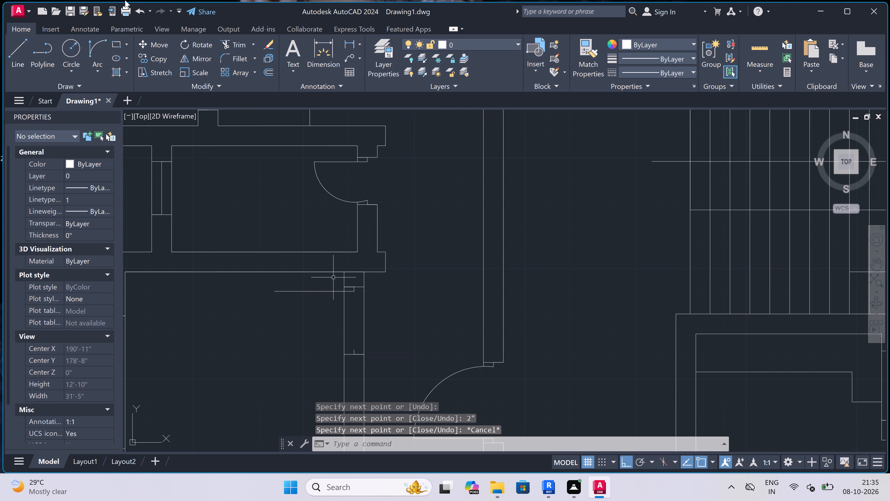
Draw the partition door's swing arc from the leaf's west end to the tip of the south jamb's short line.
{"action": "left_click", "coordinate": [94, 46]}
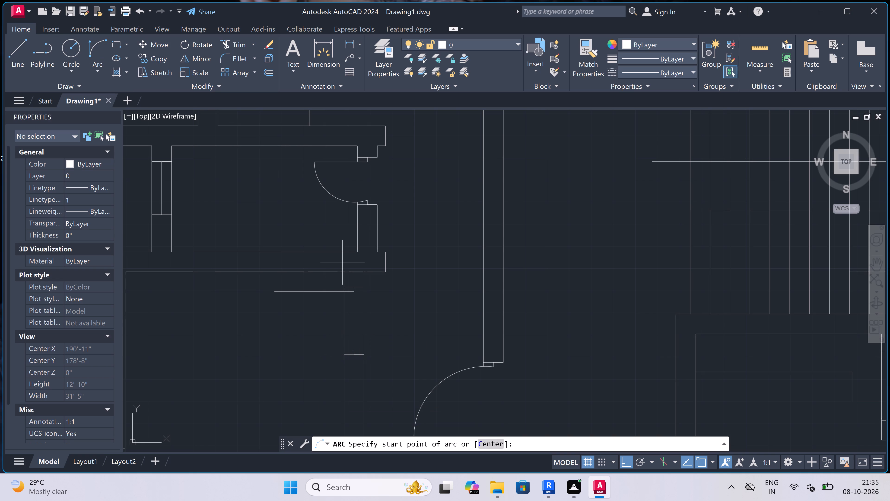
{"action": "left_click", "coordinate": [276, 290]}
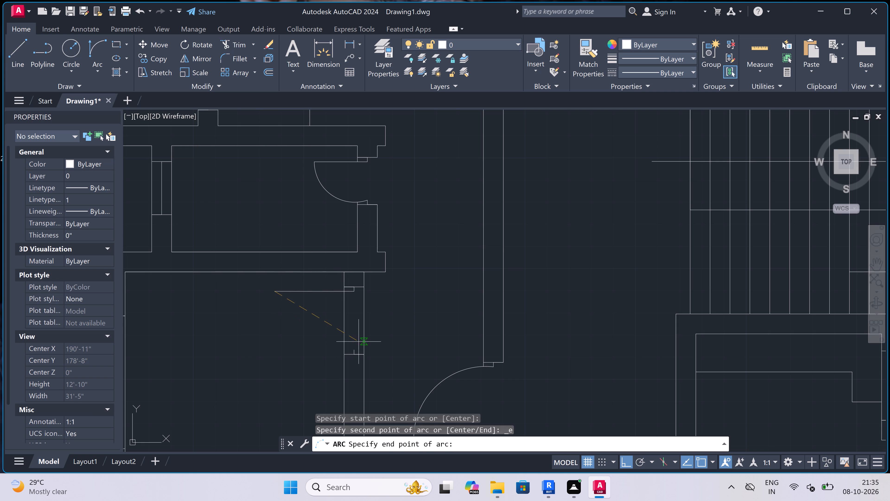
{"action": "left_click", "coordinate": [354, 347]}
{"action": "left_click", "coordinate": [277, 373]}
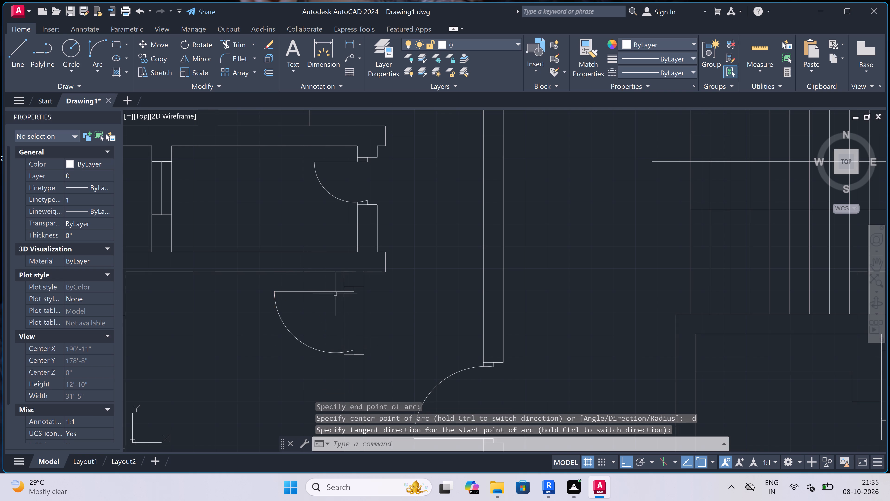
Trim both partition wall lines out of the door opening between the north and south jambs.
{"action": "scroll", "coordinate": [341, 281], "scroll_direction": "down", "scroll_amount": 2}
{"action": "scroll", "coordinate": [341, 297], "scroll_direction": "up", "scroll_amount": 2}
{"action": "type", "text": "tr"}
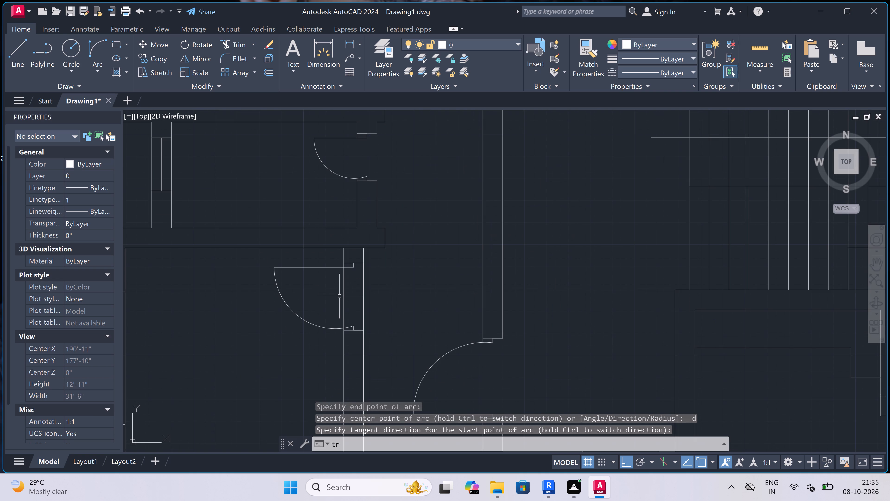
{"action": "key", "text": "space"}
{"action": "left_click", "coordinate": [337, 297]}
{"action": "left_click", "coordinate": [391, 285]}
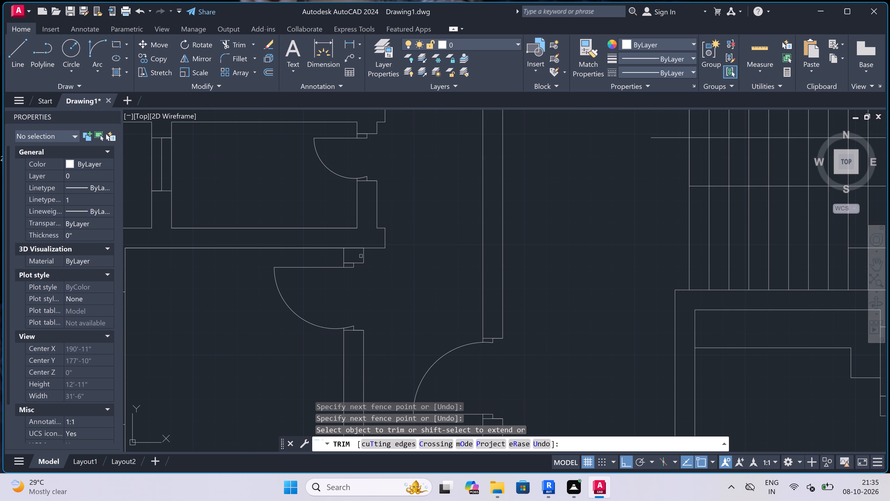
Trim the cross-wall lines spanning the partition's thickness at its north and south ends, opening both wall junctions.
{"action": "left_click", "coordinate": [354, 243]}
{"action": "left_click", "coordinate": [353, 250]}
{"action": "scroll", "coordinate": [353, 249], "scroll_direction": "down", "scroll_amount": 4}
{"action": "scroll", "coordinate": [350, 292], "scroll_direction": "up", "scroll_amount": 3}
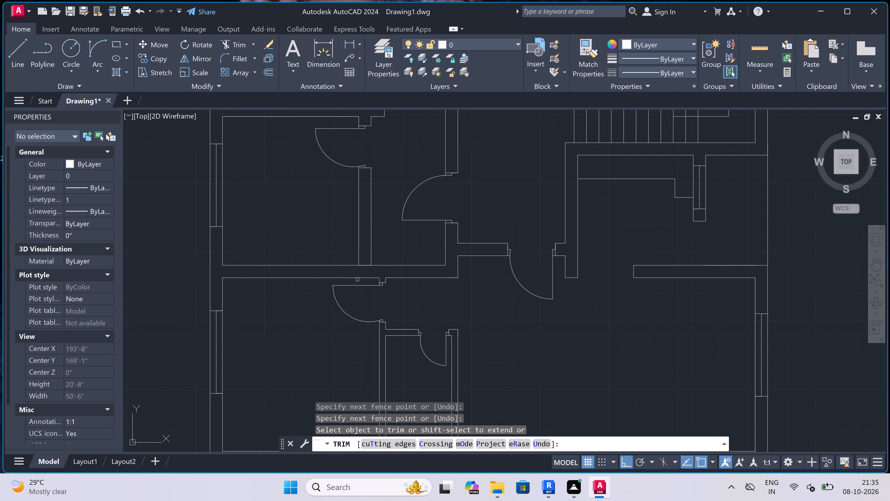
{"action": "scroll", "coordinate": [365, 267], "scroll_direction": "up", "scroll_amount": 2}
{"action": "left_click", "coordinate": [365, 267]}
{"action": "left_click", "coordinate": [368, 250]}
{"action": "scroll", "coordinate": [368, 250], "scroll_direction": "down", "scroll_amount": 2}
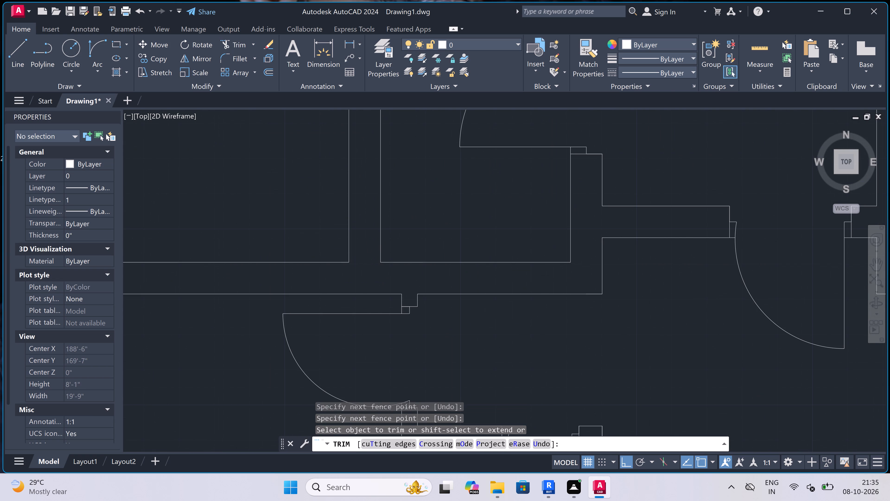
{"action": "scroll", "coordinate": [368, 250], "scroll_direction": "down", "scroll_amount": 2}
{"action": "scroll", "coordinate": [387, 210], "scroll_direction": "down", "scroll_amount": 3}
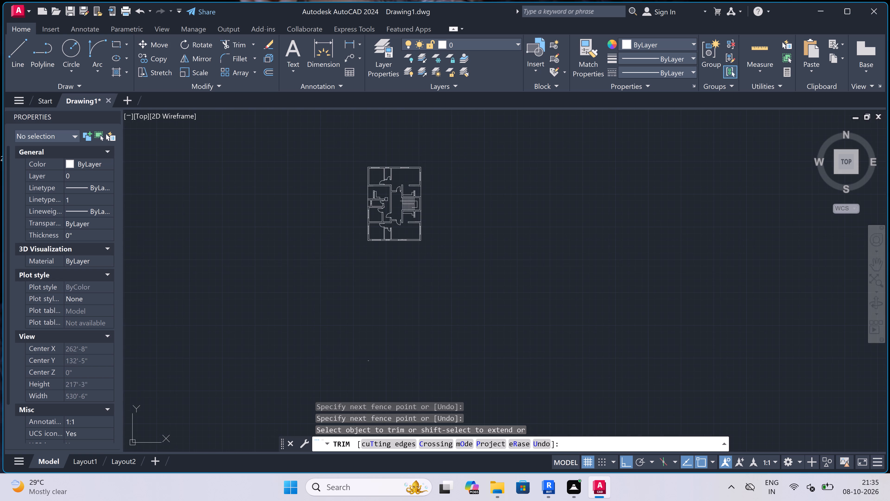
{"action": "scroll", "coordinate": [384, 190], "scroll_direction": "up", "scroll_amount": 2}
{"action": "key", "text": "Escape"}
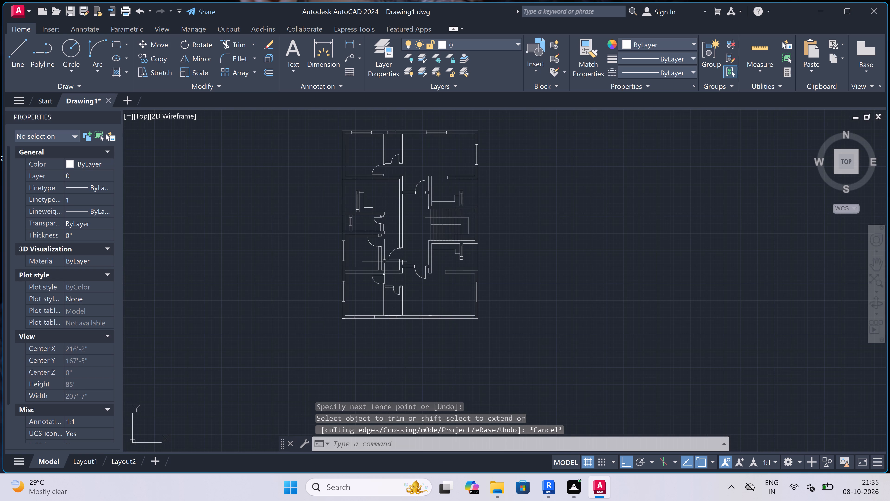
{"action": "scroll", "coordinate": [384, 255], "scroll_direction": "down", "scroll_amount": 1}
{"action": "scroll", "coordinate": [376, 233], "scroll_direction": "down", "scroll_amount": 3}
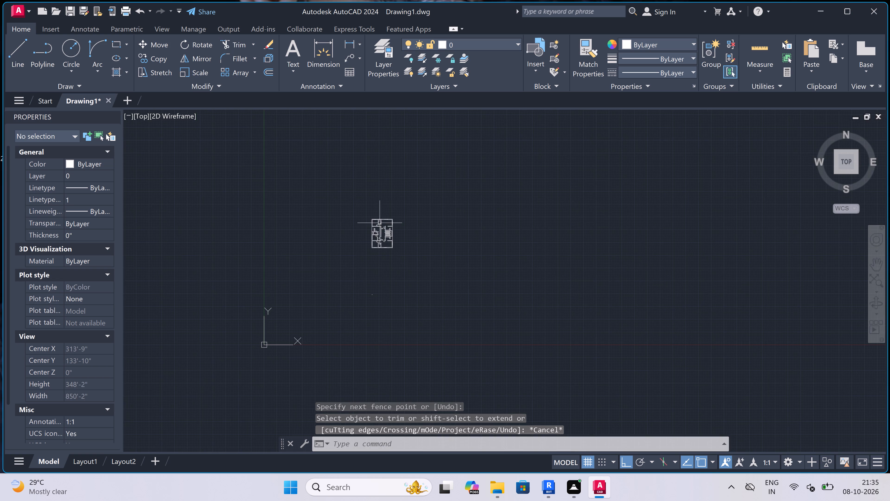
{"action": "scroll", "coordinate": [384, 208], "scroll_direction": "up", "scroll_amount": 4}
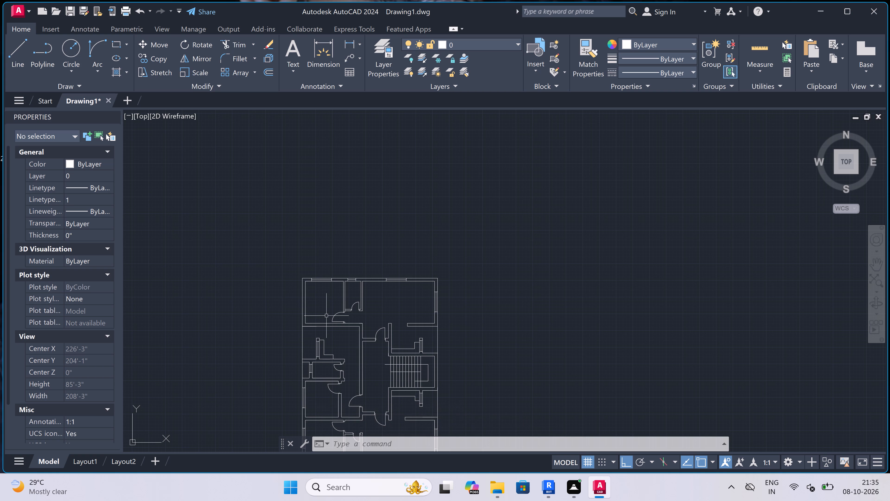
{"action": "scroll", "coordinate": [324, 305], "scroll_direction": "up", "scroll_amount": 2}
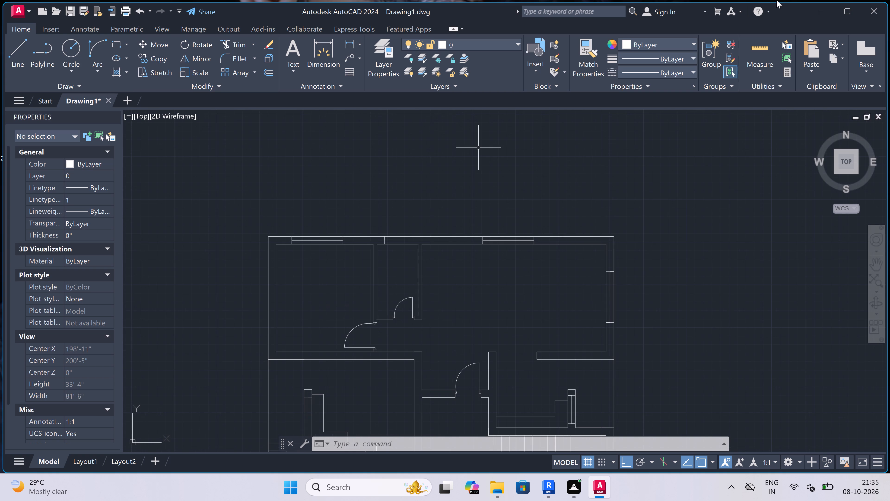
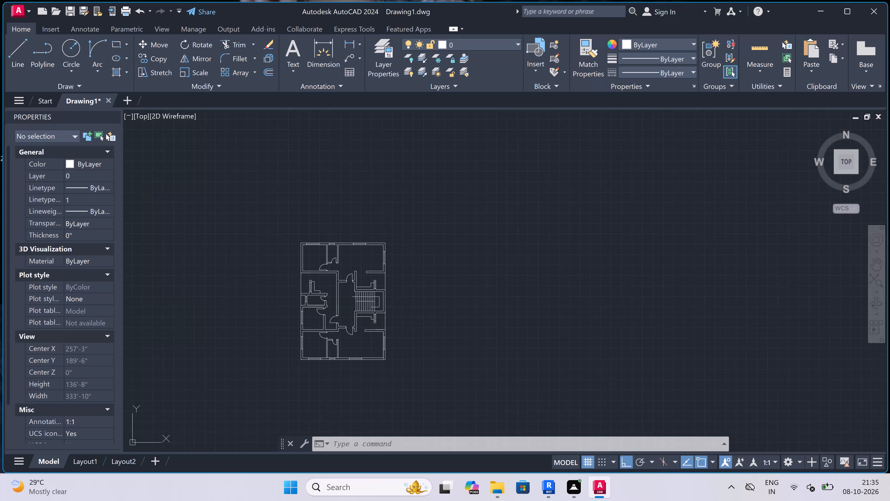
Copy the entire floor plan horizontally and place the duplicate just to the right of the original.
{"action": "left_click", "coordinate": [271, 402]}
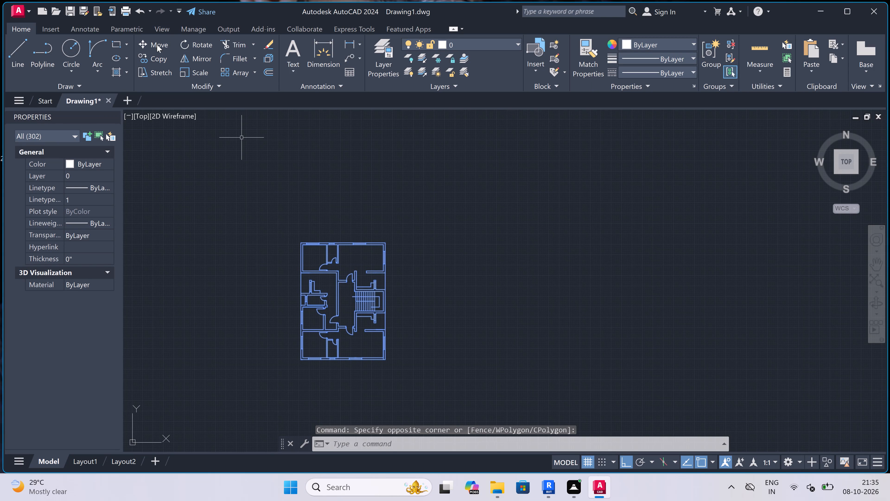
{"action": "left_click", "coordinate": [156, 57]}
{"action": "left_click", "coordinate": [315, 284]}
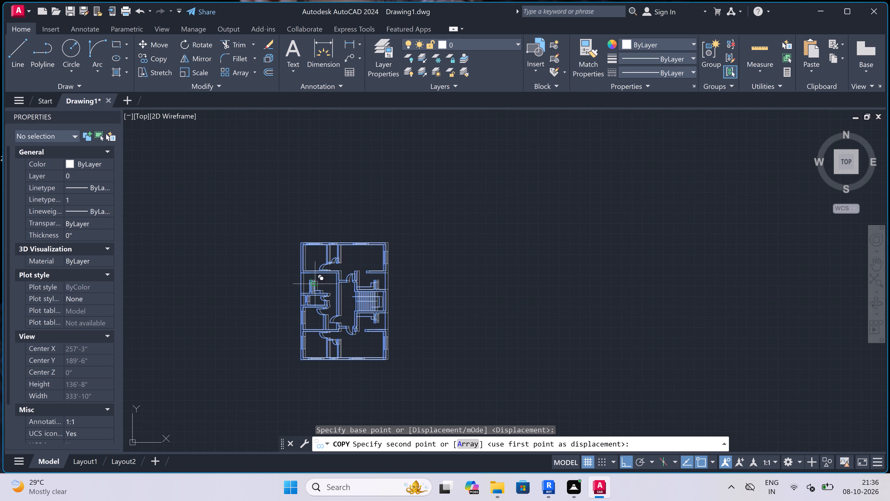
{"action": "left_click", "coordinate": [420, 289]}
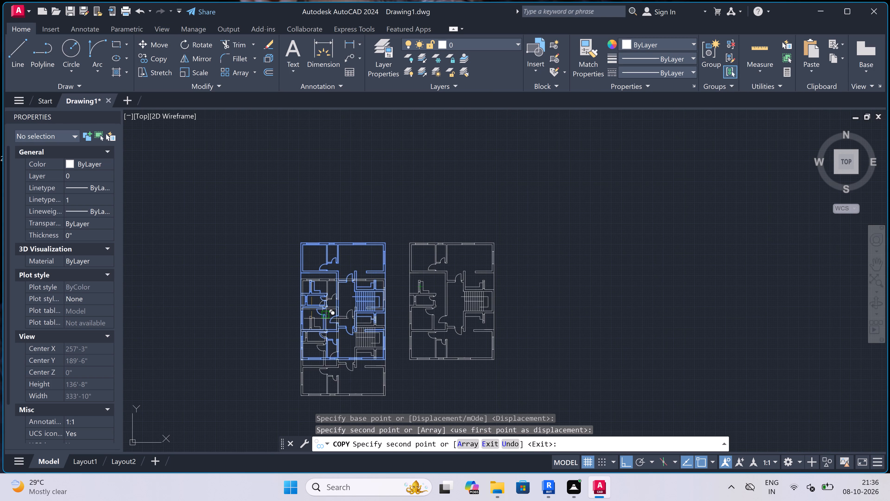
{"action": "key", "text": "Escape"}
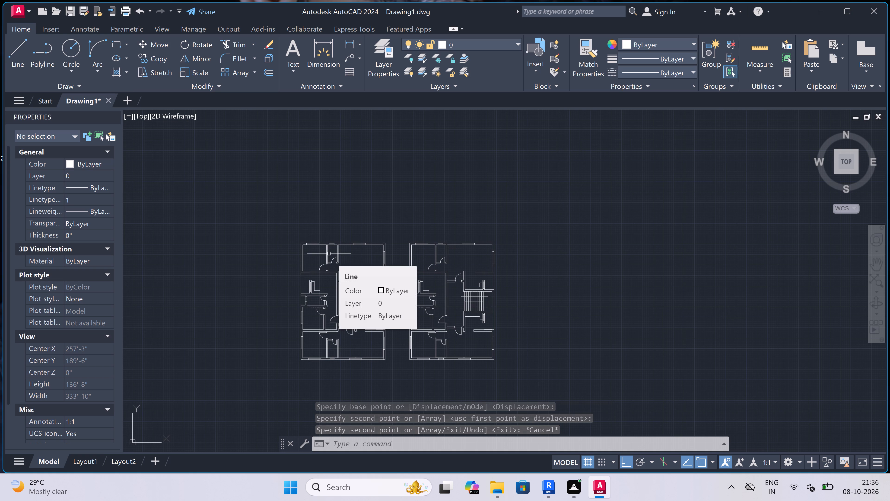
Add a multiline text label in the original plan's upper-left room reading BEDROOM with 9'6"x10'6" on the second line.
{"action": "type", "text": "mt"}
{"action": "key", "text": "space"}
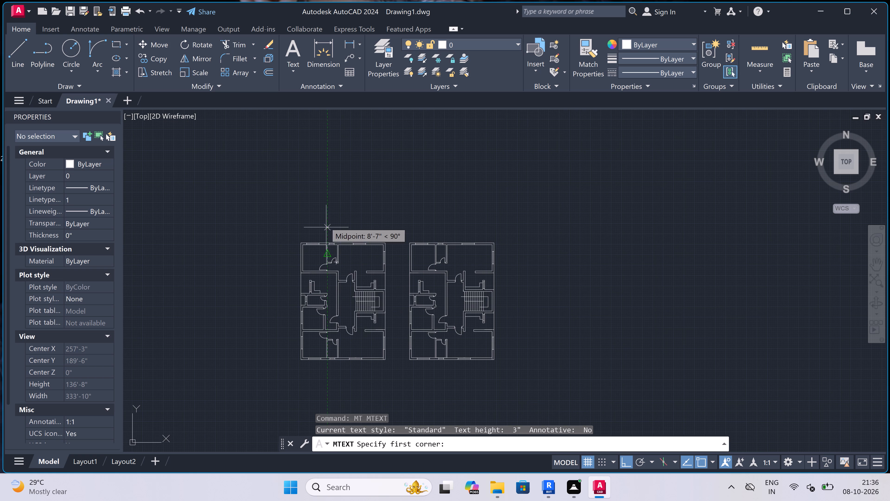
{"action": "scroll", "coordinate": [315, 251], "scroll_direction": "up", "scroll_amount": 3}
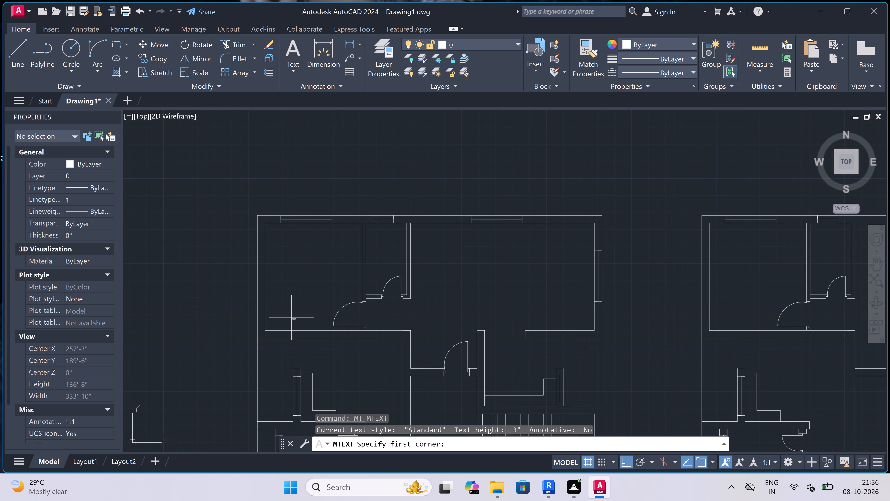
{"action": "scroll", "coordinate": [291, 318], "scroll_direction": "up", "scroll_amount": 3}
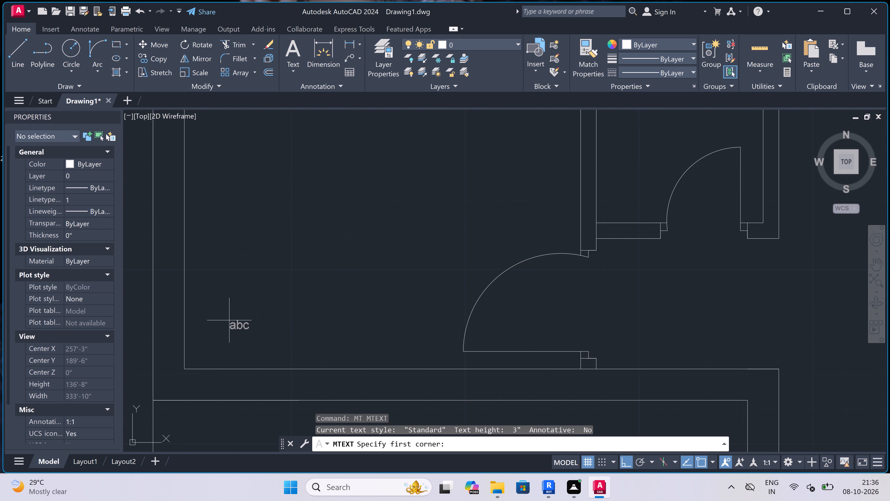
{"action": "left_click", "coordinate": [215, 323]}
{"action": "left_click", "coordinate": [588, 331]}
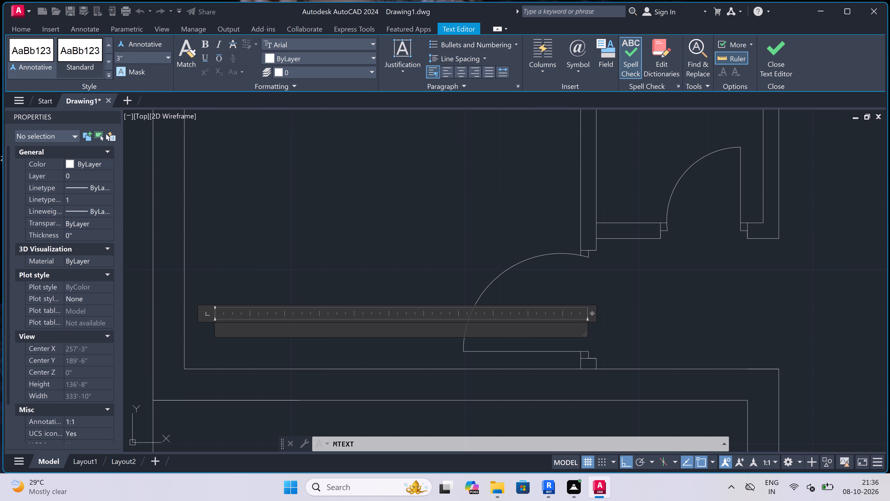
{"action": "type", "text": "BEDROOM"}
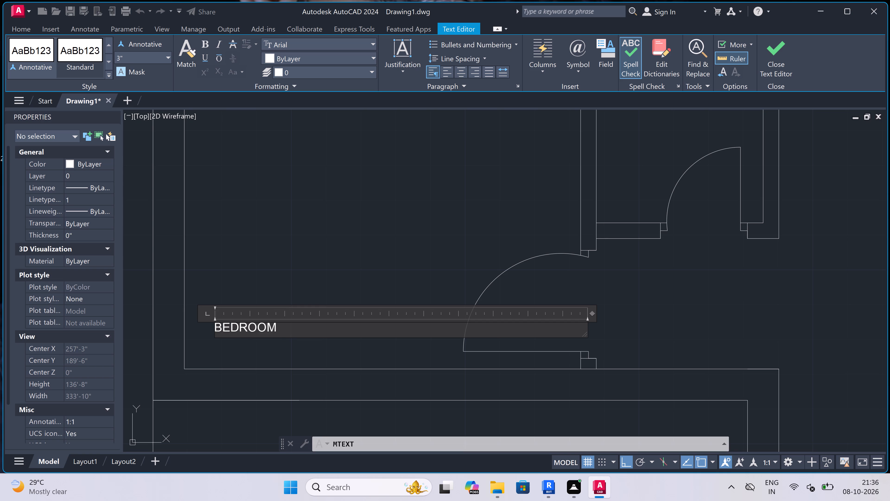
{"action": "key", "text": "Return"}
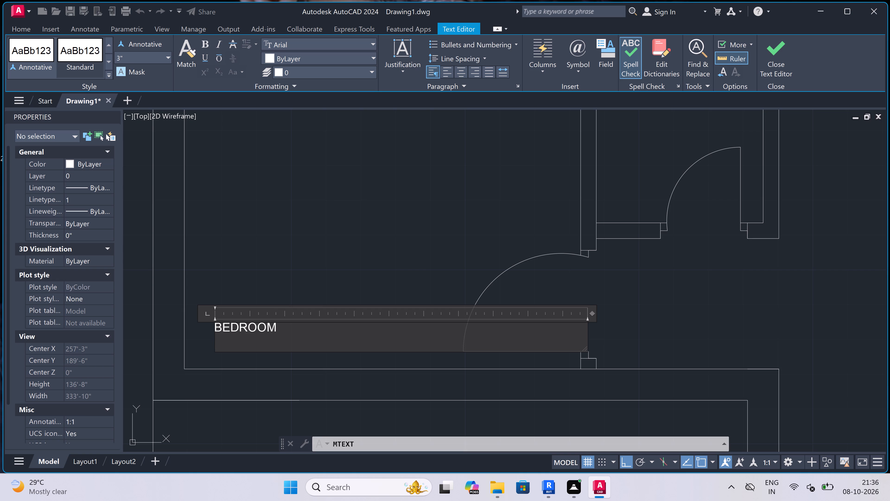
{"action": "type", "text": "9'6"}
{"action": "type", "text": "\"x"}
{"action": "type", "text": "10'"}
{"action": "type", "text": "6\""}
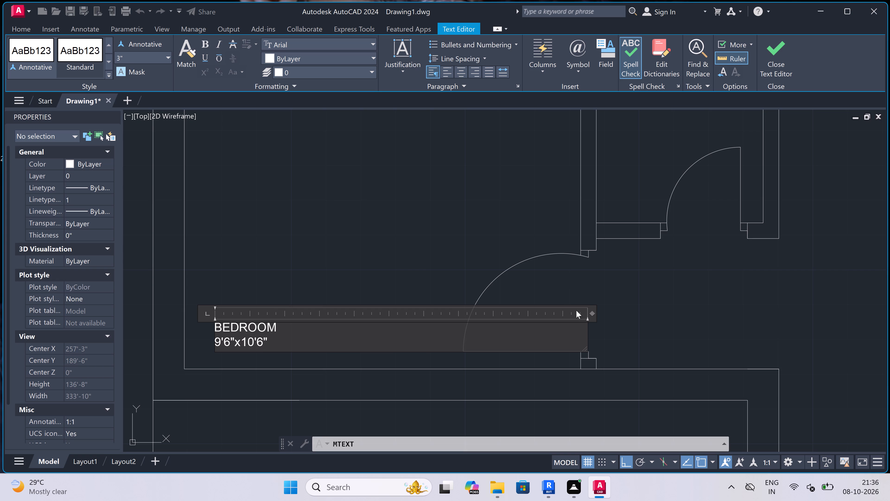
{"action": "left_click", "coordinate": [327, 246]}
Place a multiline text box above the door in the narrow room beside the bedroom.
{"action": "scroll", "coordinate": [327, 246], "scroll_direction": "down", "scroll_amount": 6}
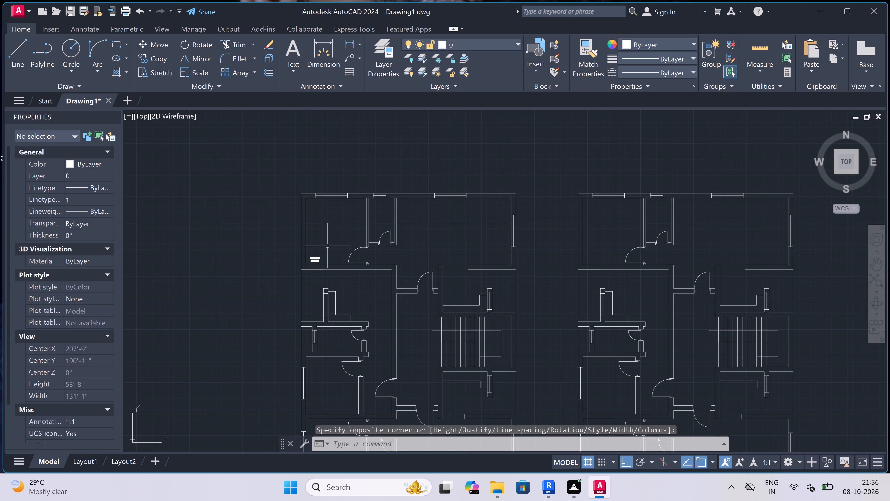
{"action": "scroll", "coordinate": [375, 183], "scroll_direction": "up", "scroll_amount": 1}
{"action": "scroll", "coordinate": [382, 243], "scroll_direction": "up", "scroll_amount": 3}
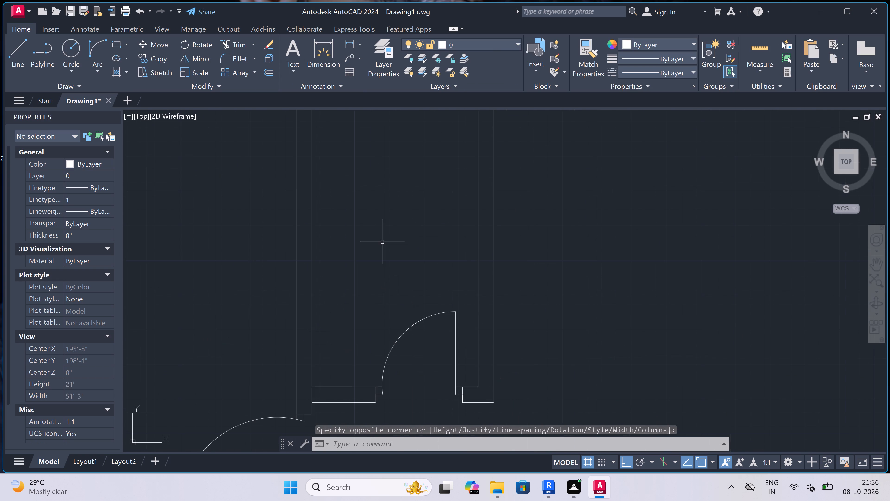
{"action": "key", "text": "space"}
{"action": "left_click_drag", "start_coordinate": [338, 271], "coordinate": [339, 271]}
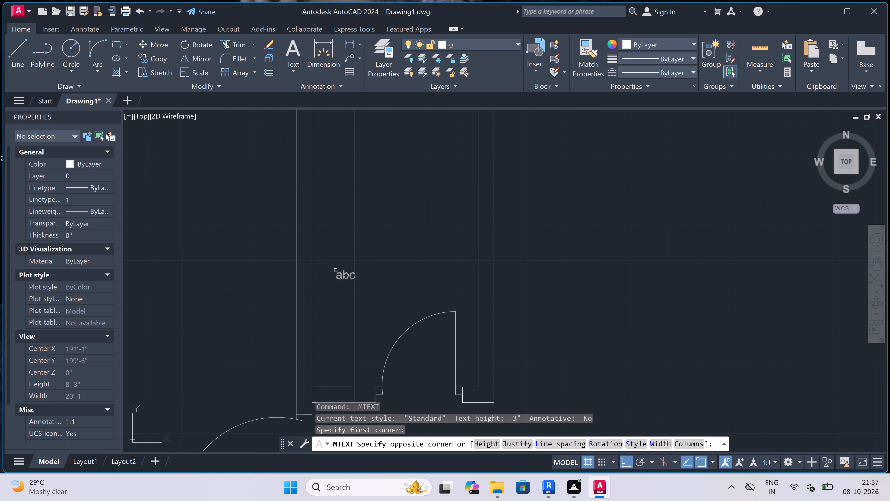
{"action": "left_click_drag", "start_coordinate": [339, 271], "coordinate": [343, 273]}
{"action": "left_click", "coordinate": [575, 283]}
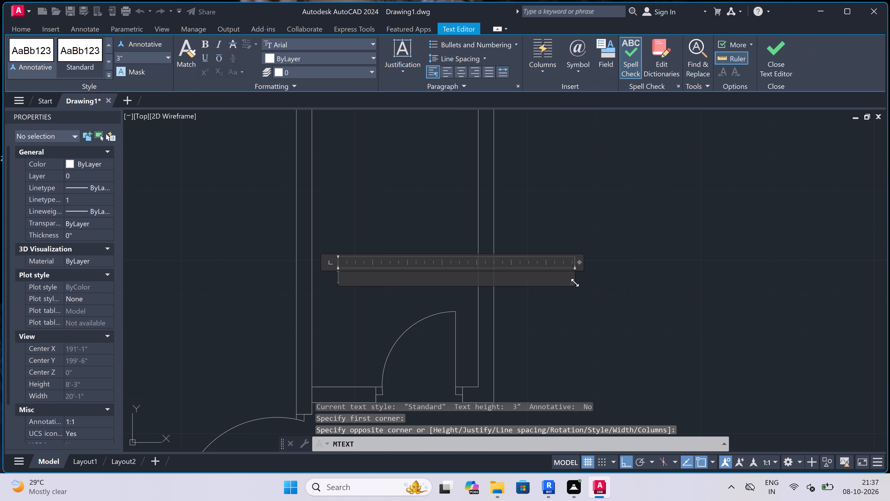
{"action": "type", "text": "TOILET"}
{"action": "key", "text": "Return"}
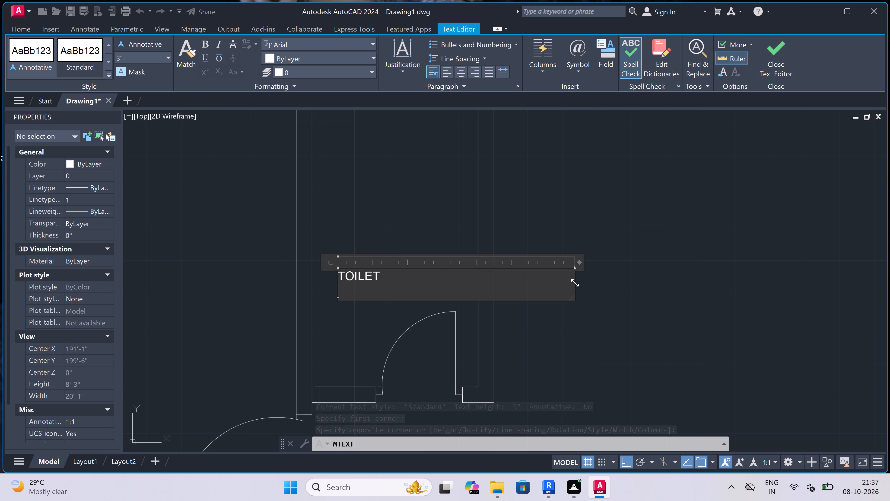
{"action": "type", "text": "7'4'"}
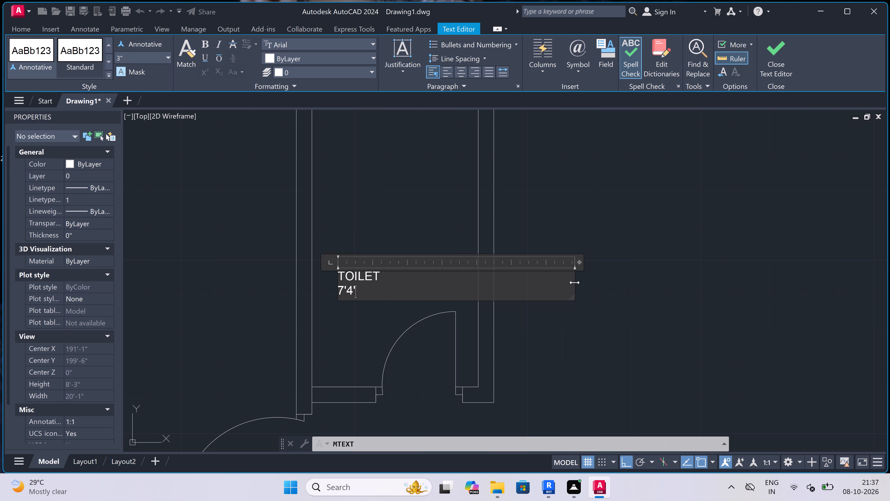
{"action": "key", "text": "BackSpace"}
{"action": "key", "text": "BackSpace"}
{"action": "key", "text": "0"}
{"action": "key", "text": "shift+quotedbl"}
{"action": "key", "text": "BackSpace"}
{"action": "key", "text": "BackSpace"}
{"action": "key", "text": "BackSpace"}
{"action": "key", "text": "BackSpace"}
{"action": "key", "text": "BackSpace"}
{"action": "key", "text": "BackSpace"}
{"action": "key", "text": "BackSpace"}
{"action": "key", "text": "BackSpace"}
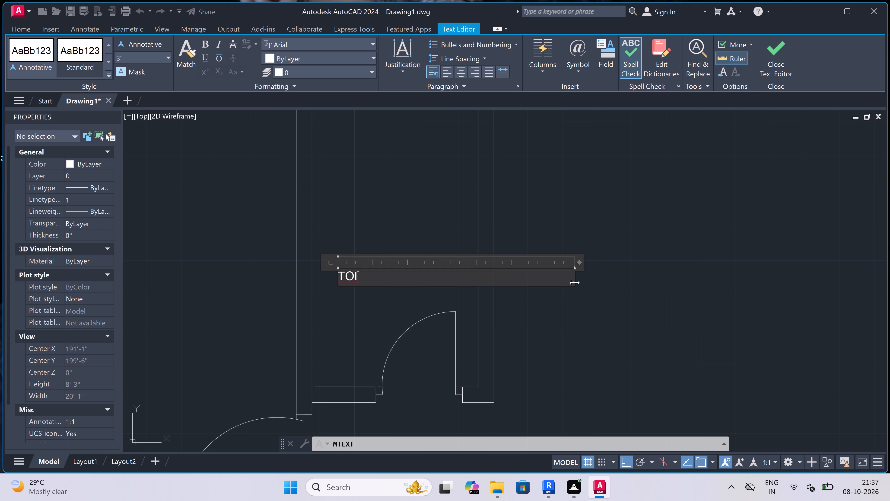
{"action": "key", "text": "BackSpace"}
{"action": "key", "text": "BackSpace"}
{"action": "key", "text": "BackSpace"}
Enter the room label TOILET with 4'0"x7'0" on the second line and finish the text.
{"action": "type", "text": "TO"}
{"action": "type", "text": "ILET"}
{"action": "key", "text": "Return"}
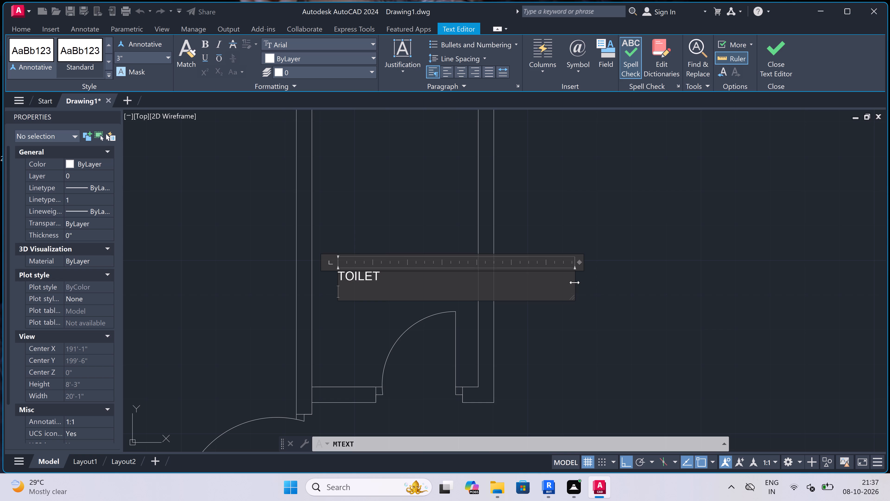
{"action": "type", "text": "4'0"}
{"action": "type", "text": "\"x7'0"}
{"action": "key", "text": "shift+quotedbl"}
{"action": "left_click", "coordinate": [339, 231]}
Add a multiline text label in the original plan's large upper-right room reading LIVING ROOM with 18'0"x10'6" on the second line.
{"action": "scroll", "coordinate": [339, 230], "scroll_direction": "down", "scroll_amount": 4}
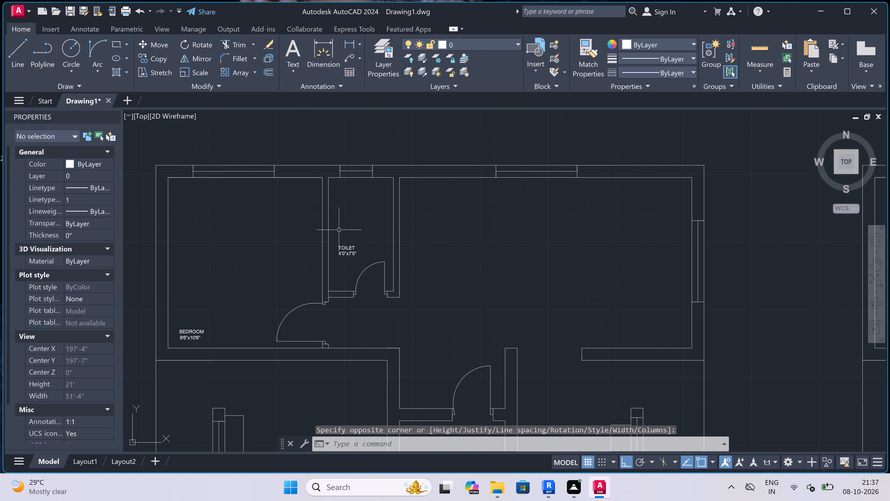
{"action": "scroll", "coordinate": [339, 230], "scroll_direction": "down", "scroll_amount": 2}
{"action": "scroll", "coordinate": [457, 211], "scroll_direction": "up", "scroll_amount": 2}
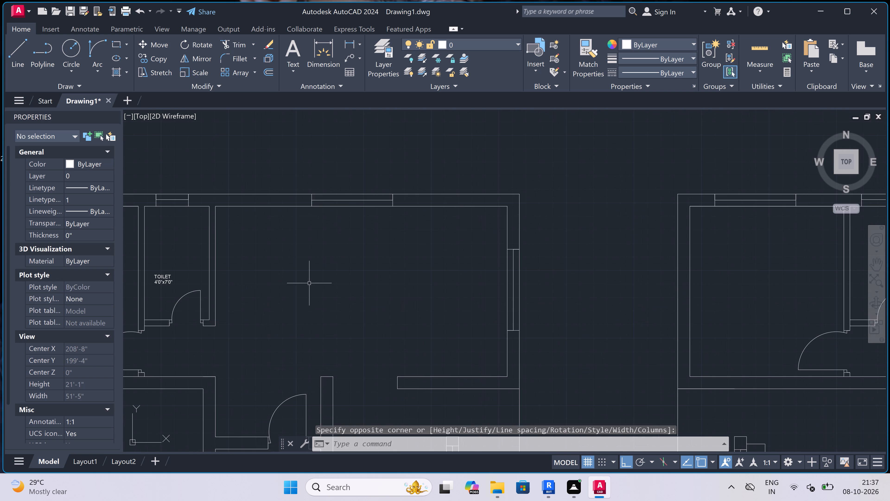
{"action": "key", "text": "space"}
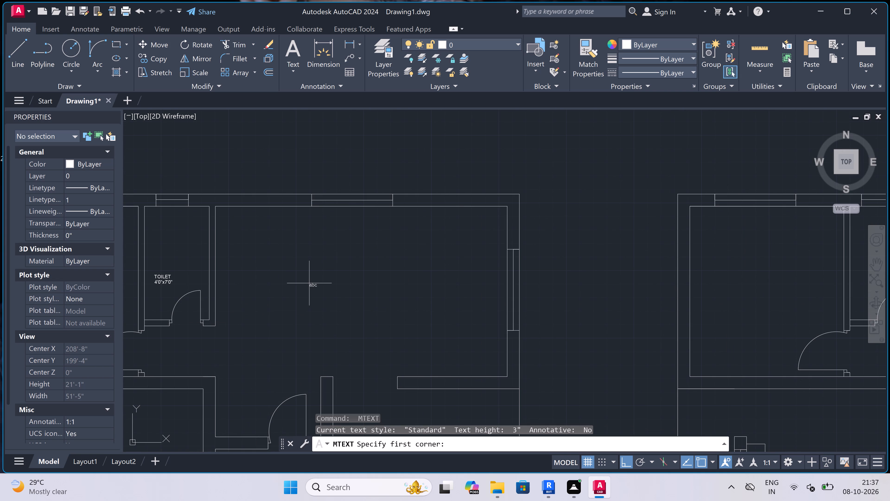
{"action": "scroll", "coordinate": [279, 285], "scroll_direction": "up", "scroll_amount": 1}
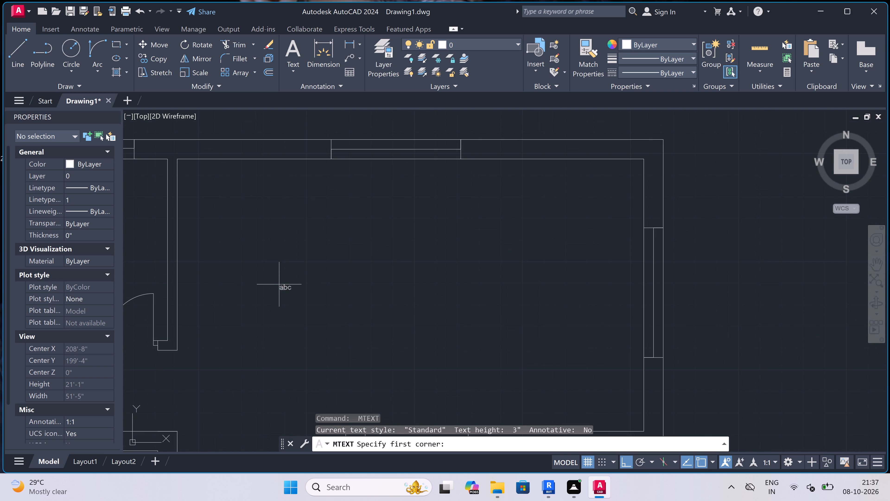
{"action": "left_click_drag", "start_coordinate": [279, 284], "coordinate": [281, 284]}
{"action": "left_click", "coordinate": [596, 293]}
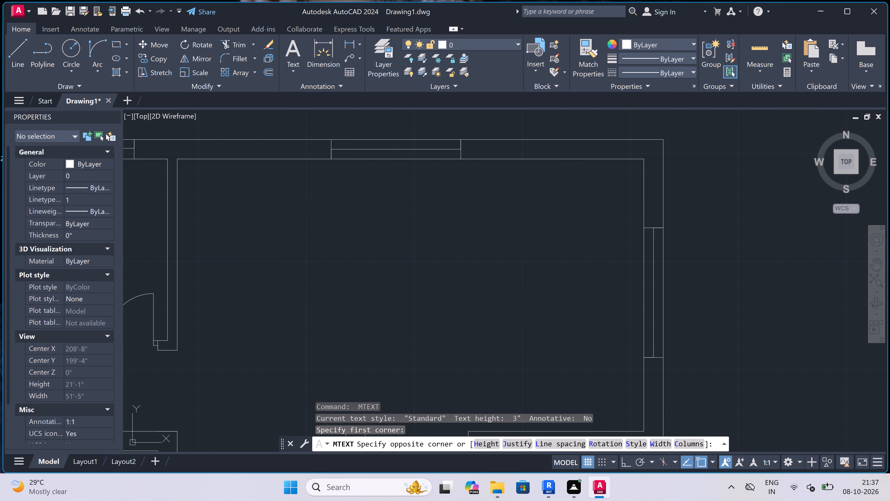
{"action": "type", "text": "LIVING"}
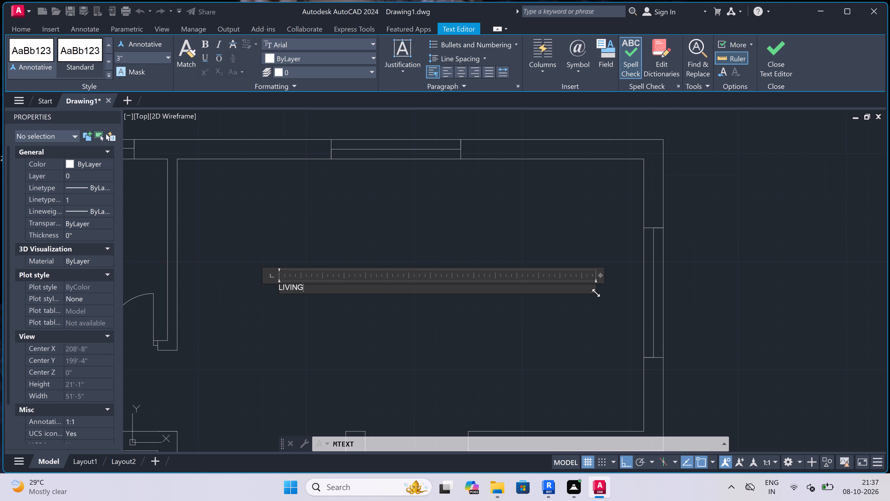
{"action": "key", "text": "space"}
{"action": "type", "text": "ROON"}
{"action": "key", "text": "BackSpace"}
{"action": "key", "text": "m"}
{"action": "key", "text": "Return"}
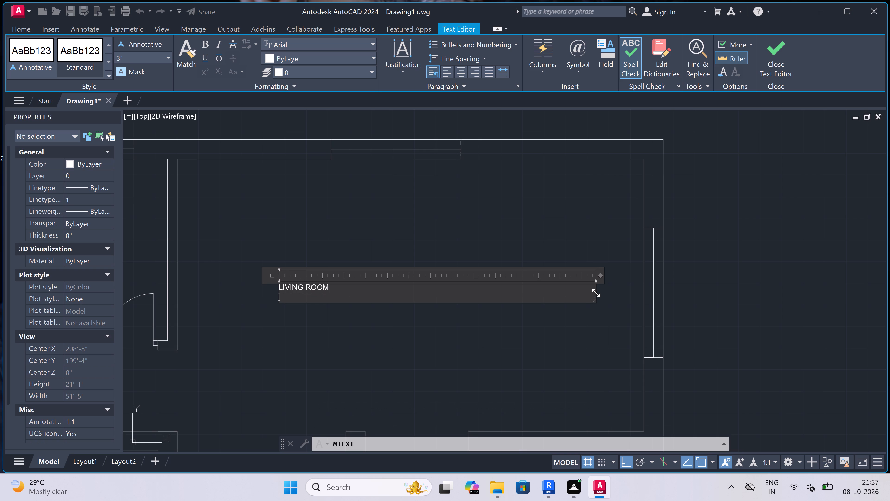
{"action": "type", "text": "18'0"}
{"action": "type", "text": "\"x"}
{"action": "type", "text": "10'"}
{"action": "key", "text": "6"}
{"action": "key", "text": "shift+quotedbl"}
{"action": "left_click", "coordinate": [310, 337]}
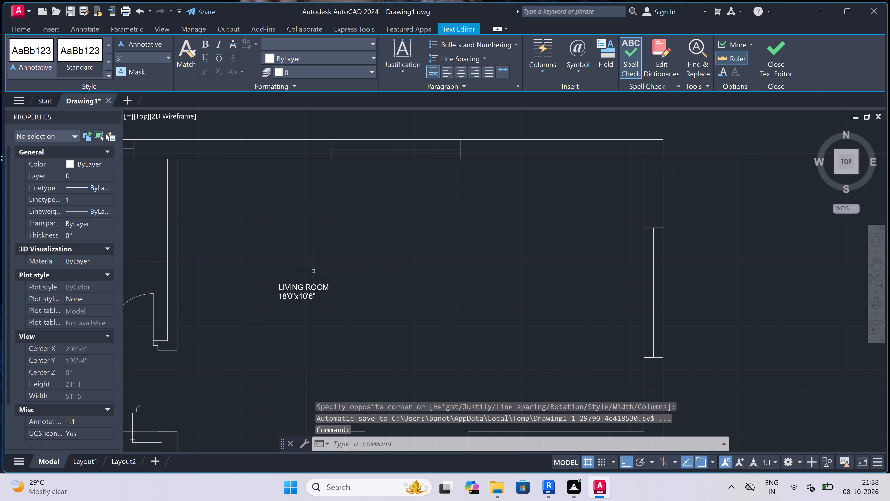
Add a multiline text label above the counter in the room below the living room, reading KITCHEN with 6'2"x7'5" on the second line.
{"action": "scroll", "coordinate": [315, 267], "scroll_direction": "down", "scroll_amount": 4}
{"action": "scroll", "coordinate": [349, 308], "scroll_direction": "up", "scroll_amount": 2}
{"action": "scroll", "coordinate": [294, 318], "scroll_direction": "up", "scroll_amount": 2}
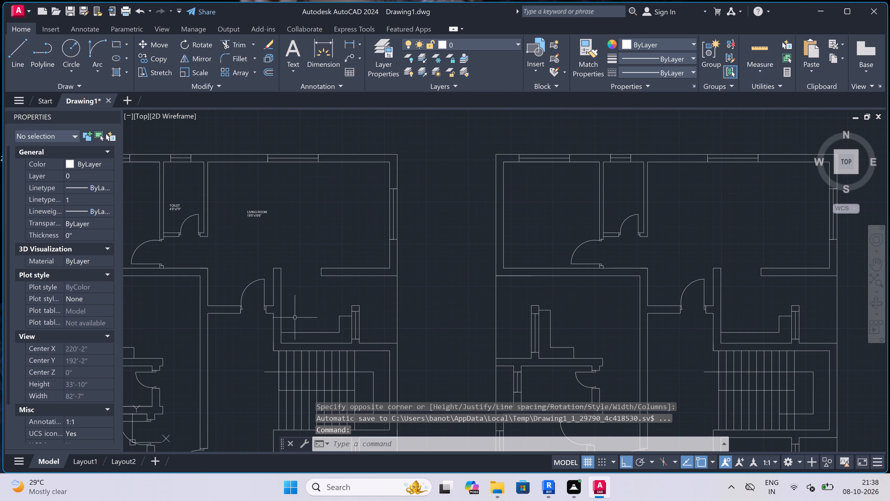
{"action": "key", "text": "space"}
{"action": "left_click_drag", "start_coordinate": [285, 289], "coordinate": [288, 288]}
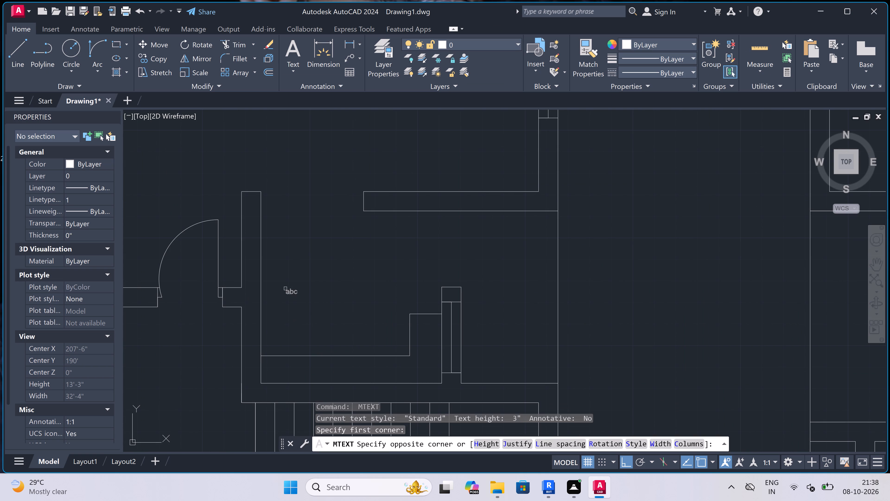
{"action": "left_click", "coordinate": [517, 259]}
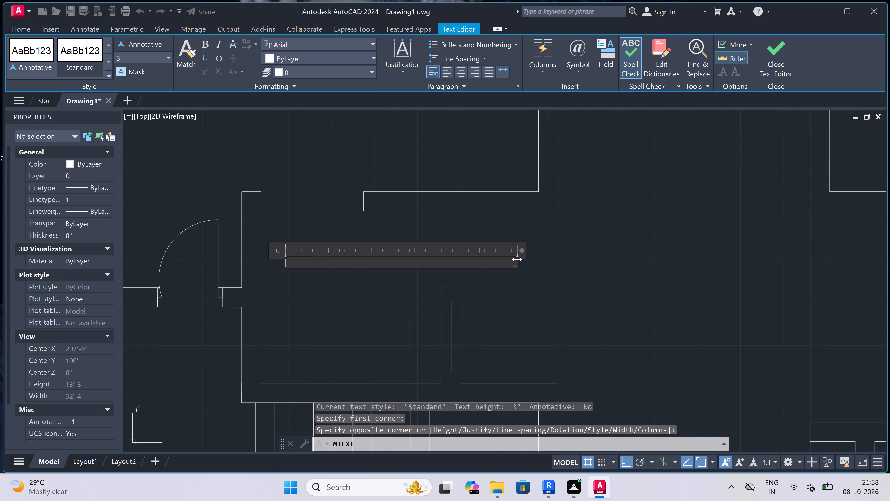
{"action": "type", "text": "KITCHEN"}
{"action": "key", "text": "Return"}
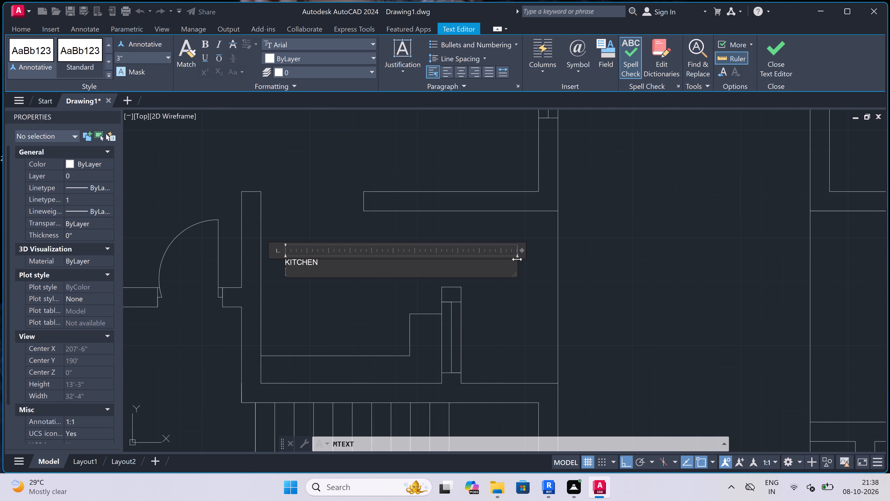
{"action": "type", "text": "6'"}
{"action": "key", "text": "2"}
{"action": "key", "text": "shift+quotedbl"}
{"action": "key", "text": "x"}
{"action": "type", "text": "7'"}
{"action": "key", "text": "5"}
{"action": "key", "text": "shift+quotedbl"}
{"action": "left_click", "coordinate": [331, 296]}
Add a multiline text label in the narrow space beside the kitchen's outer wall, reading BALCONY with 3'0"x6'8" on the second line.
{"action": "scroll", "coordinate": [331, 295], "scroll_direction": "down", "scroll_amount": 2}
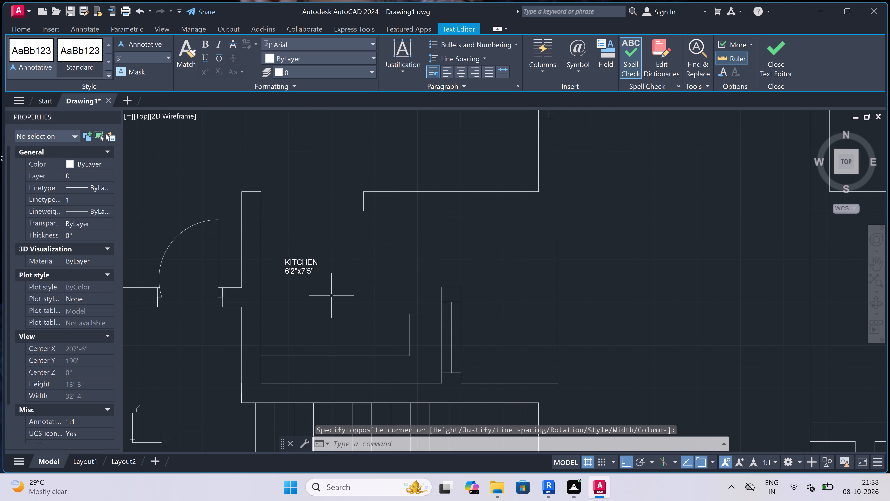
{"action": "scroll", "coordinate": [331, 295], "scroll_direction": "down", "scroll_amount": 2}
{"action": "scroll", "coordinate": [380, 300], "scroll_direction": "up", "scroll_amount": 3}
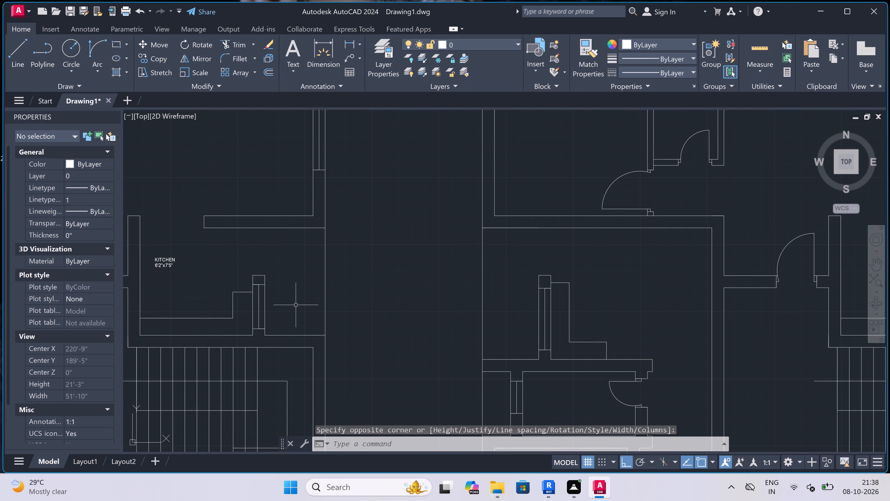
{"action": "key", "text": "space"}
{"action": "left_click_drag", "start_coordinate": [293, 305], "coordinate": [296, 305]}
{"action": "left_click", "coordinate": [475, 300]}
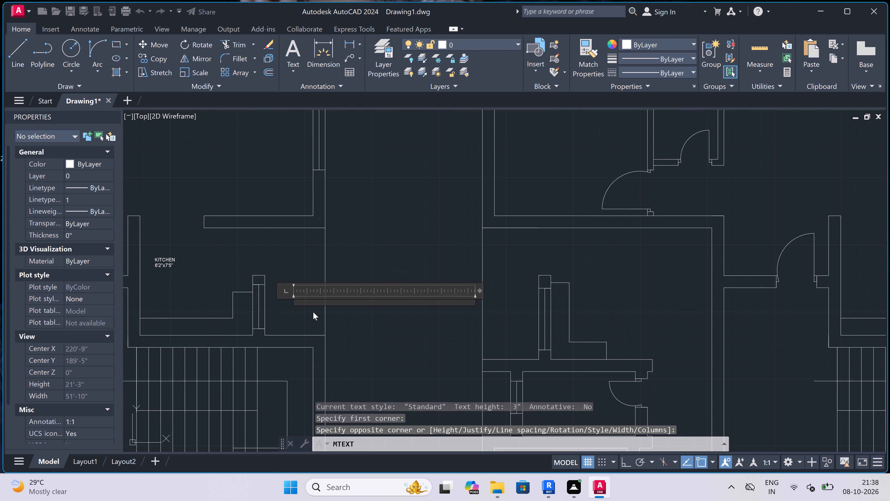
{"action": "scroll", "coordinate": [313, 312], "scroll_direction": "up", "scroll_amount": 1}
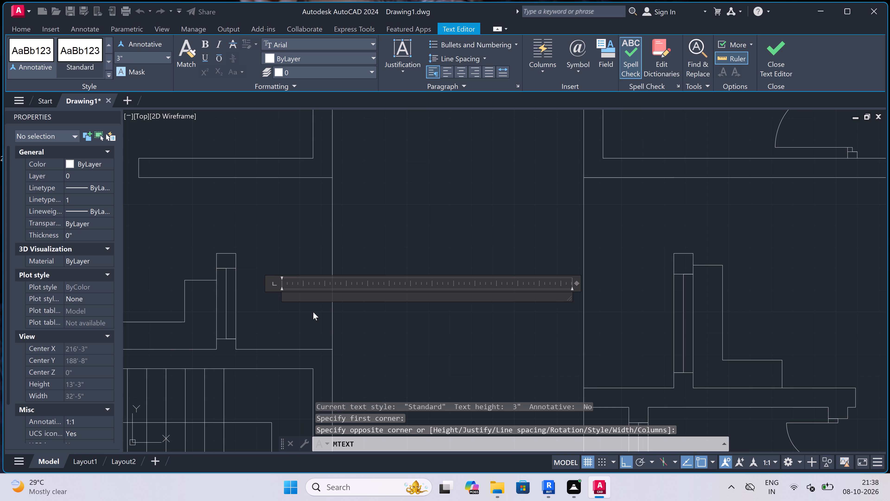
{"action": "type", "text": "BALCONY"}
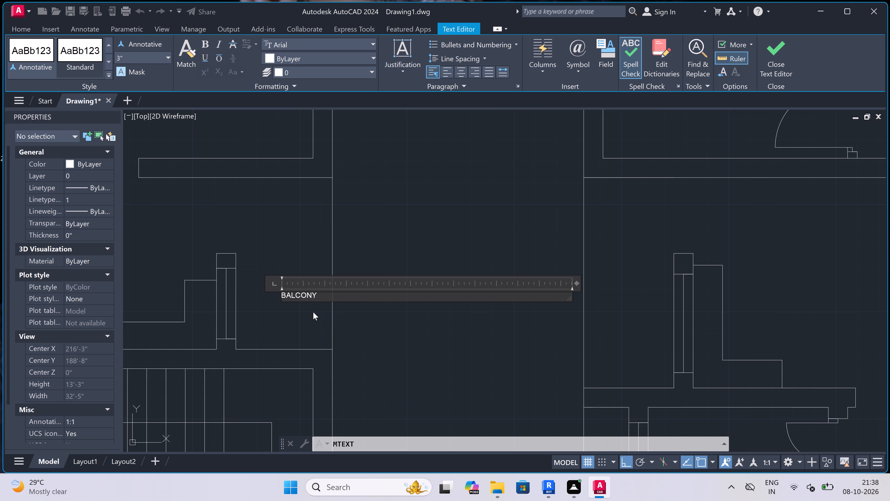
{"action": "key", "text": "Return"}
{"action": "type", "text": "3'0"}
{"action": "type", "text": "\"x"}
{"action": "type", "text": "6'9"}
{"action": "key", "text": "BackSpace"}
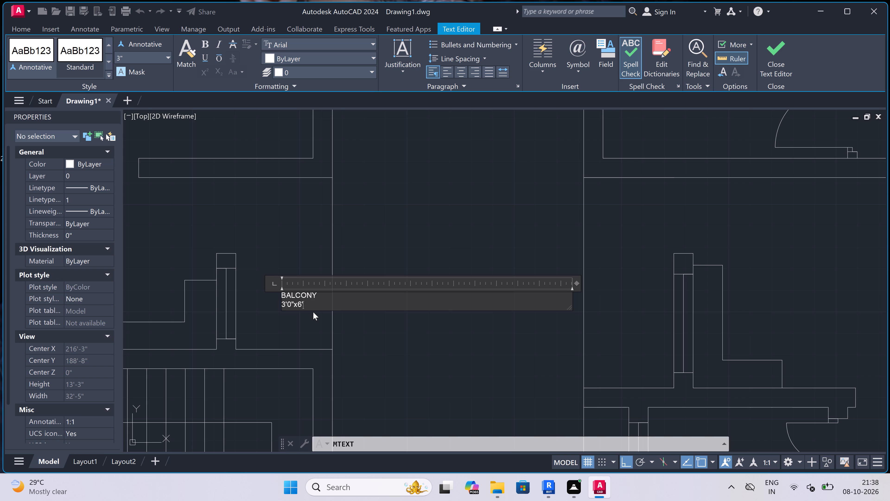
{"action": "type", "text": "8\""}
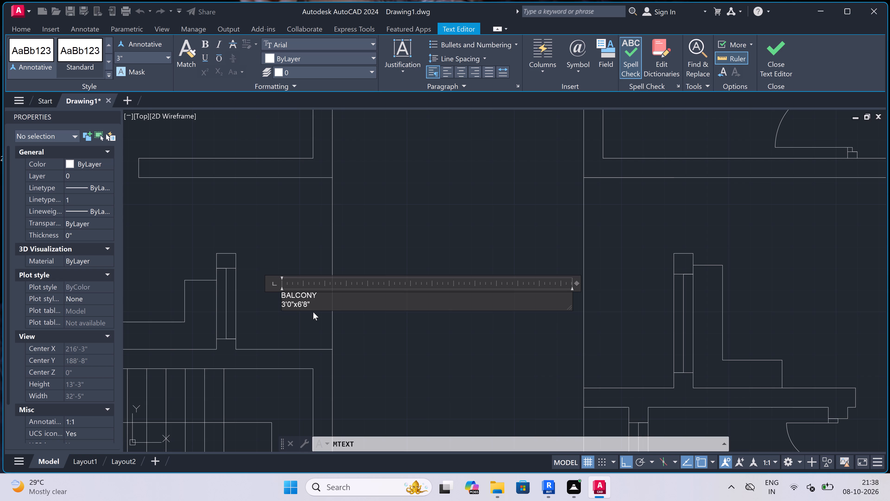
{"action": "left_click", "coordinate": [313, 312]}
Rotate the BALCONY label 90° counterclockwise about its upper-left corner so it reads vertically.
{"action": "left_click", "coordinate": [305, 292]}
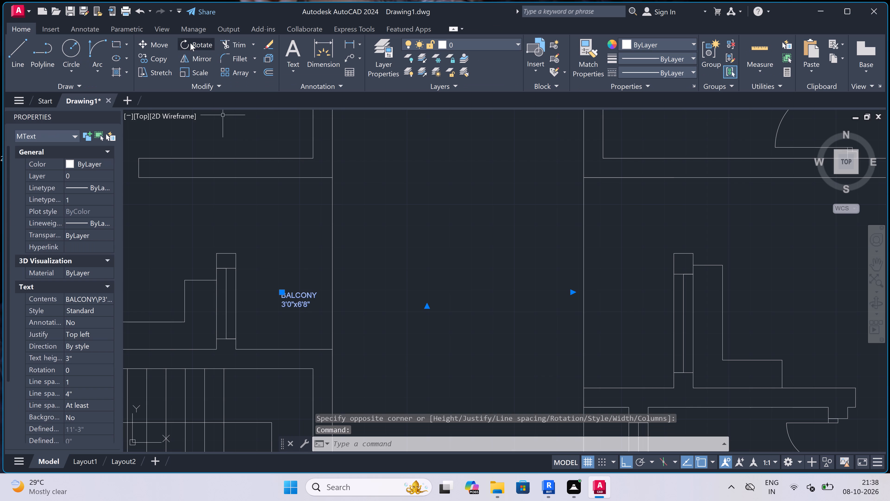
{"action": "left_click", "coordinate": [190, 43]}
{"action": "left_click", "coordinate": [307, 299]}
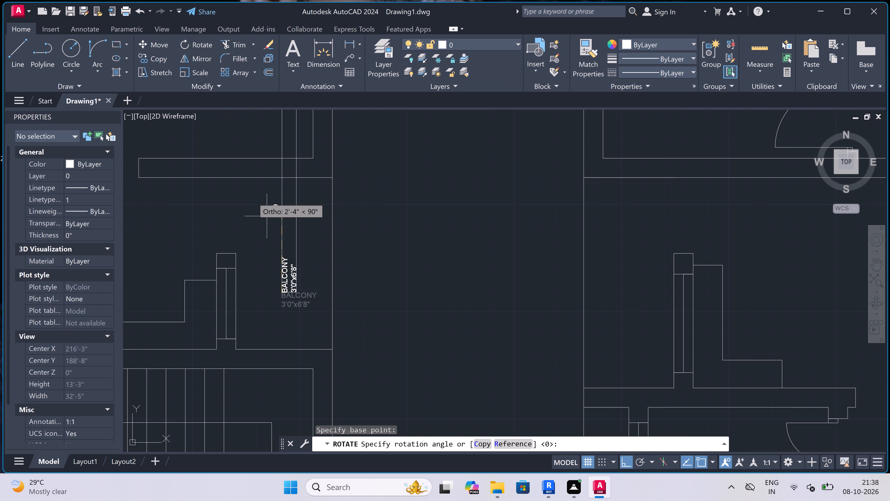
{"action": "left_click", "coordinate": [251, 196]}
Add a multiline text label in the original plan's kitchen just below the staircase, reading KITCHEN with 6'2"x7'5" on the second line.
{"action": "scroll", "coordinate": [281, 247], "scroll_direction": "down", "scroll_amount": 4}
{"action": "scroll", "coordinate": [252, 286], "scroll_direction": "up", "scroll_amount": 2}
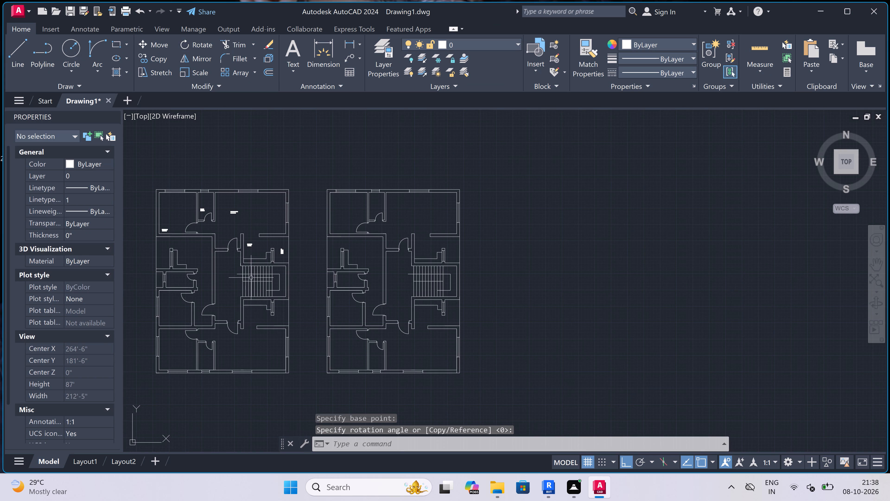
{"action": "scroll", "coordinate": [252, 286], "scroll_direction": "up", "scroll_amount": 1}
{"action": "type", "text": "mt"}
{"action": "key", "text": "space"}
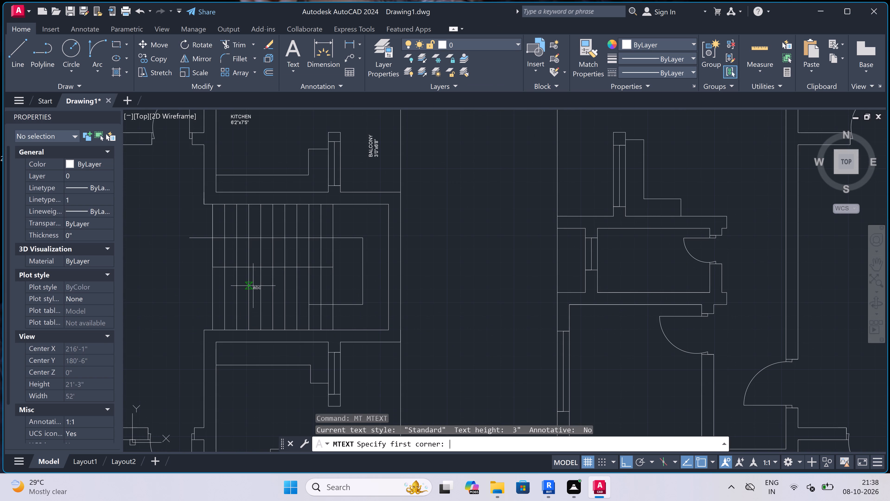
{"action": "scroll", "coordinate": [254, 285], "scroll_direction": "down", "scroll_amount": 2}
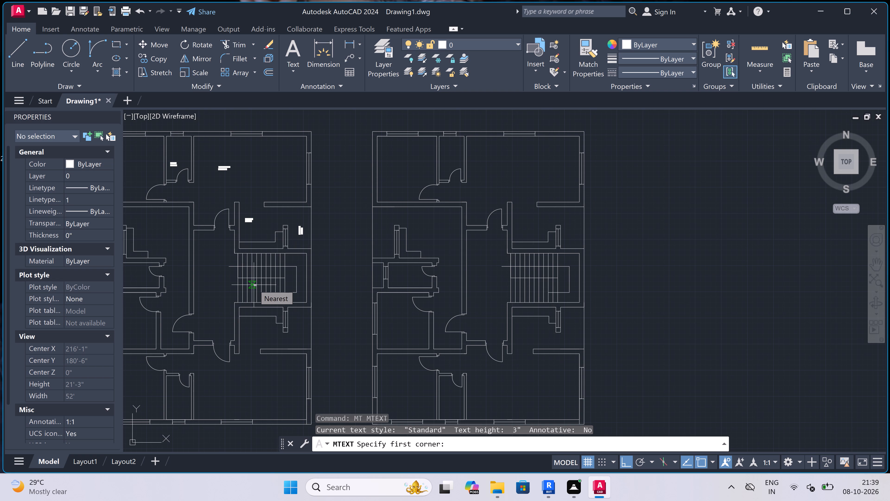
{"action": "scroll", "coordinate": [249, 324], "scroll_direction": "up", "scroll_amount": 2}
{"action": "scroll", "coordinate": [245, 344], "scroll_direction": "up", "scroll_amount": 2}
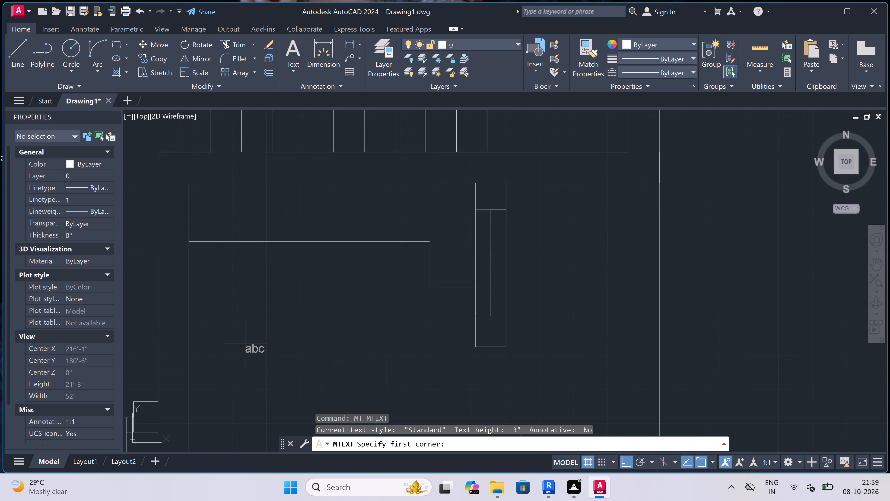
{"action": "left_click_drag", "start_coordinate": [243, 339], "coordinate": [245, 340]}
{"action": "left_click", "coordinate": [559, 378]}
{"action": "scroll", "coordinate": [482, 256], "scroll_direction": "down", "scroll_amount": 3}
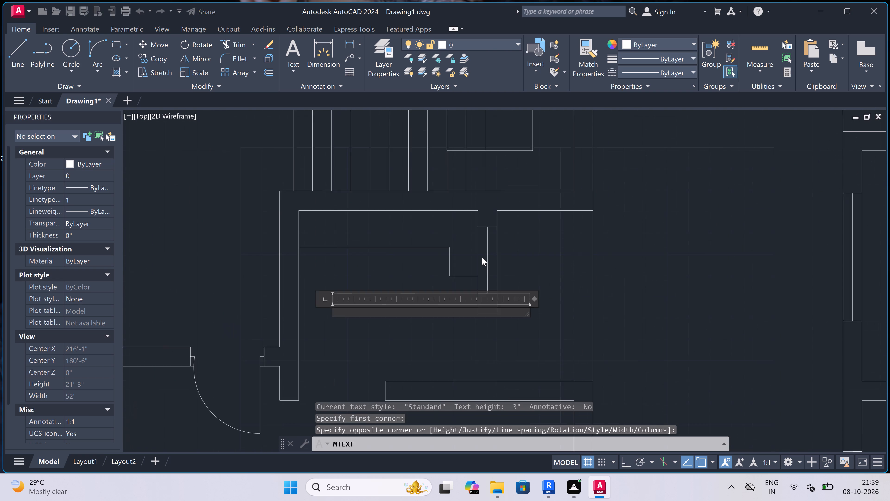
{"action": "scroll", "coordinate": [439, 288], "scroll_direction": "up", "scroll_amount": 3}
{"action": "scroll", "coordinate": [360, 292], "scroll_direction": "down", "scroll_amount": 3}
{"action": "scroll", "coordinate": [376, 290], "scroll_direction": "up", "scroll_amount": 1}
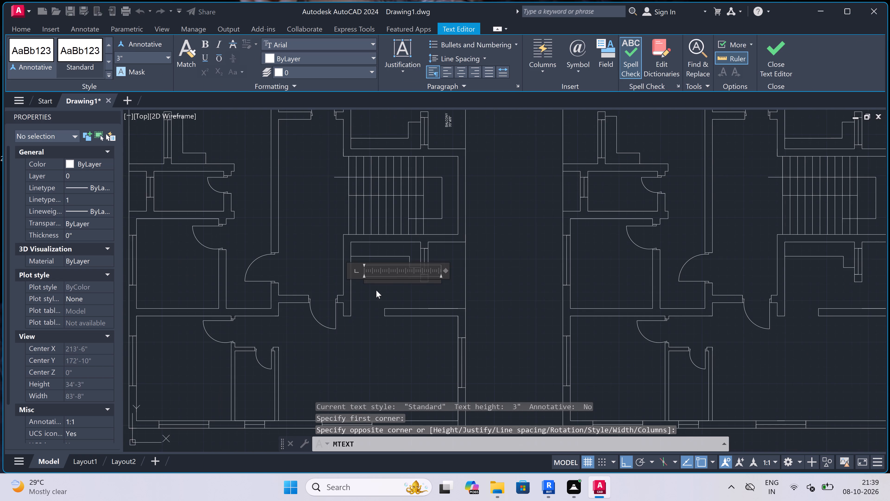
{"action": "scroll", "coordinate": [376, 290], "scroll_direction": "up", "scroll_amount": 2}
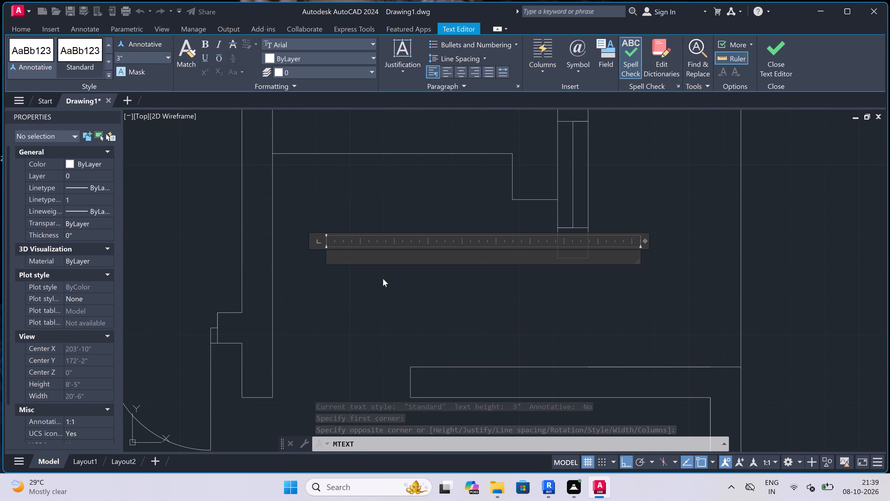
{"action": "type", "text": "KI"}
{"action": "key", "text": "t"}
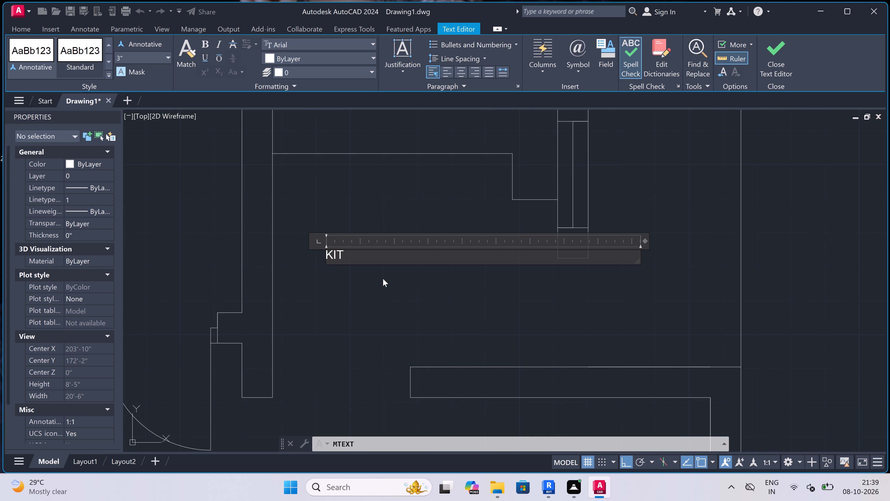
{"action": "type", "text": "CHEN"}
{"action": "key", "text": "Return"}
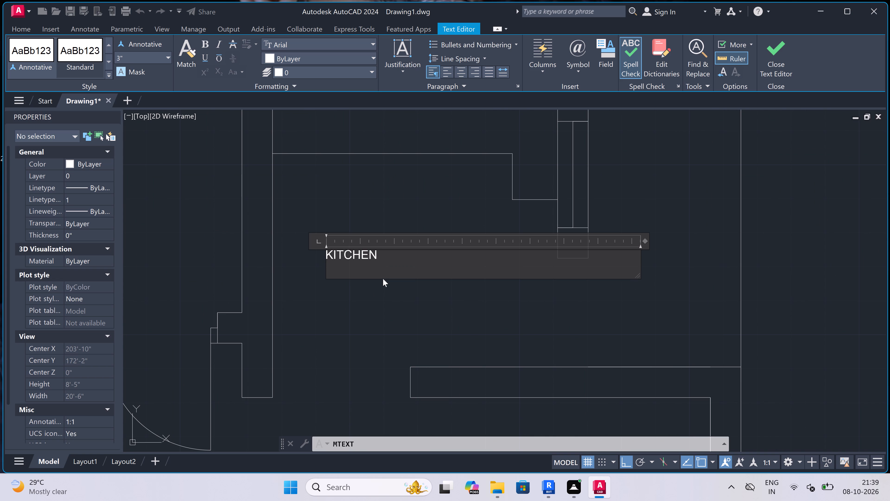
{"action": "type", "text": "6'2"}
{"action": "key", "text": "shift+quotedbl"}
{"action": "key", "text": "x"}
{"action": "type", "text": "7'5"}
{"action": "key", "text": "shift+quotedbl"}
{"action": "left_click", "coordinate": [331, 302]}
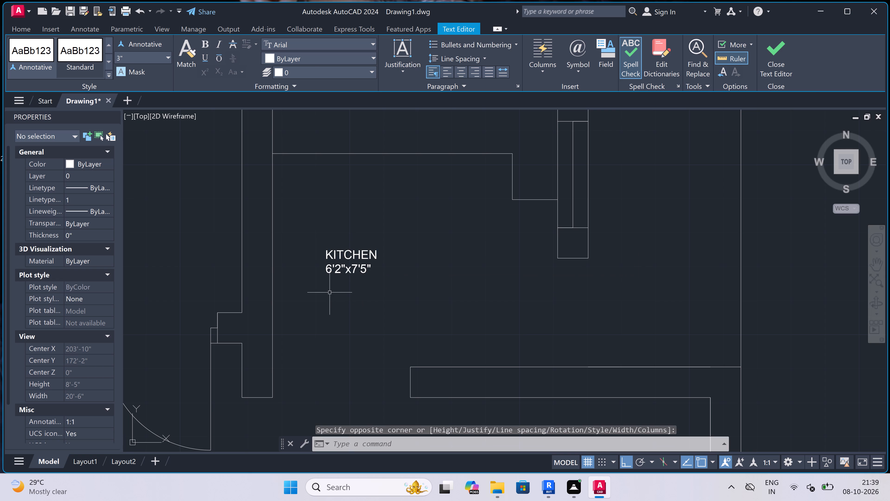
Add a multiline text label in the narrow space beside the lower kitchen's outer wall, reading BALCONY with 3'0"x6'8" on the second line.
{"action": "scroll", "coordinate": [330, 290], "scroll_direction": "down", "scroll_amount": 4}
{"action": "scroll", "coordinate": [376, 268], "scroll_direction": "up", "scroll_amount": 2}
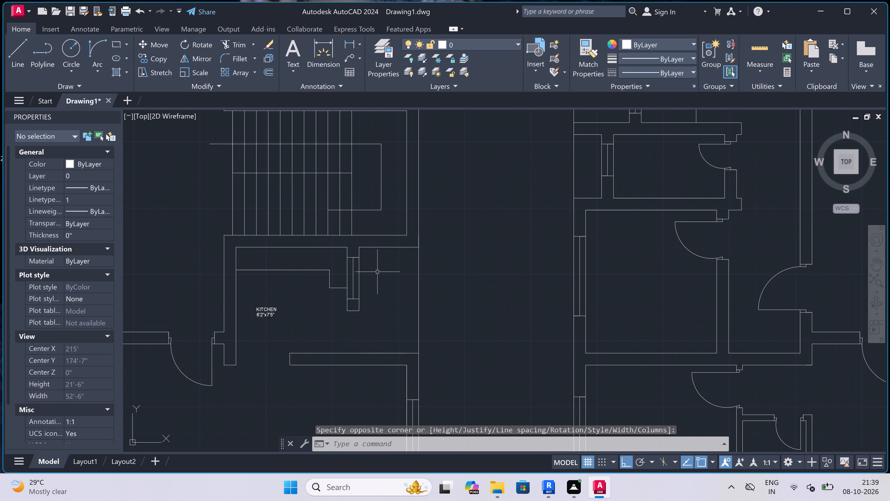
{"action": "key", "text": "space"}
{"action": "scroll", "coordinate": [406, 316], "scroll_direction": "up", "scroll_amount": 2}
{"action": "left_click_drag", "start_coordinate": [354, 335], "coordinate": [372, 340]}
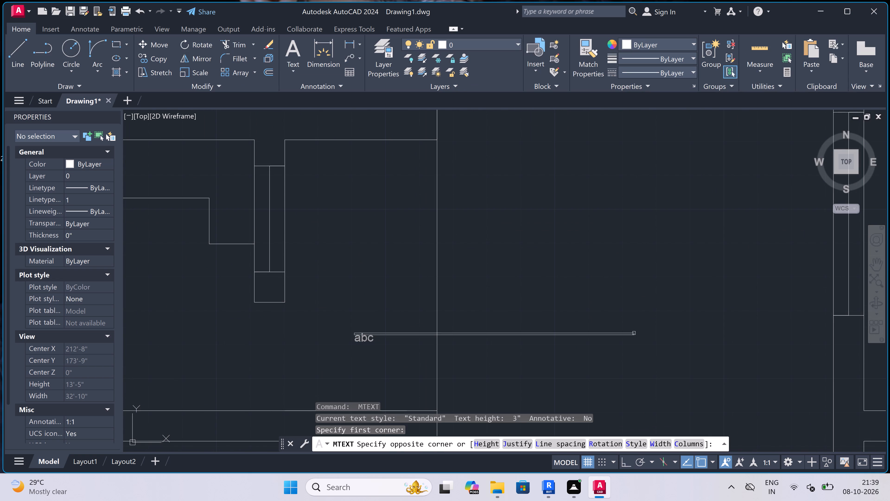
{"action": "left_click", "coordinate": [649, 332]}
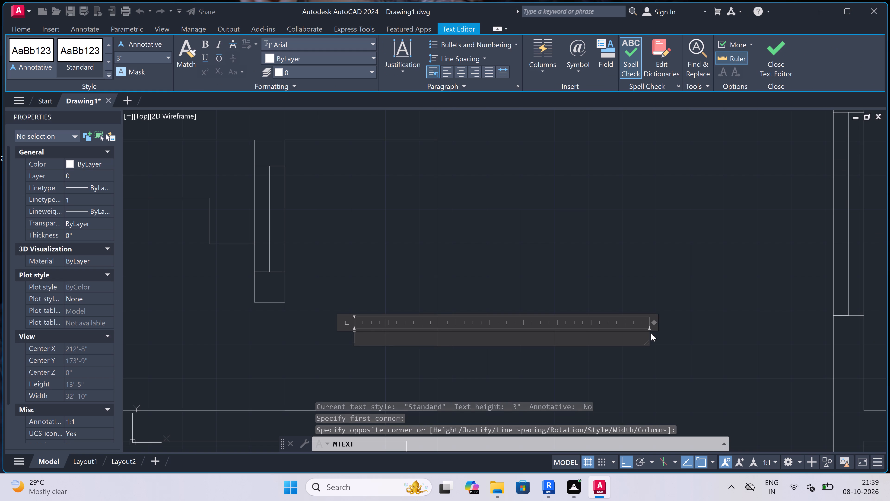
{"action": "type", "text": "BALCONY"}
{"action": "key", "text": "Return"}
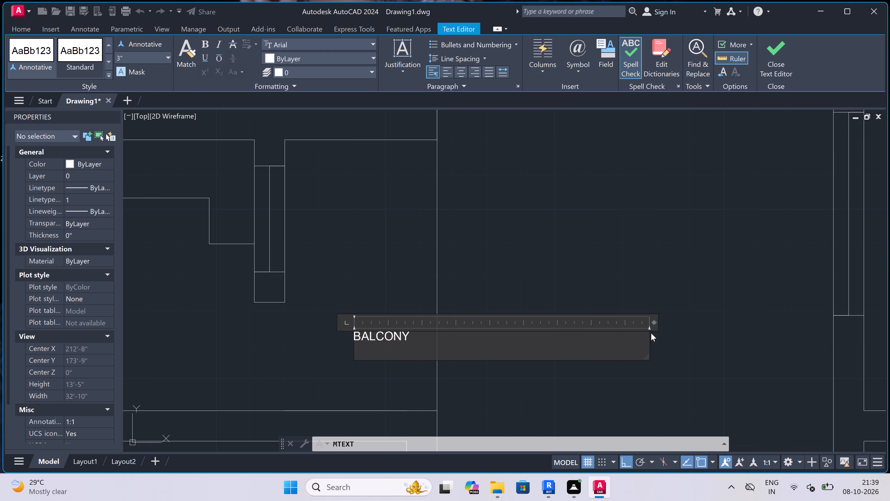
{"action": "type", "text": "3'"}
{"action": "key", "text": "0"}
{"action": "key", "text": "shift+quotedbl"}
{"action": "key", "text": "x"}
{"action": "type", "text": "6'"}
{"action": "key", "text": "8"}
{"action": "key", "text": "shift+quotedbl"}
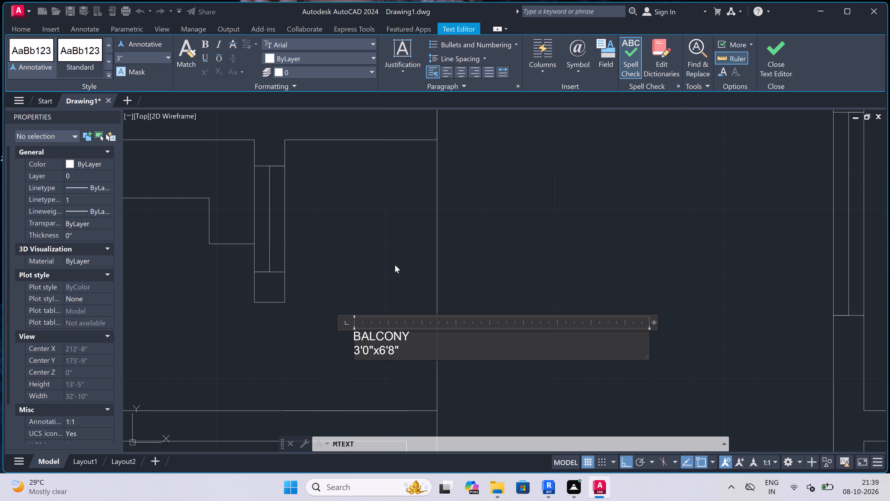
{"action": "left_click", "coordinate": [395, 265]}
Rotate the lower BALCONY label 90° counterclockwise about a point near its middle so it reads vertically.
{"action": "left_click", "coordinate": [374, 347]}
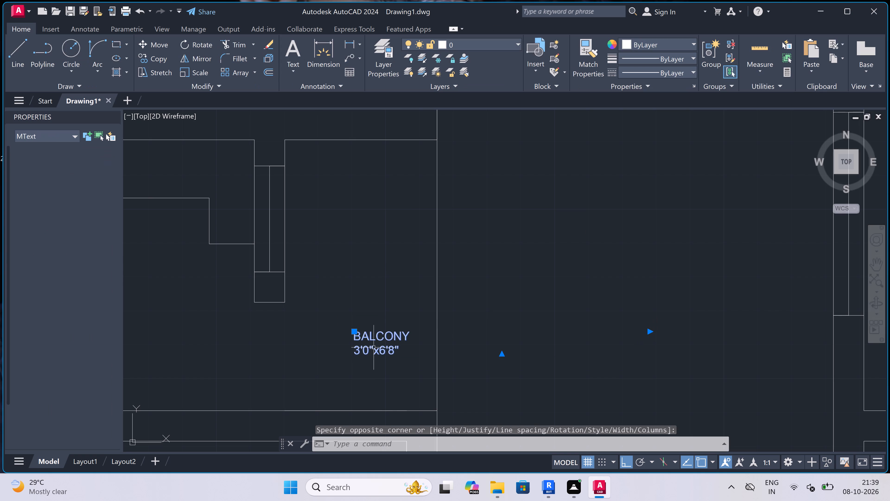
{"action": "left_click", "coordinate": [203, 44]}
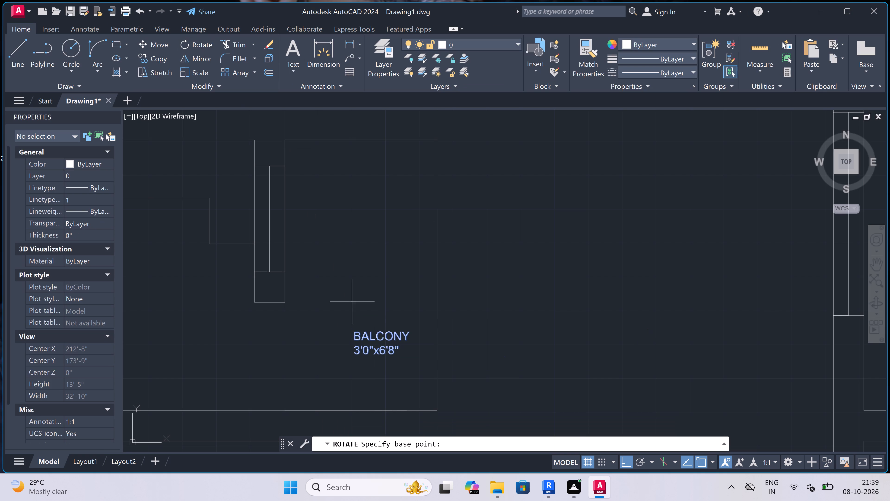
{"action": "left_click", "coordinate": [378, 345]}
{"action": "left_click", "coordinate": [348, 231]}
Add a multiline text label in the original plan's large lower-right room, reading LIVING ROOM with 12'8"x10'0" on the second line.
{"action": "scroll", "coordinate": [348, 231], "scroll_direction": "down", "scroll_amount": 3}
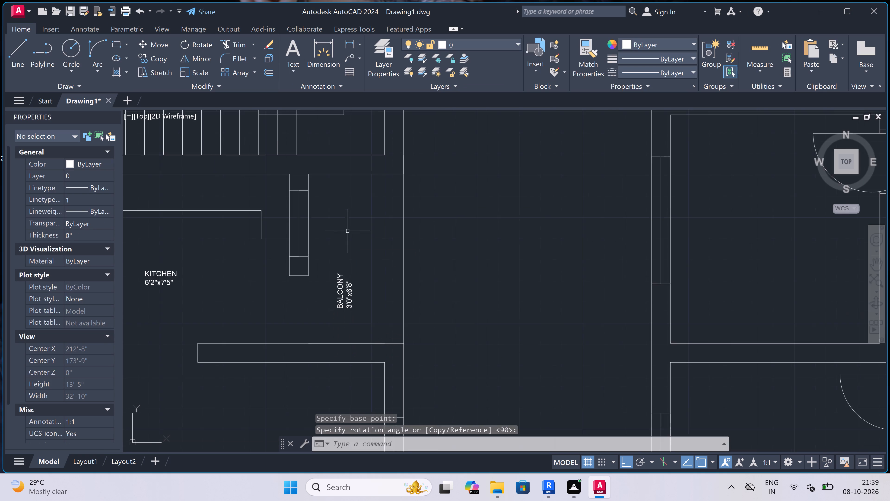
{"action": "scroll", "coordinate": [348, 231], "scroll_direction": "down", "scroll_amount": 1}
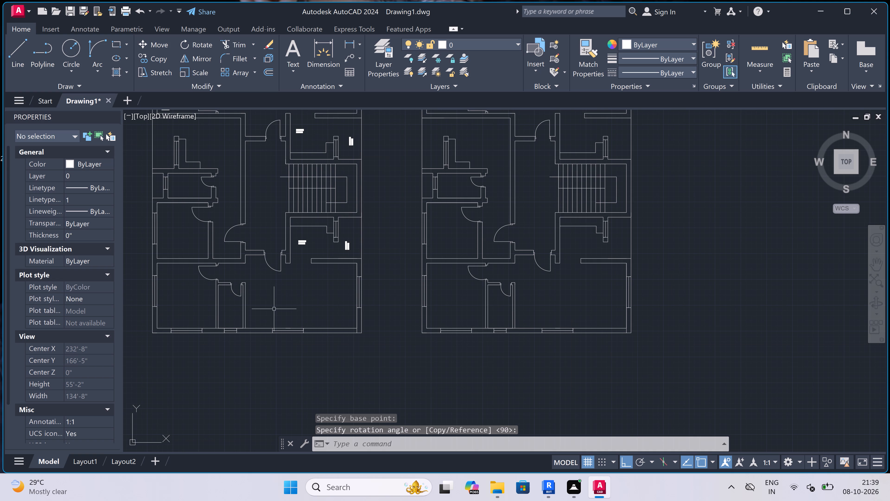
{"action": "scroll", "coordinate": [269, 314], "scroll_direction": "up", "scroll_amount": 3}
{"action": "scroll", "coordinate": [273, 312], "scroll_direction": "down", "scroll_amount": 2}
{"action": "scroll", "coordinate": [288, 282], "scroll_direction": "up", "scroll_amount": 1}
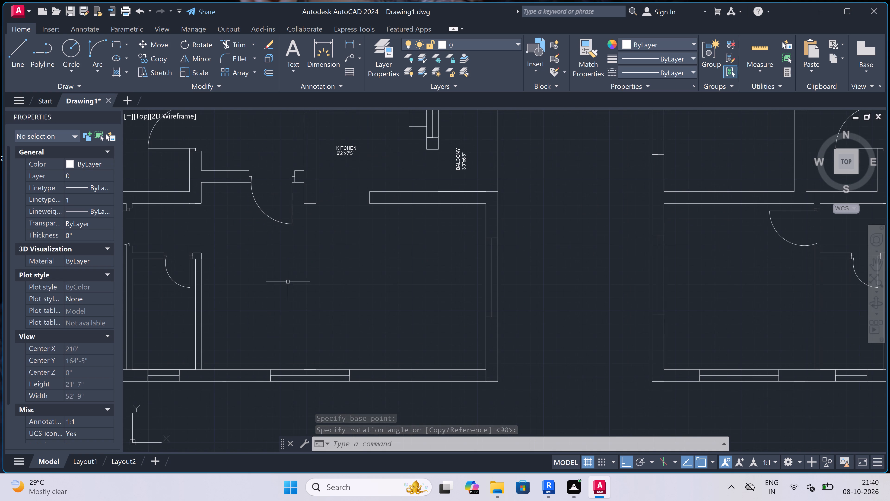
{"action": "type", "text": "mt"}
{"action": "key", "text": "space"}
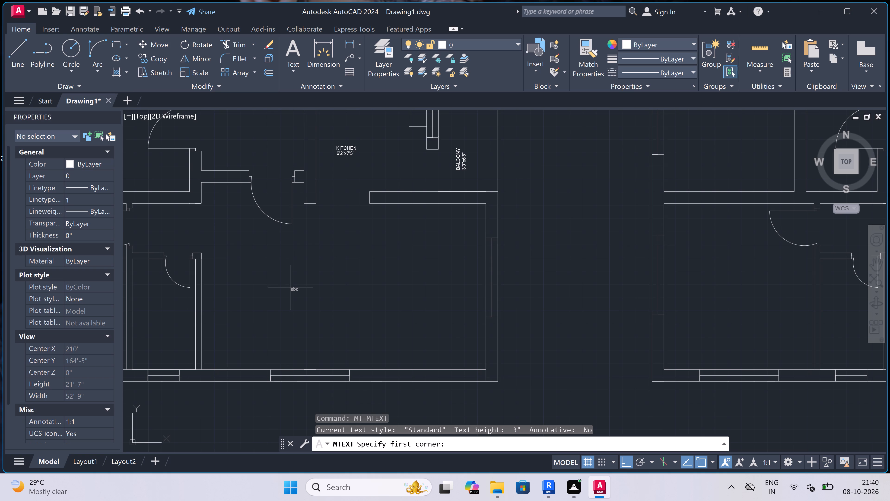
{"action": "left_click", "coordinate": [286, 288]}
{"action": "left_click", "coordinate": [438, 295]}
{"action": "scroll", "coordinate": [263, 302], "scroll_direction": "up", "scroll_amount": 1}
{"action": "type", "text": "LIVING"}
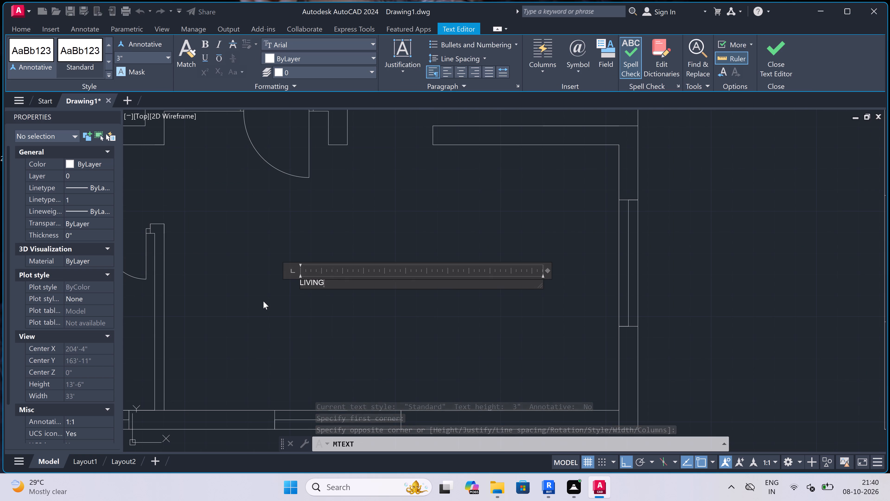
{"action": "key", "text": "space"}
{"action": "type", "text": "ROOM"}
{"action": "key", "text": "Return"}
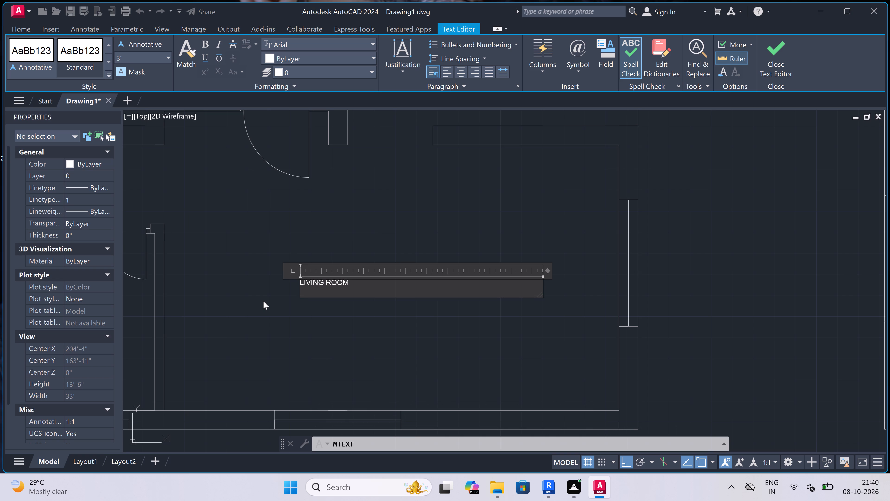
{"action": "type", "text": "12'8"}
{"action": "key", "text": "shift+quotedbl"}
{"action": "key", "text": "x"}
{"action": "type", "text": "10'0\""}
{"action": "left_click", "coordinate": [350, 288]}
{"action": "left_click", "coordinate": [317, 336]}
Add a multiline text label in the small room beside the original plan's living room, reading TOILET with 4'0"x7'0" on the second line.
{"action": "scroll", "coordinate": [328, 269], "scroll_direction": "down", "scroll_amount": 4}
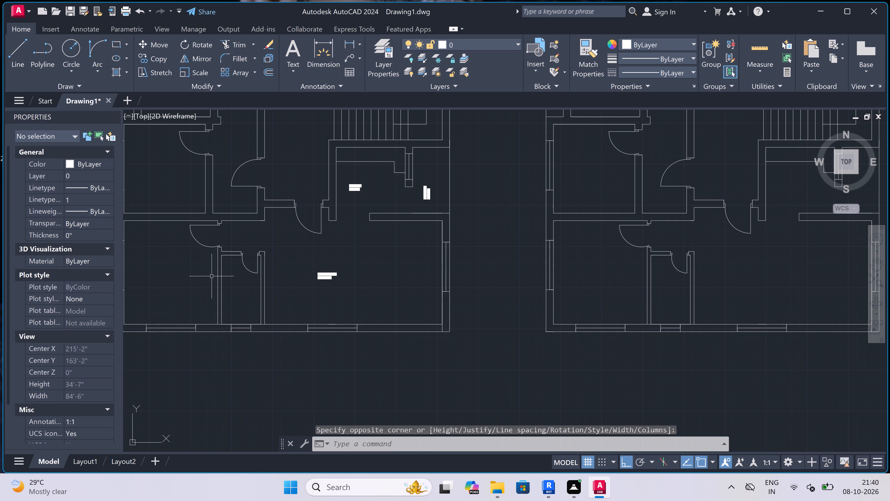
{"action": "scroll", "coordinate": [193, 276], "scroll_direction": "up", "scroll_amount": 2}
{"action": "key", "text": "space"}
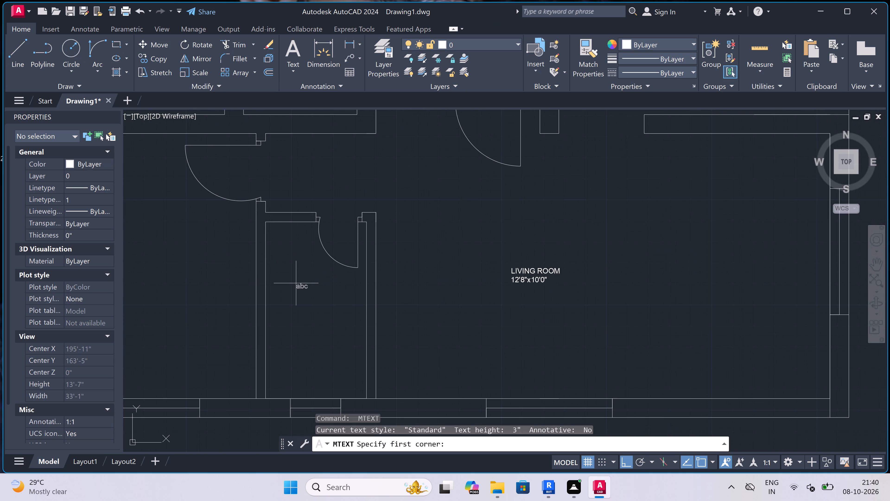
{"action": "left_click", "coordinate": [272, 289]}
{"action": "left_click_drag", "start_coordinate": [427, 287], "coordinate": [437, 280]}
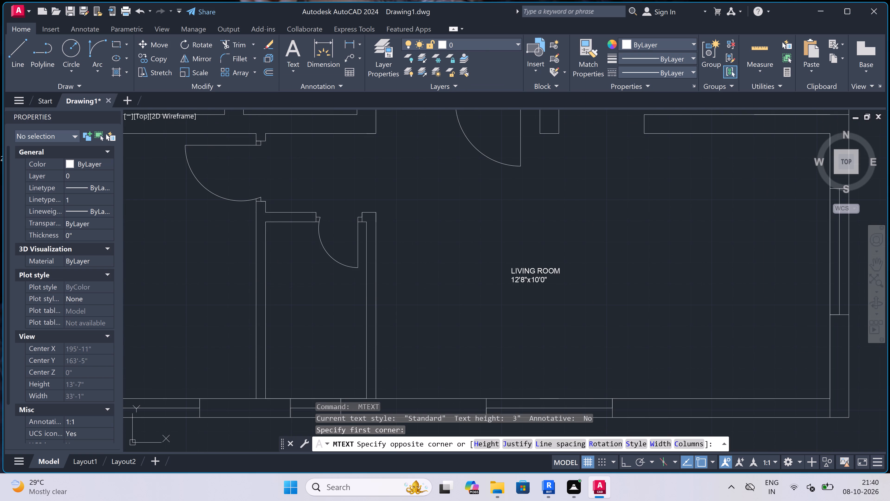
{"action": "scroll", "coordinate": [313, 292], "scroll_direction": "up", "scroll_amount": 2}
{"action": "scroll", "coordinate": [306, 312], "scroll_direction": "down", "scroll_amount": 2}
{"action": "scroll", "coordinate": [274, 312], "scroll_direction": "up", "scroll_amount": 1}
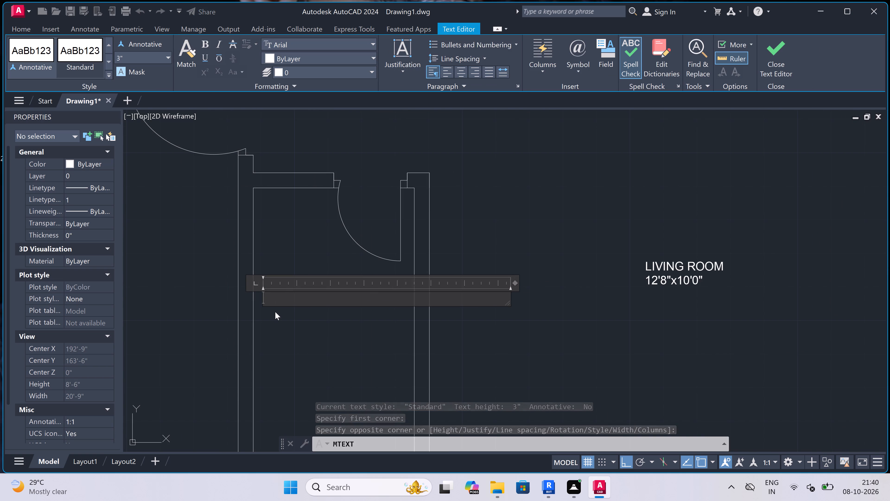
{"action": "key", "text": "t"}
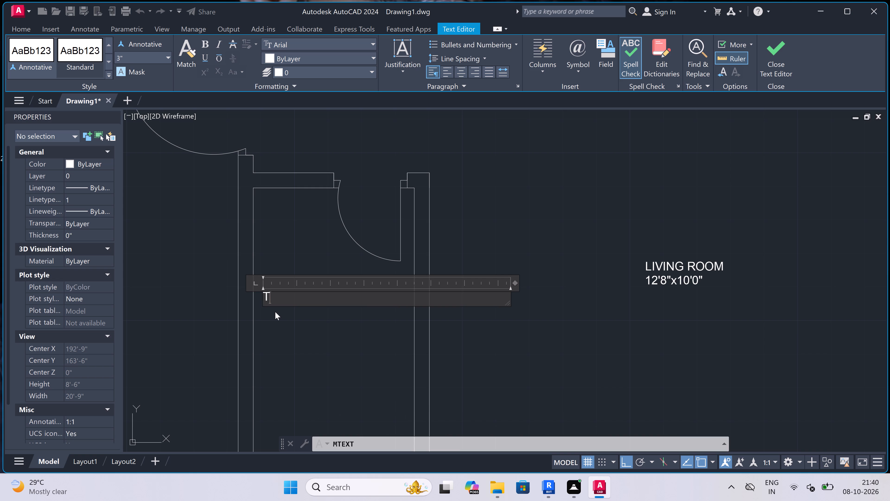
{"action": "type", "text": "OILET"}
{"action": "key", "text": "Return"}
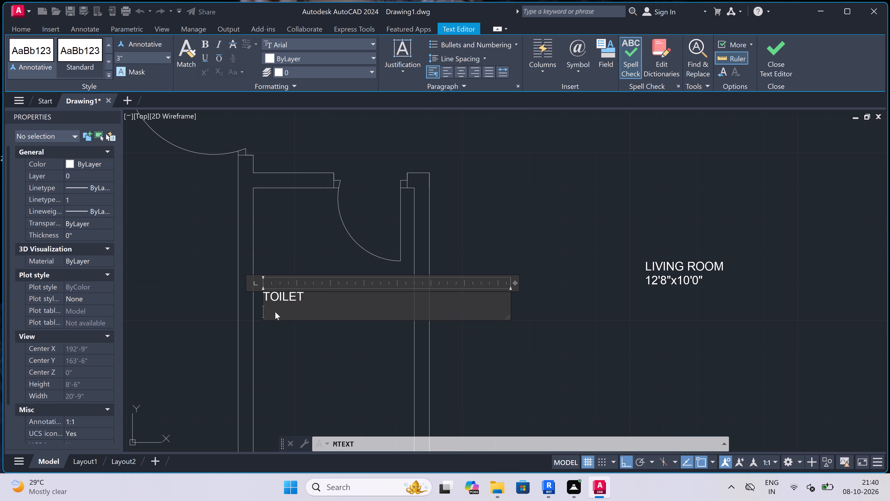
{"action": "type", "text": "4'0"}
{"action": "type", "text": "\"x7'0\""}
{"action": "left_click", "coordinate": [322, 331]}
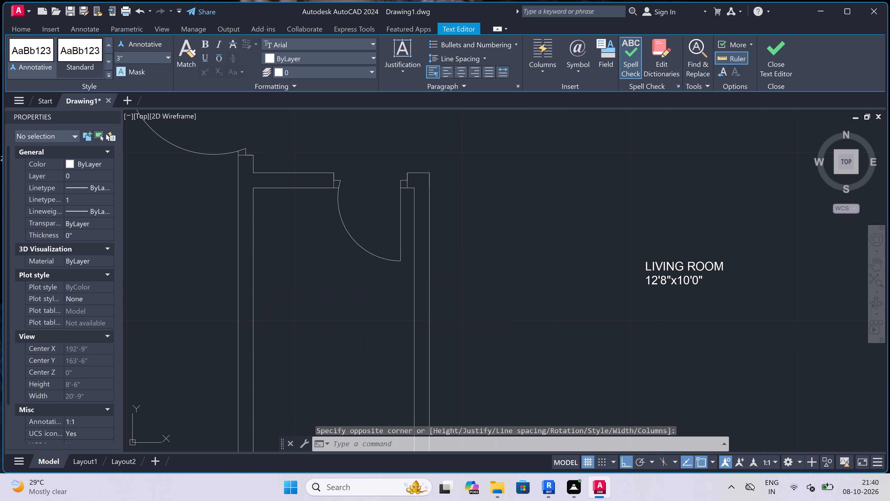
Move the lower TOILET label horizontally away from the left wall, closer to the middle of the small room.
{"action": "left_click", "coordinate": [291, 300]}
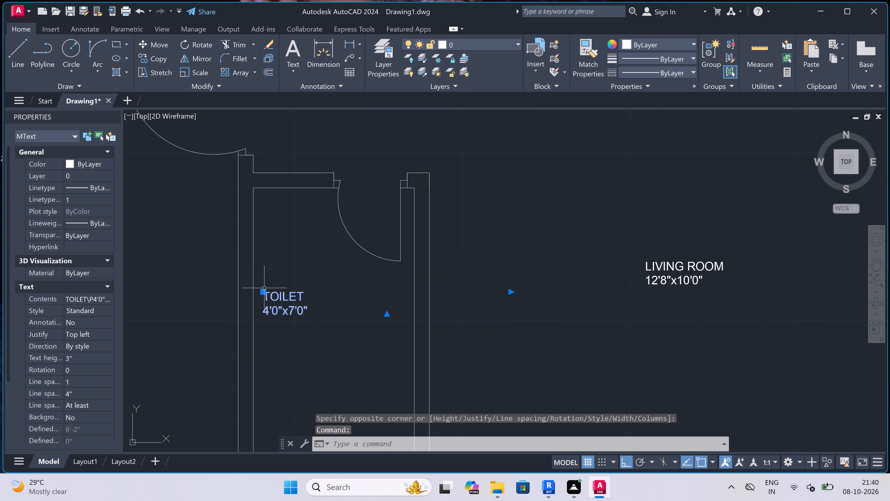
{"action": "left_click", "coordinate": [262, 290]}
{"action": "left_click", "coordinate": [296, 290]}
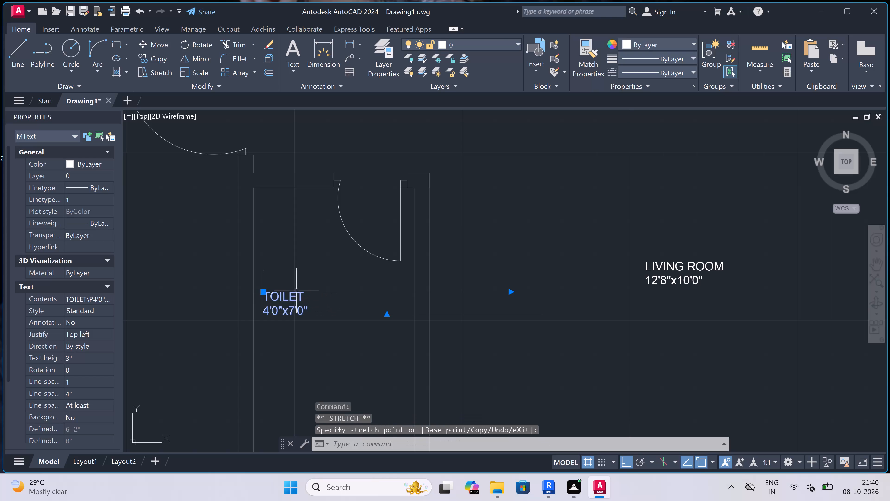
{"action": "left_click", "coordinate": [262, 291]}
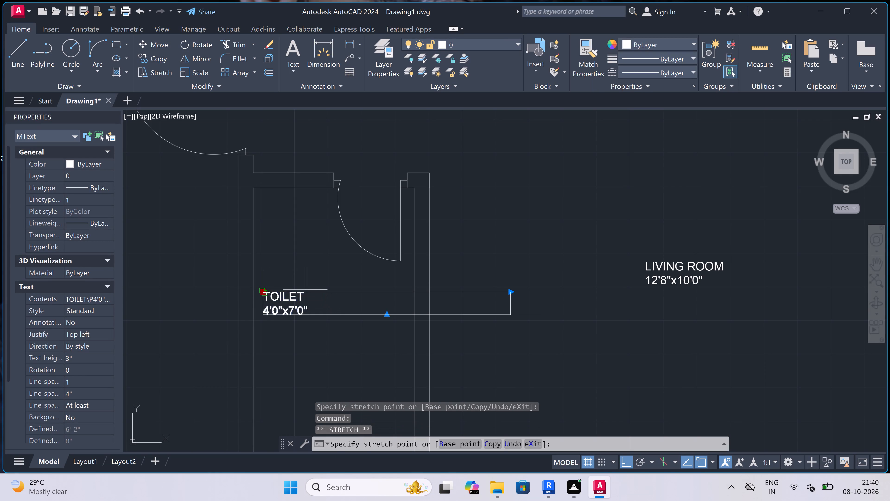
{"action": "scroll", "coordinate": [305, 290], "scroll_direction": "up", "scroll_amount": 3}
{"action": "left_click", "coordinate": [305, 290]}
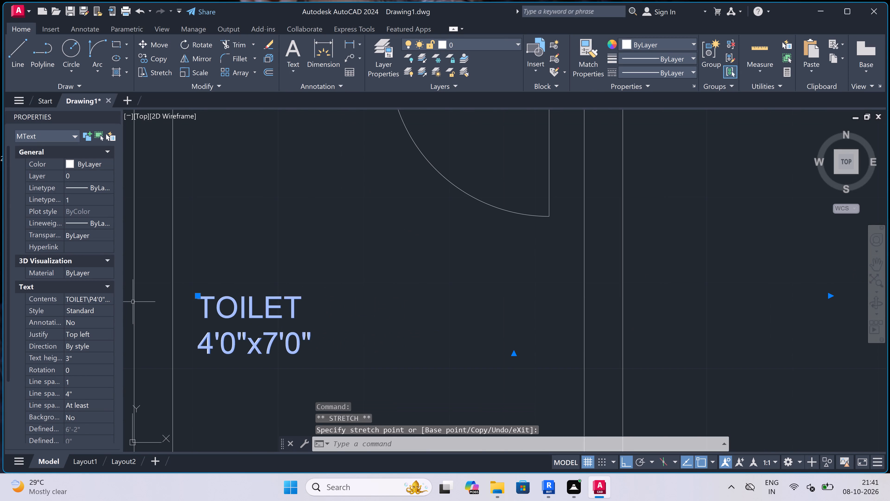
{"action": "left_click", "coordinate": [197, 293]}
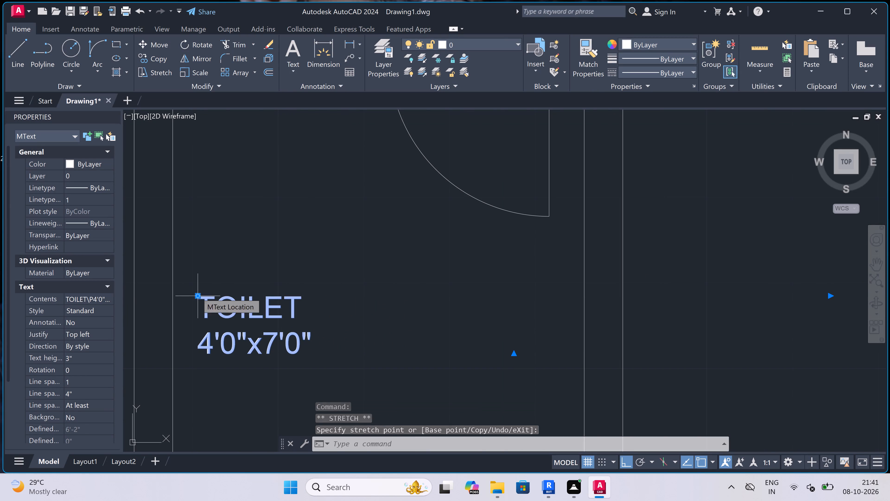
{"action": "scroll", "coordinate": [279, 296], "scroll_direction": "up", "scroll_amount": 2}
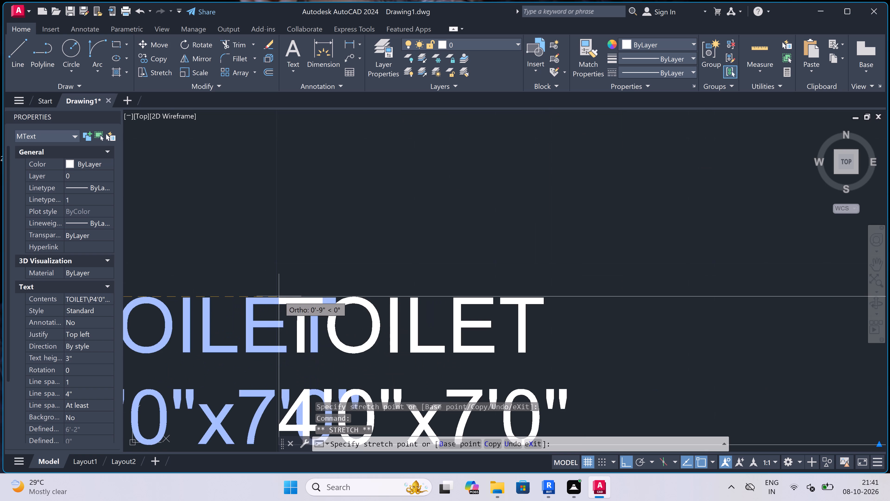
{"action": "left_click", "coordinate": [331, 298]}
{"action": "key", "text": "Escape"}
{"action": "key", "text": "Escape"}
Add a multiline text label in the original plan's lower-left room, reading BEDROOM with 9'6"x10'6" on the second line.
{"action": "scroll", "coordinate": [331, 297], "scroll_direction": "down", "scroll_amount": 2}
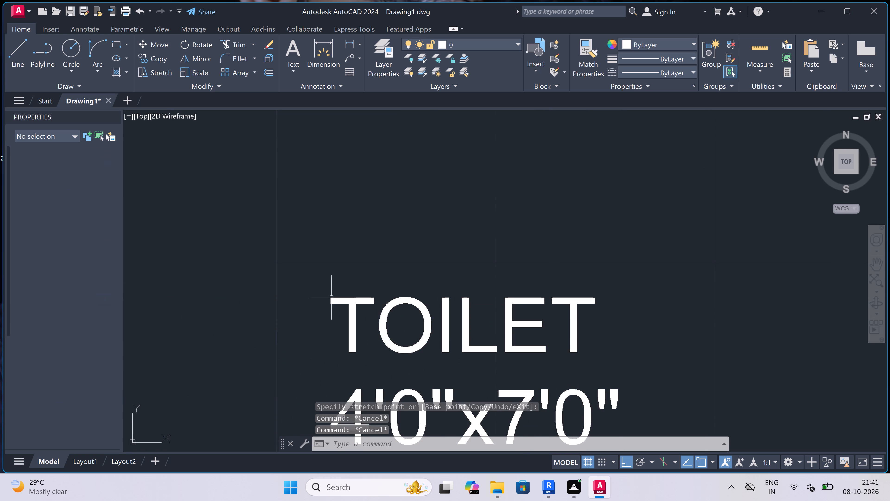
{"action": "scroll", "coordinate": [331, 297], "scroll_direction": "down", "scroll_amount": 10}
{"action": "scroll", "coordinate": [305, 277], "scroll_direction": "up", "scroll_amount": 1}
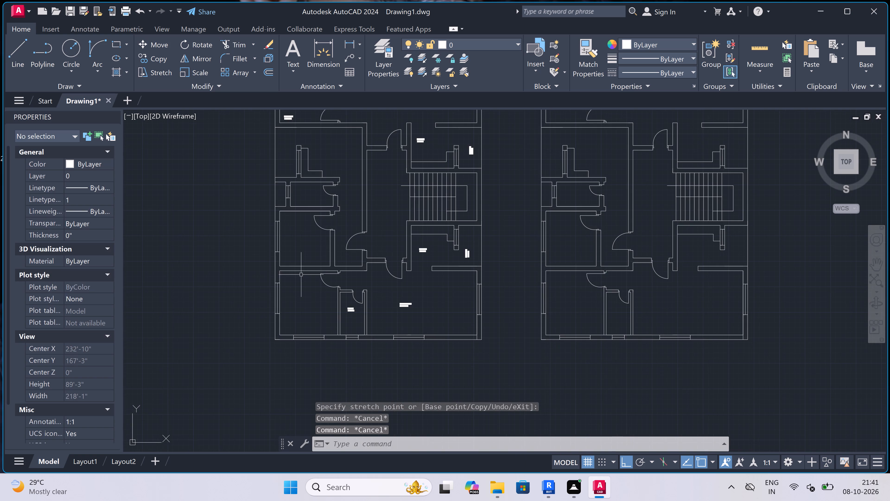
{"action": "scroll", "coordinate": [292, 267], "scroll_direction": "up", "scroll_amount": 2}
{"action": "type", "text": "mt"}
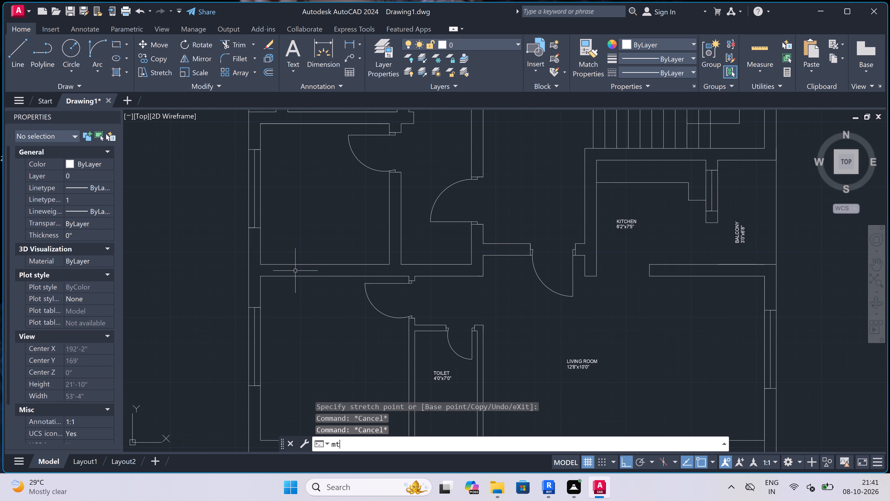
{"action": "key", "text": "space"}
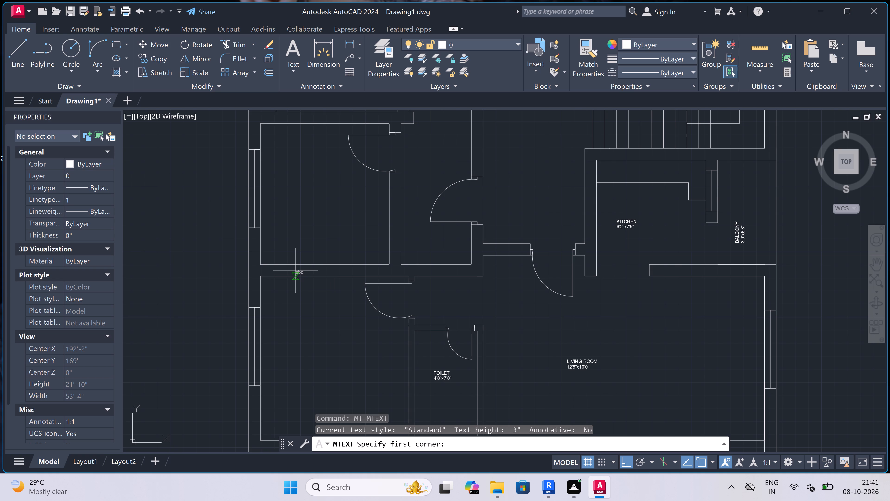
{"action": "scroll", "coordinate": [299, 278], "scroll_direction": "up", "scroll_amount": 1}
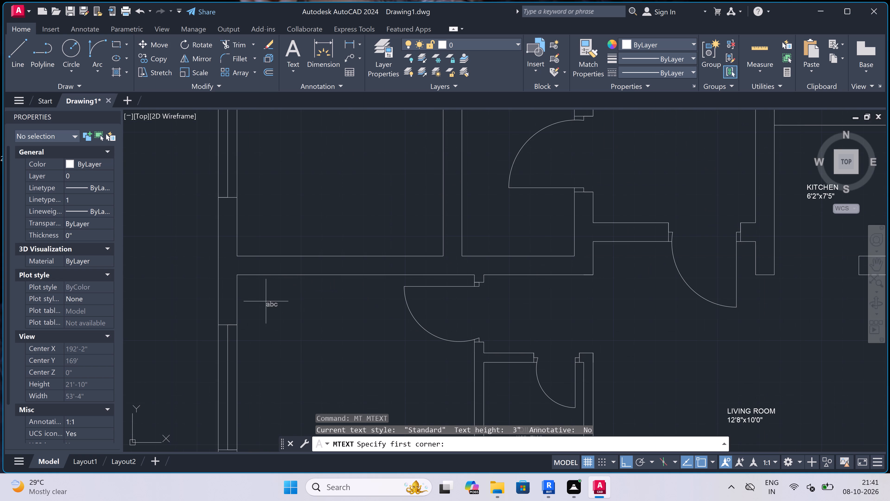
{"action": "left_click", "coordinate": [263, 302]}
{"action": "left_click_drag", "start_coordinate": [720, 325], "coordinate": [722, 327]}
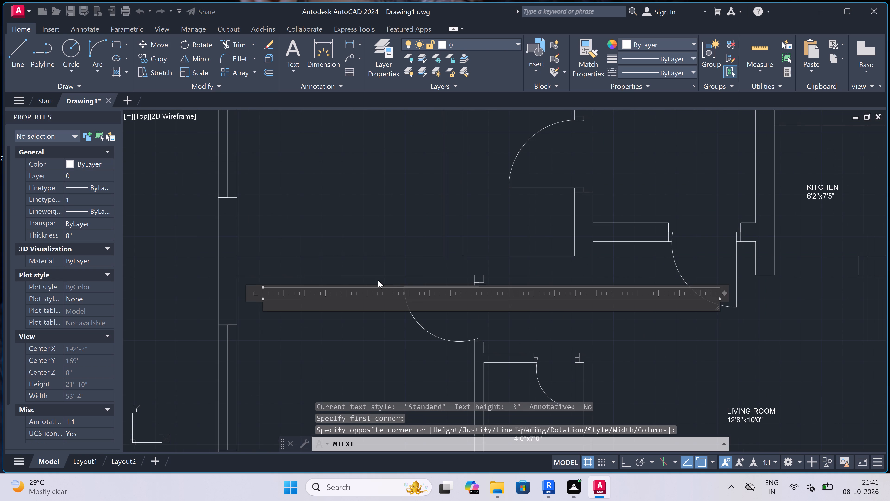
{"action": "scroll", "coordinate": [289, 306], "scroll_direction": "up", "scroll_amount": 2}
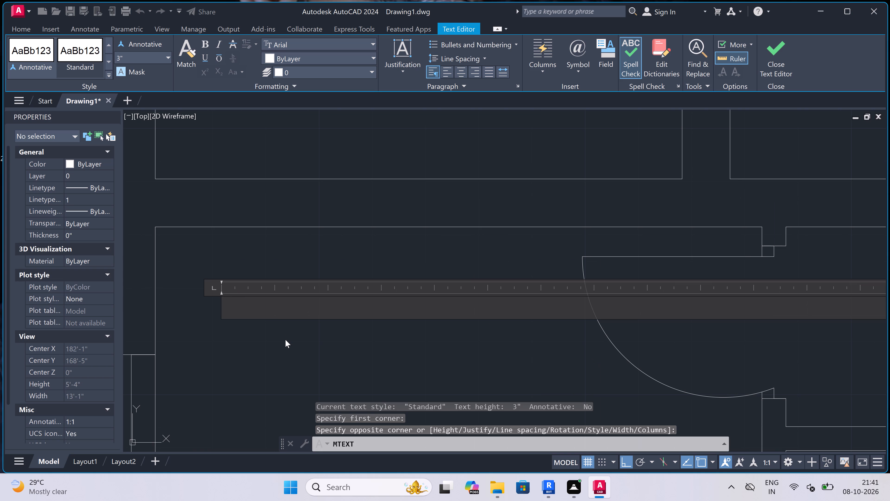
{"action": "type", "text": "BED"}
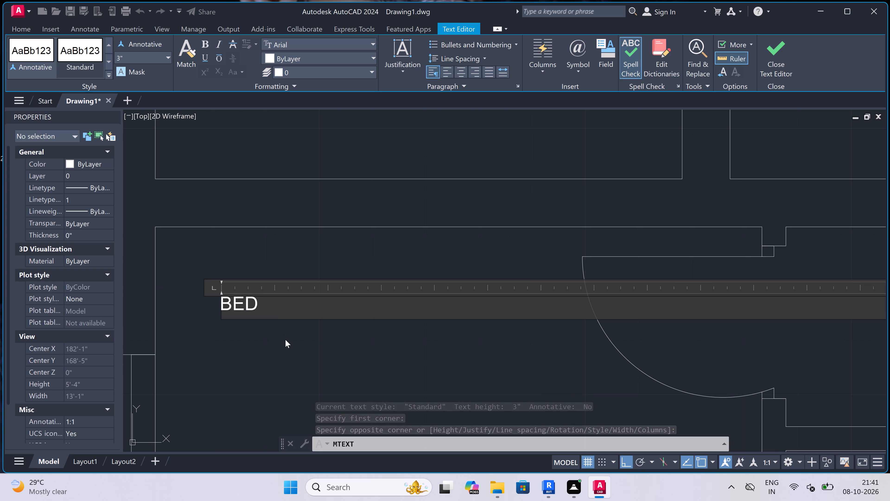
{"action": "key", "text": "r"}
{"action": "type", "text": "OOM"}
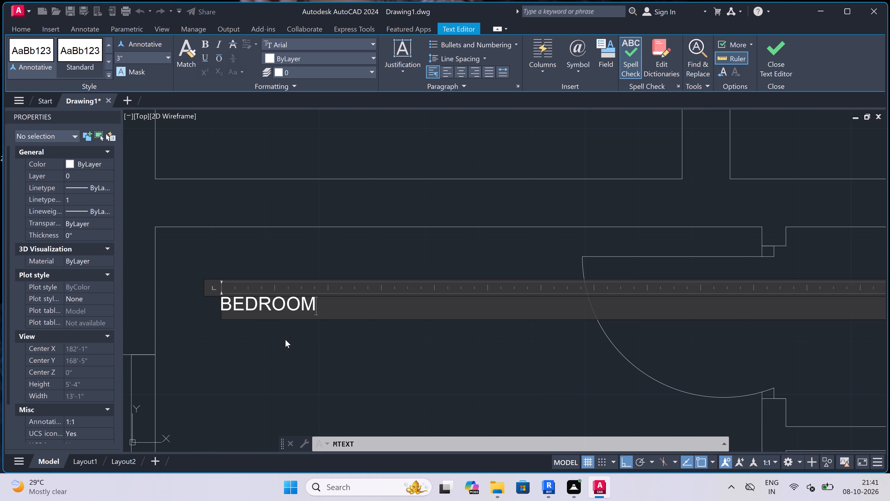
{"action": "key", "text": "Return"}
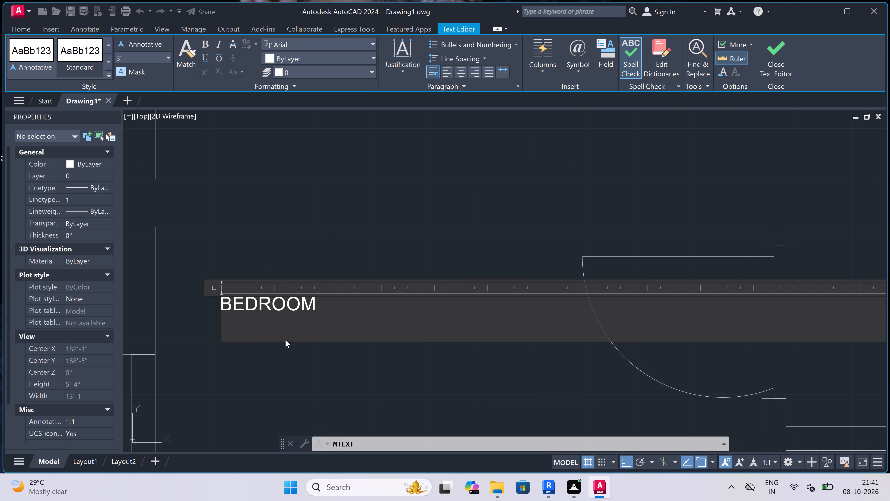
{"action": "type", "text": "10'"}
{"action": "key", "text": "BackSpace"}
{"action": "key", "text": "BackSpace"}
{"action": "key", "text": "BackSpace"}
{"action": "type", "text": "9'"}
{"action": "key", "text": "6"}
{"action": "type", "text": "\"x"}
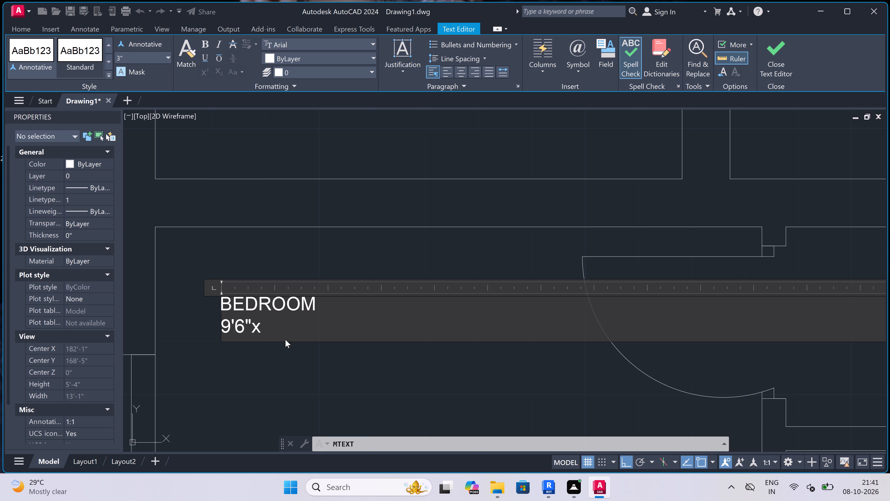
{"action": "type", "text": "10'6"}
{"action": "key", "text": "shift+quotedbl"}
{"action": "left_click", "coordinate": [248, 388]}
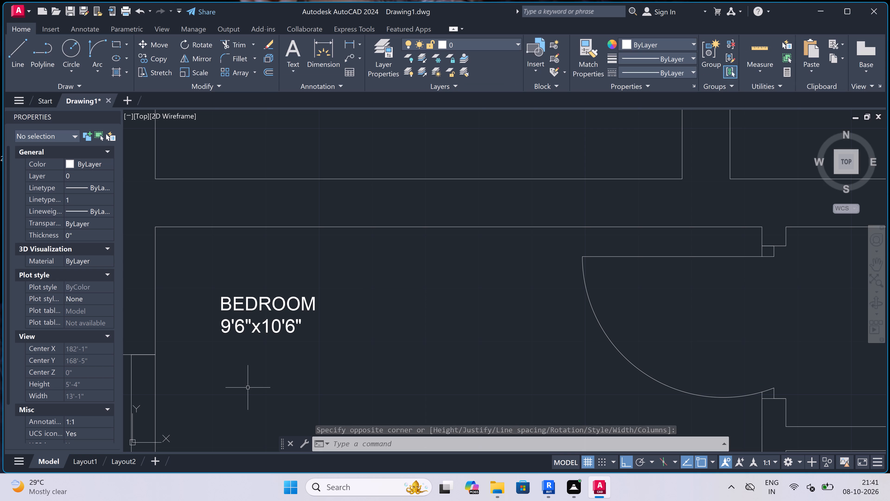
Add a multiline text label in the original plan's room directly above the lower-left bedroom, reading BEDROOM with 9'0"x9'0" on the second line.
{"action": "scroll", "coordinate": [248, 388], "scroll_direction": "down", "scroll_amount": 4}
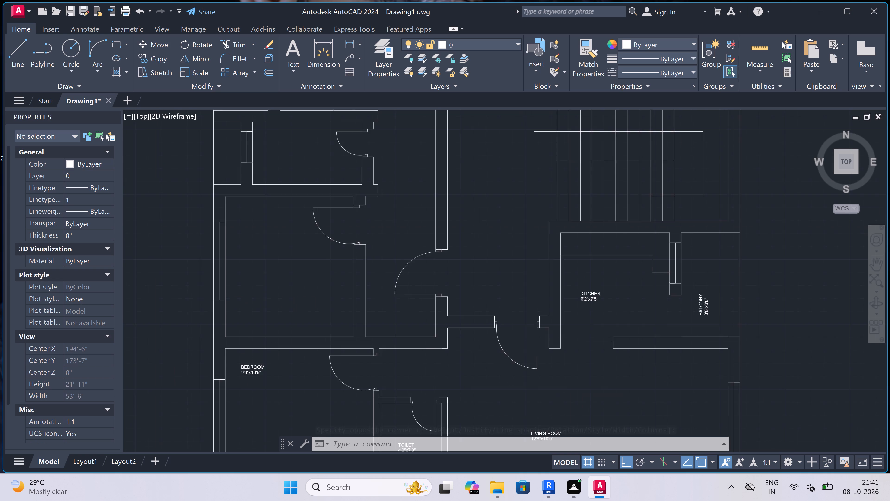
{"action": "scroll", "coordinate": [272, 322], "scroll_direction": "down", "scroll_amount": 1}
{"action": "scroll", "coordinate": [270, 322], "scroll_direction": "up", "scroll_amount": 3}
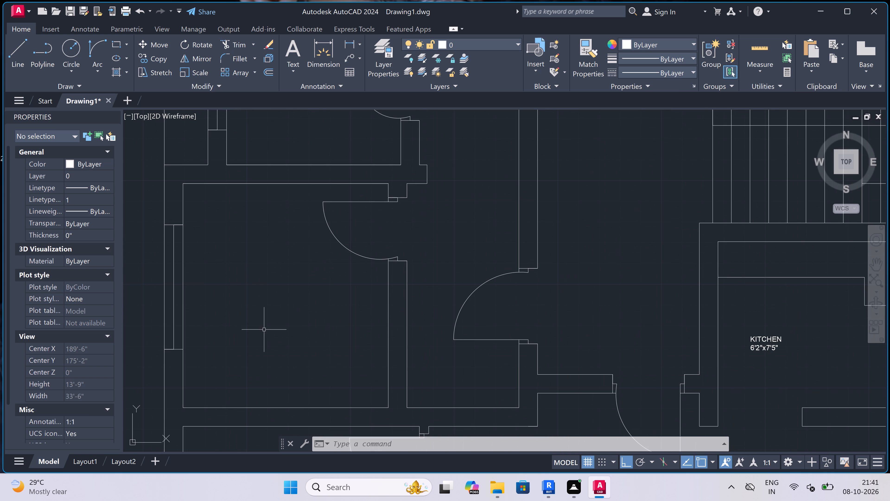
{"action": "key", "text": "space"}
{"action": "scroll", "coordinate": [237, 292], "scroll_direction": "down", "scroll_amount": 1}
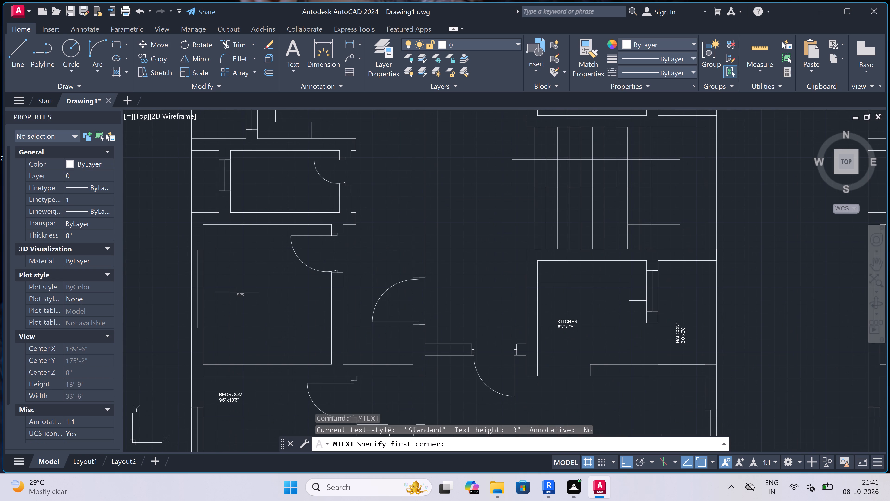
{"action": "scroll", "coordinate": [237, 293], "scroll_direction": "down", "scroll_amount": 1}
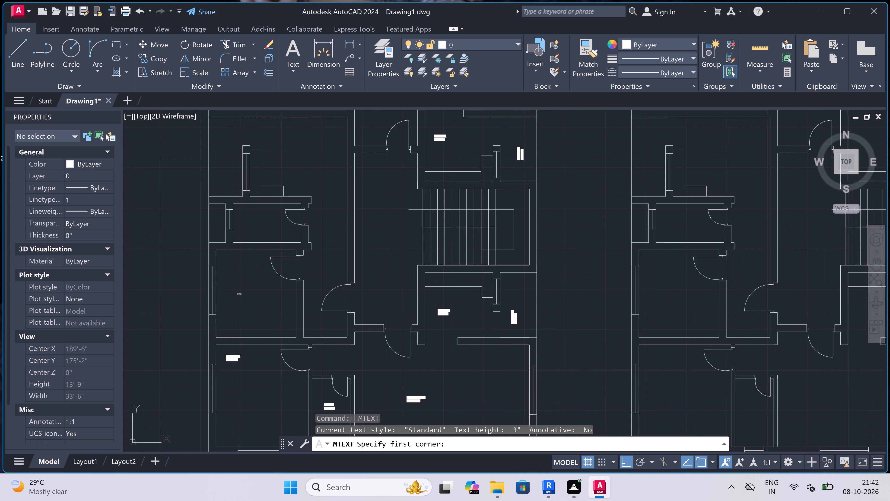
{"action": "scroll", "coordinate": [237, 293], "scroll_direction": "down", "scroll_amount": 2}
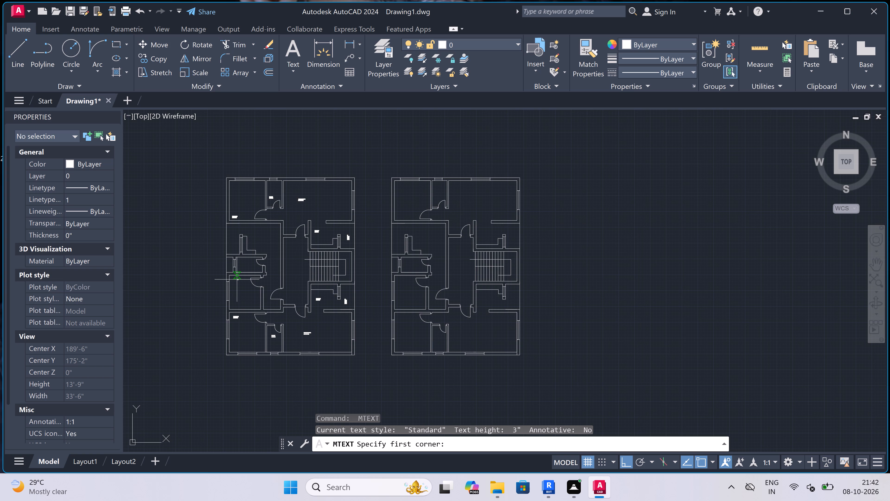
{"action": "scroll", "coordinate": [237, 279], "scroll_direction": "up", "scroll_amount": 2}
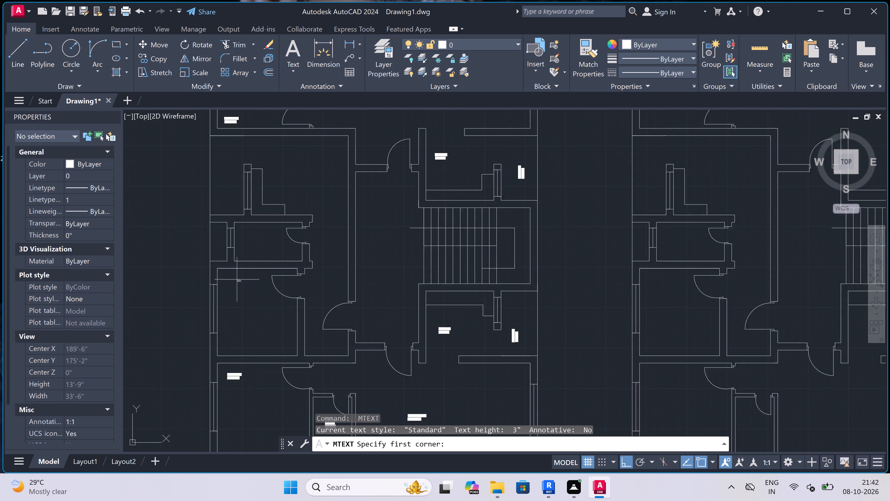
{"action": "scroll", "coordinate": [237, 279], "scroll_direction": "up", "scroll_amount": 3}
{"action": "left_click", "coordinate": [226, 274]}
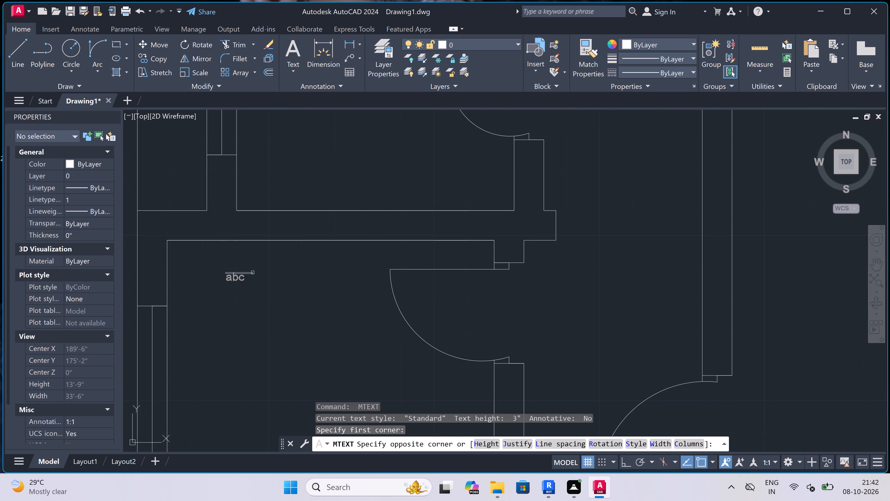
{"action": "left_click", "coordinate": [672, 271]}
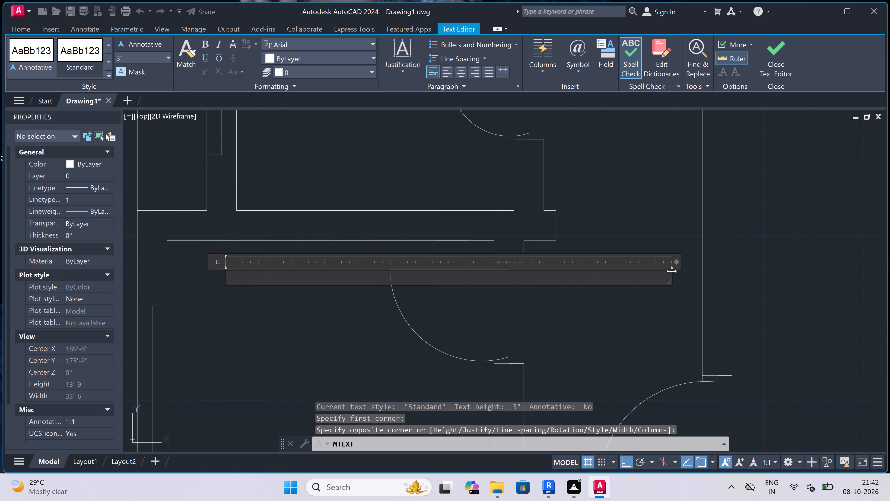
{"action": "type", "text": "BEDROOM"}
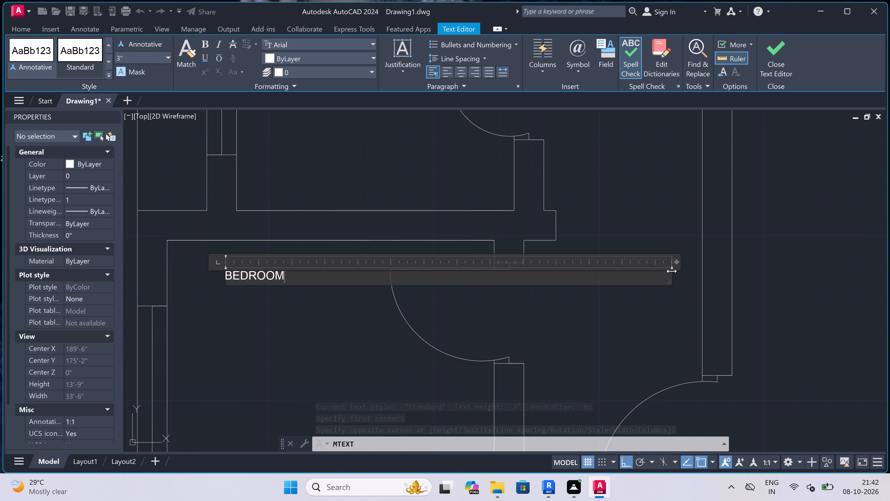
{"action": "key", "text": "Return"}
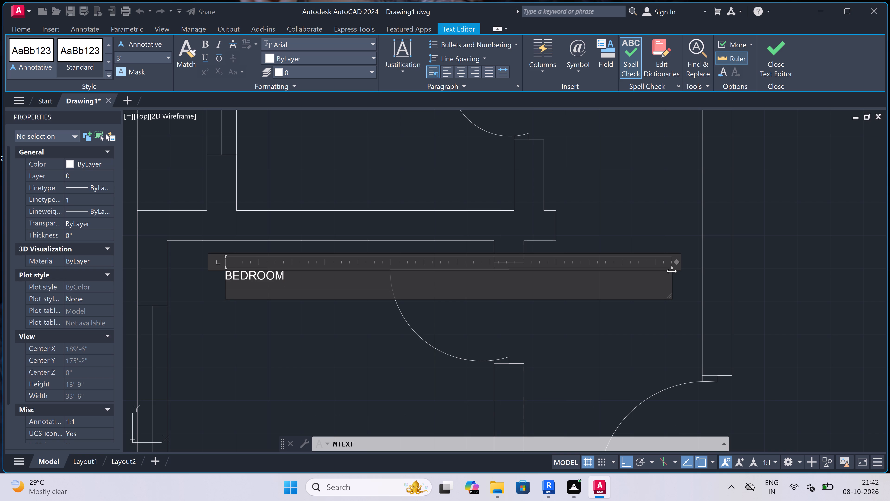
{"action": "type", "text": "9'0"}
{"action": "key", "text": "shift+quotedbl"}
{"action": "type", "text": "x9'0\""}
{"action": "left_click", "coordinate": [265, 312]}
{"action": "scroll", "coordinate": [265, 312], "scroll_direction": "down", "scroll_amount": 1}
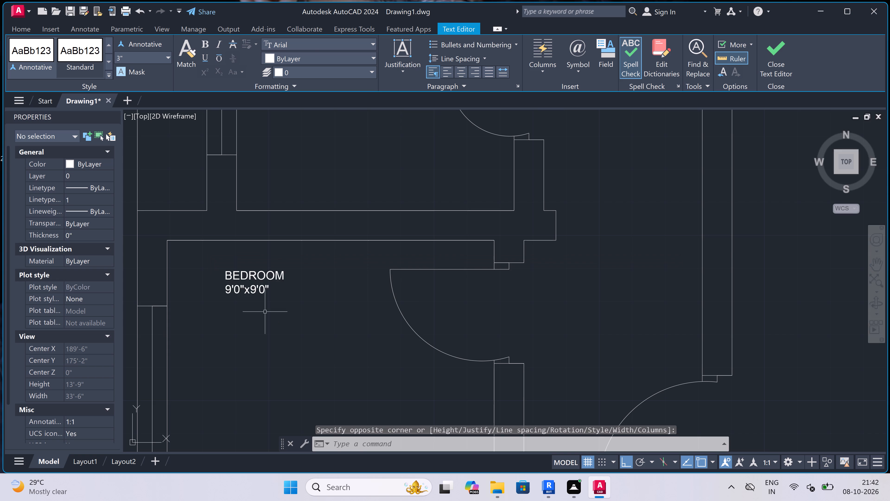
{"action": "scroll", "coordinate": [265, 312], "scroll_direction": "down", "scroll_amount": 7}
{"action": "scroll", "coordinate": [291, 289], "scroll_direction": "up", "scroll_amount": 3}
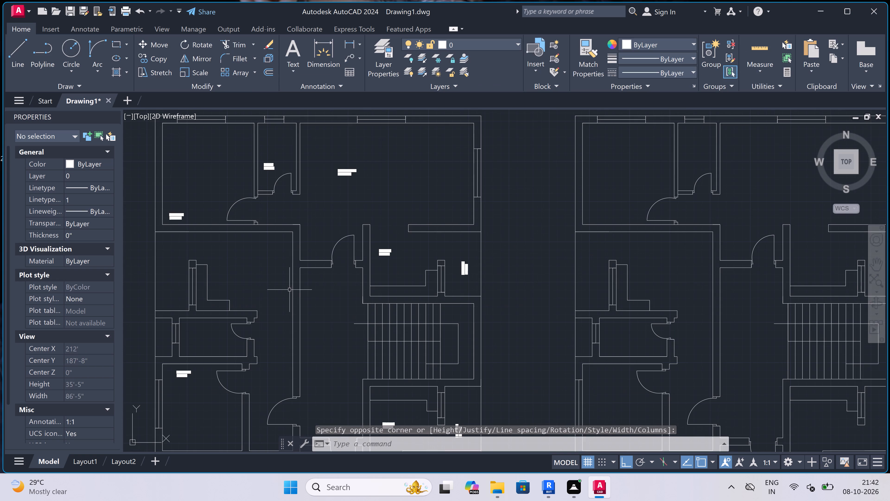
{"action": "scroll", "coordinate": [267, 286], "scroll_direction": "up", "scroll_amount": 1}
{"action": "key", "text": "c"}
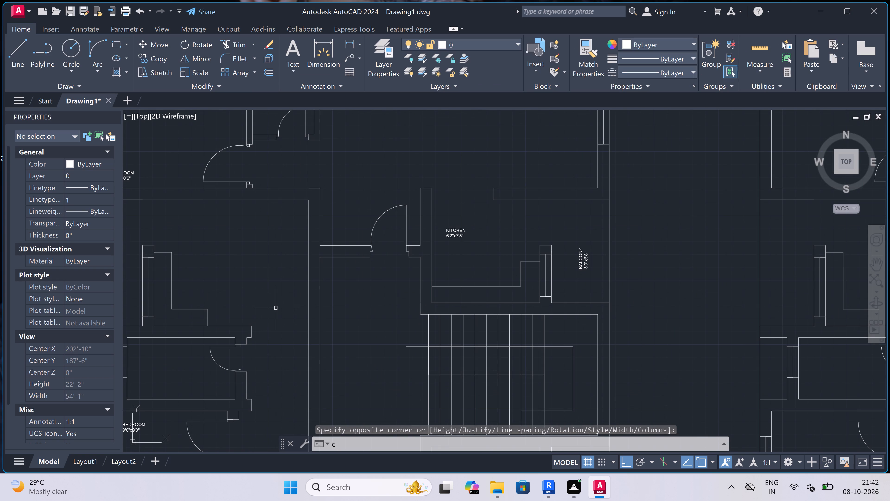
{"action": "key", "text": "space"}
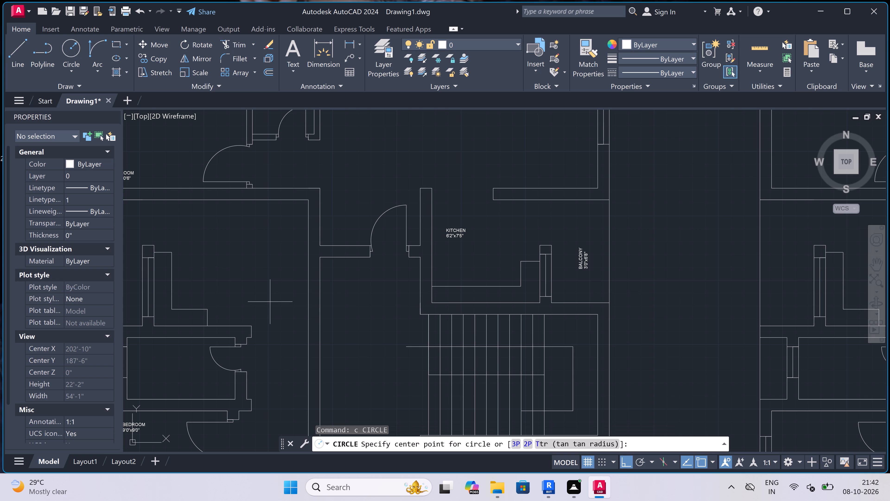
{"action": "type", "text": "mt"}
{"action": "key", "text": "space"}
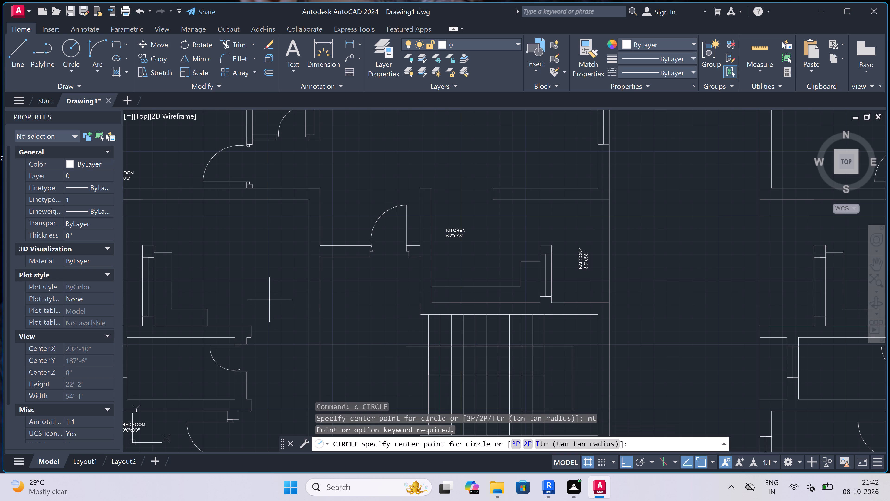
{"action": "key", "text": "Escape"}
Add a multiline text label in the narrow space below the original plan's upper-left bedroom, reading BALCONY with 3'6"x8'2" on the second line.
{"action": "type", "text": "mt"}
{"action": "key", "text": "space"}
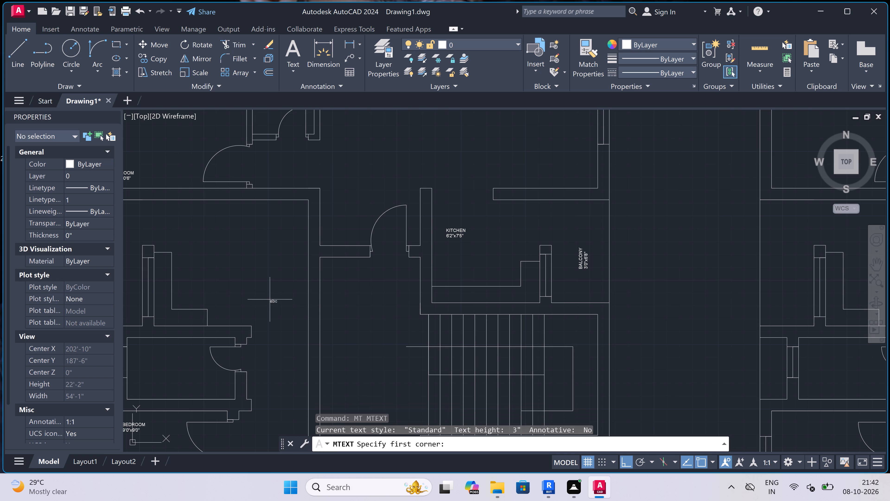
{"action": "scroll", "coordinate": [270, 299], "scroll_direction": "down", "scroll_amount": 2}
{"action": "scroll", "coordinate": [164, 267], "scroll_direction": "up", "scroll_amount": 1}
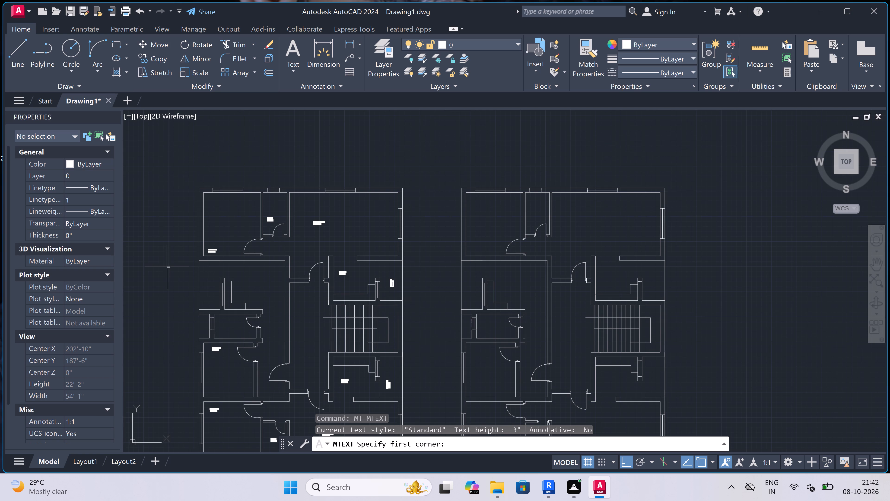
{"action": "scroll", "coordinate": [164, 267], "scroll_direction": "up", "scroll_amount": 1}
{"action": "scroll", "coordinate": [291, 329], "scroll_direction": "up", "scroll_amount": 1}
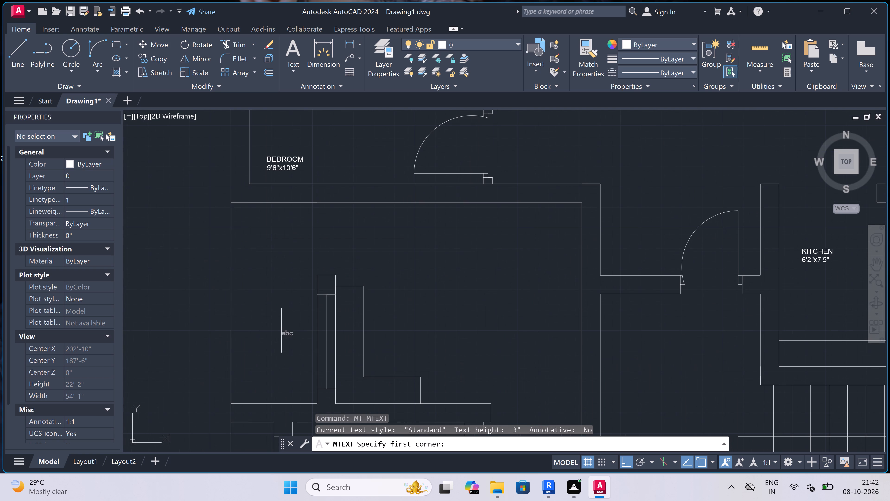
{"action": "left_click_drag", "start_coordinate": [261, 337], "coordinate": [267, 339]}
{"action": "left_click", "coordinate": [503, 338]}
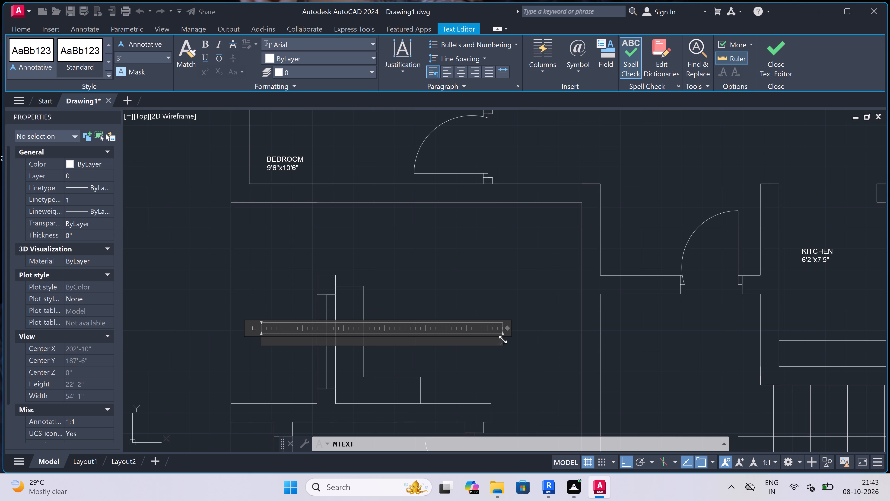
{"action": "type", "text": "BALCONY"}
{"action": "key", "text": "Return"}
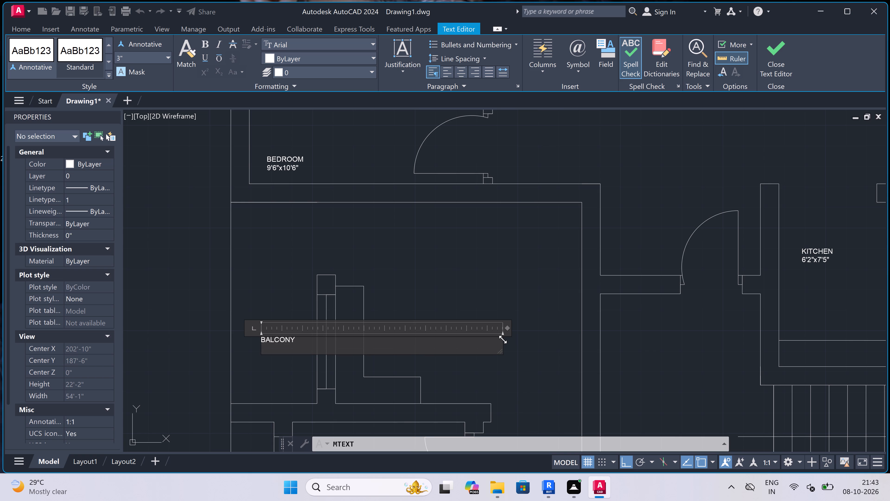
{"action": "type", "text": "3'"}
{"action": "key", "text": "6"}
{"action": "key", "text": "shift+quotedbl"}
{"action": "key", "text": "x"}
{"action": "type", "text": "8'3"}
{"action": "key", "text": "BackSpace"}
{"action": "type", "text": "2\""}
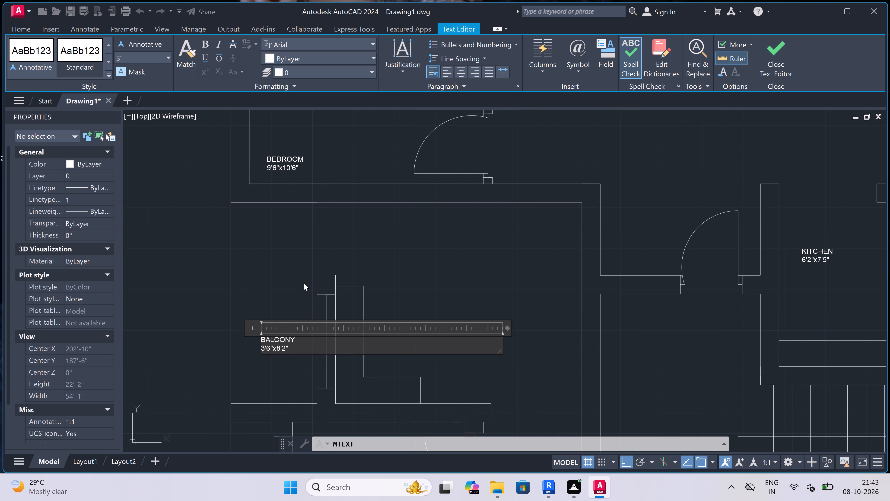
{"action": "left_click", "coordinate": [304, 283]}
Rotate the new BALCONY label on the original plan's left side by 90 degrees so it reads vertically.
{"action": "left_click", "coordinate": [273, 346]}
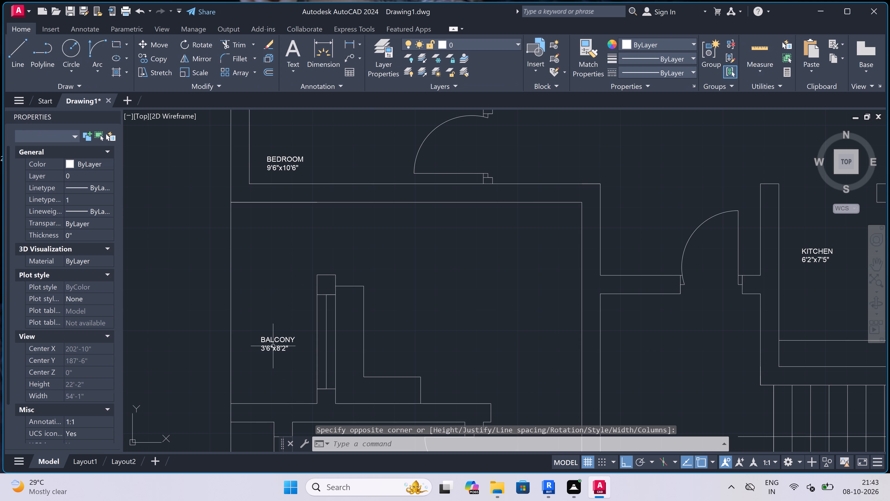
{"action": "left_click", "coordinate": [198, 41]}
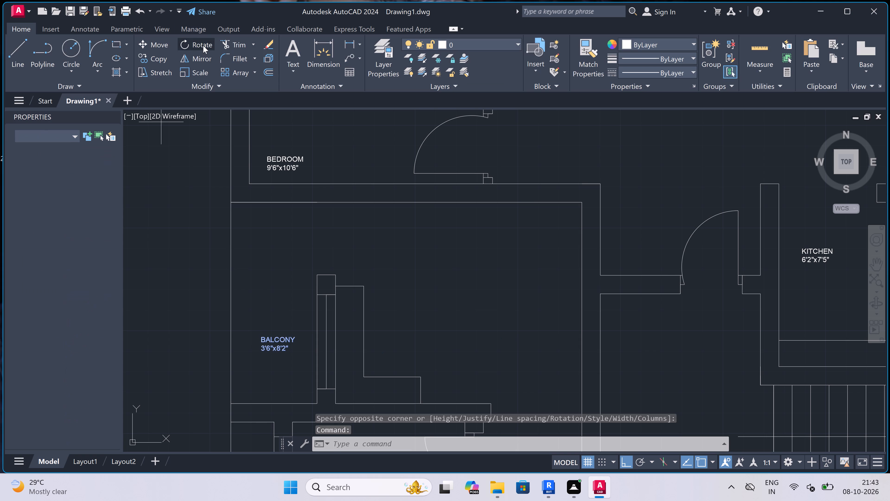
{"action": "left_click", "coordinate": [275, 346]}
{"action": "left_click", "coordinate": [268, 295]}
{"action": "scroll", "coordinate": [267, 295], "scroll_direction": "down", "scroll_amount": 3}
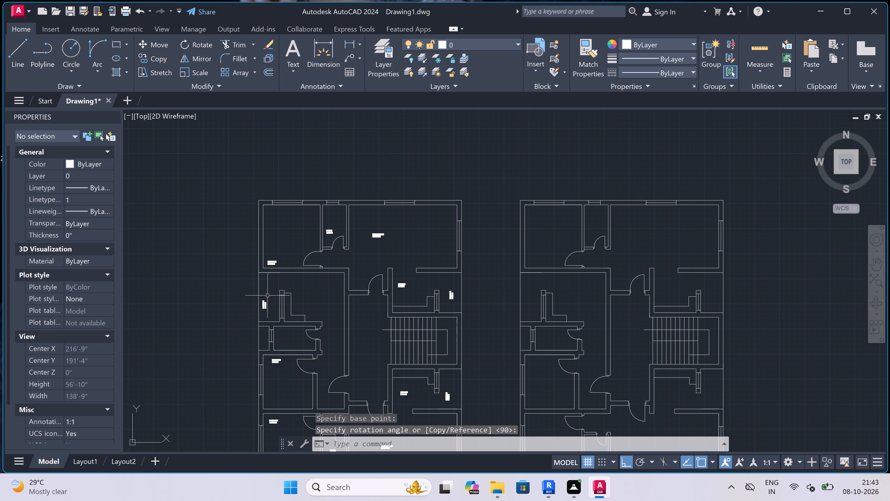
{"action": "key", "text": "Escape"}
Add a multiline text label in the original plan's space beside the vertical BALCONY label, reading KITCHEN with 10'4"x8'2" on the second line.
{"action": "scroll", "coordinate": [300, 300], "scroll_direction": "up", "scroll_amount": 3}
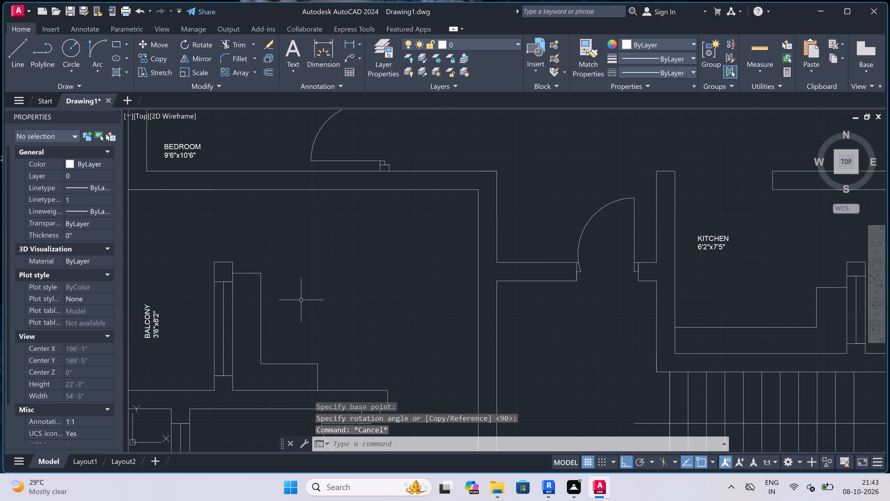
{"action": "key", "text": "m"}
{"action": "type", "text": "t"}
{"action": "key", "text": "space"}
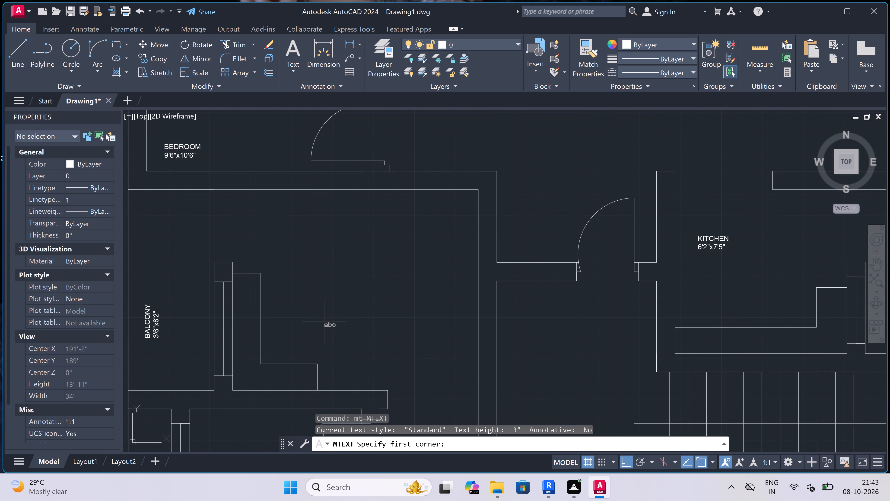
{"action": "scroll", "coordinate": [292, 311], "scroll_direction": "up", "scroll_amount": 1}
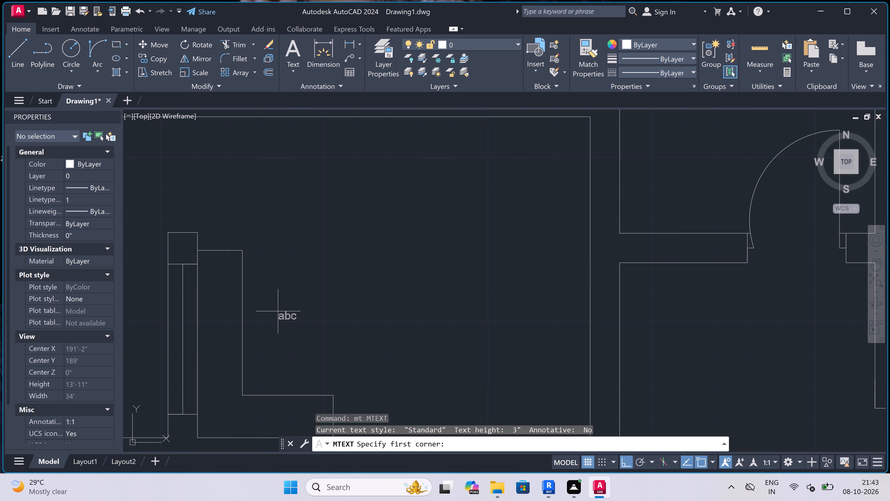
{"action": "left_click_drag", "start_coordinate": [267, 321], "coordinate": [271, 325]}
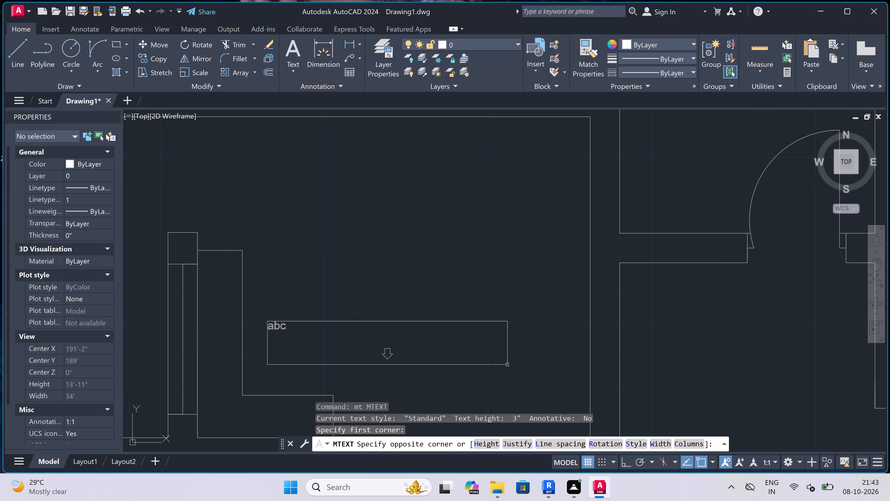
{"action": "left_click_drag", "start_coordinate": [561, 350], "coordinate": [557, 343]}
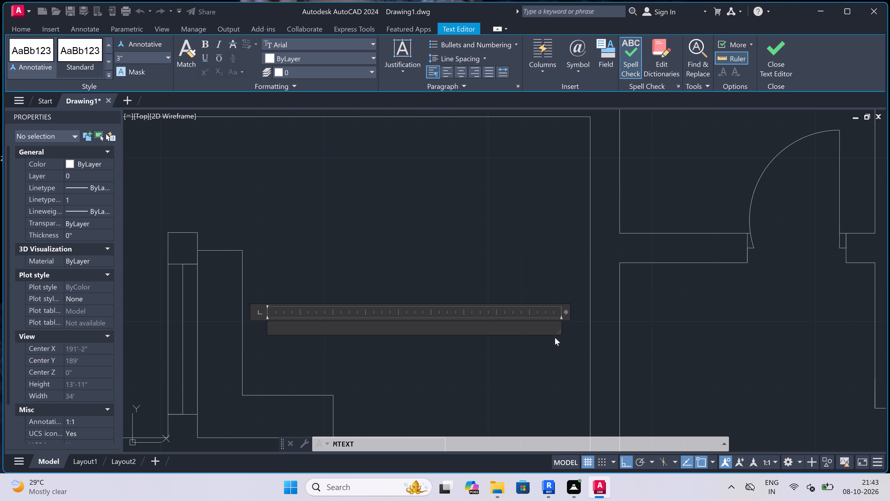
{"action": "type", "text": "KITCHE"}
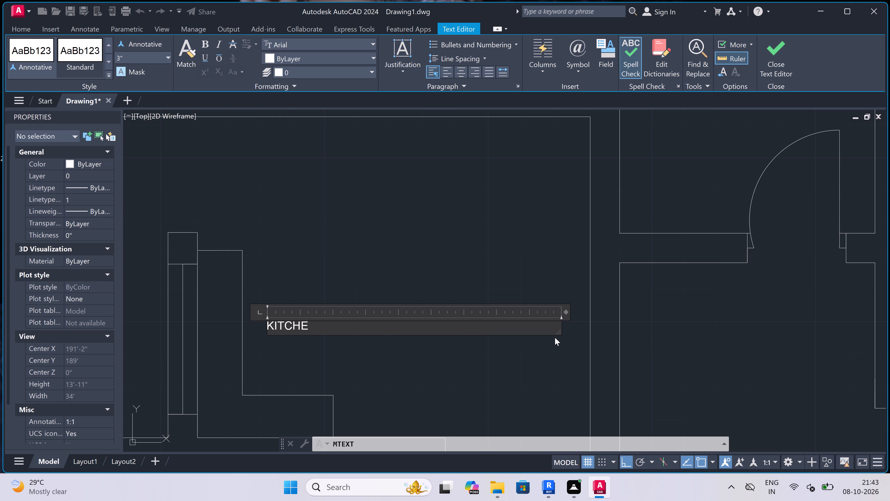
{"action": "key", "text": "n"}
{"action": "key", "text": "Return"}
{"action": "type", "text": "10'4"}
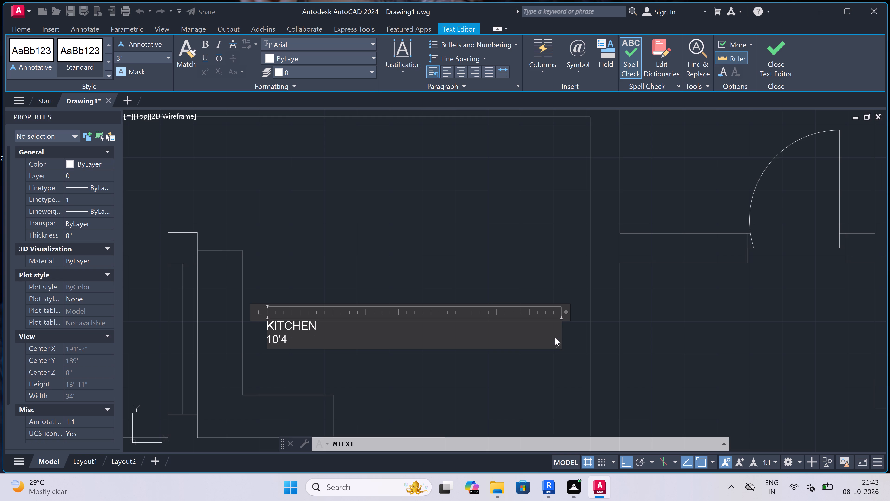
{"action": "key", "text": "shift+quotedbl"}
{"action": "key", "text": "x"}
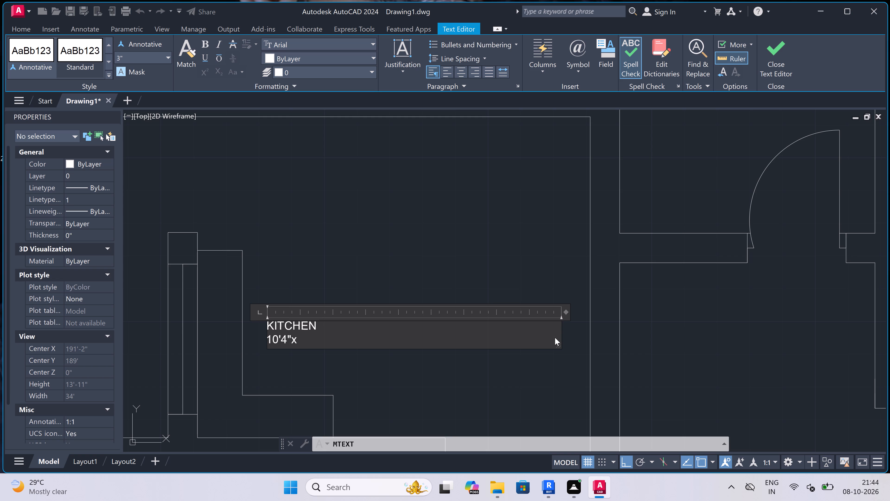
{"action": "key", "text": "8"}
{"action": "left_click", "coordinate": [555, 337]}
{"action": "key", "text": "apostrophe"}
{"action": "key", "text": "2"}
{"action": "key", "text": "shift+quotedbl"}
{"action": "left_click", "coordinate": [325, 248]}
{"action": "scroll", "coordinate": [325, 247], "scroll_direction": "down", "scroll_amount": 3}
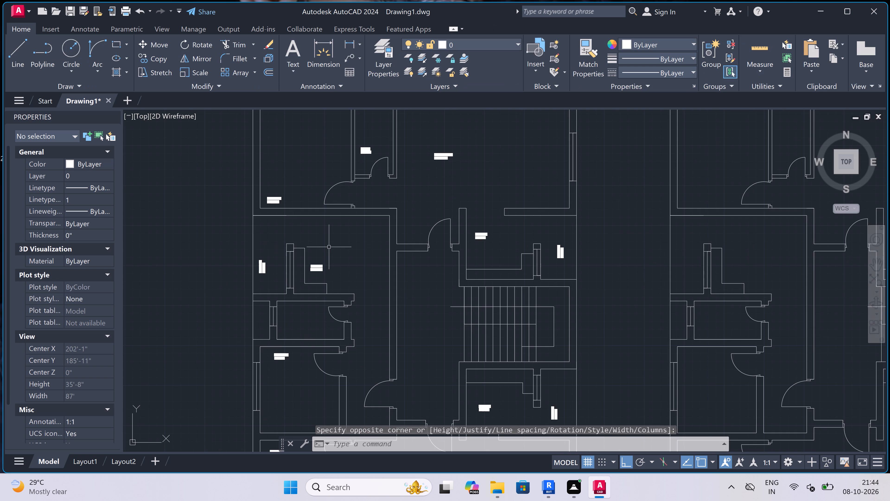
{"action": "scroll", "coordinate": [357, 243], "scroll_direction": "up", "scroll_amount": 2}
{"action": "scroll", "coordinate": [358, 244], "scroll_direction": "down", "scroll_amount": 3}
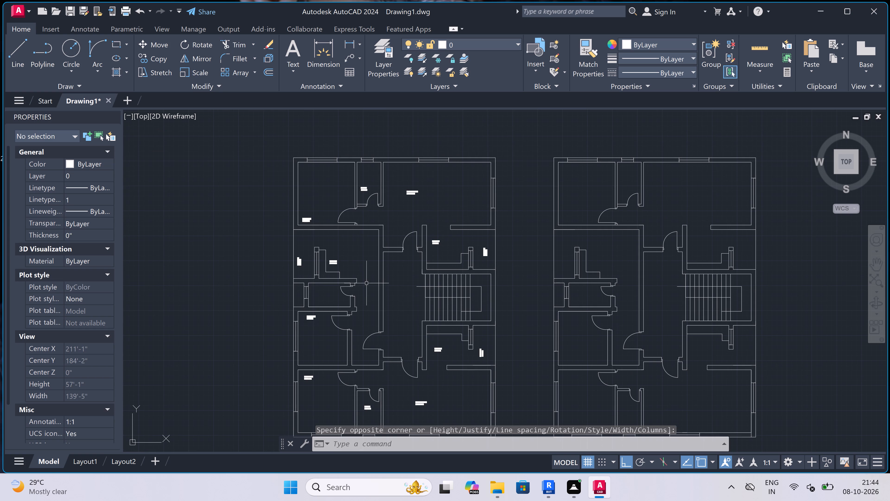
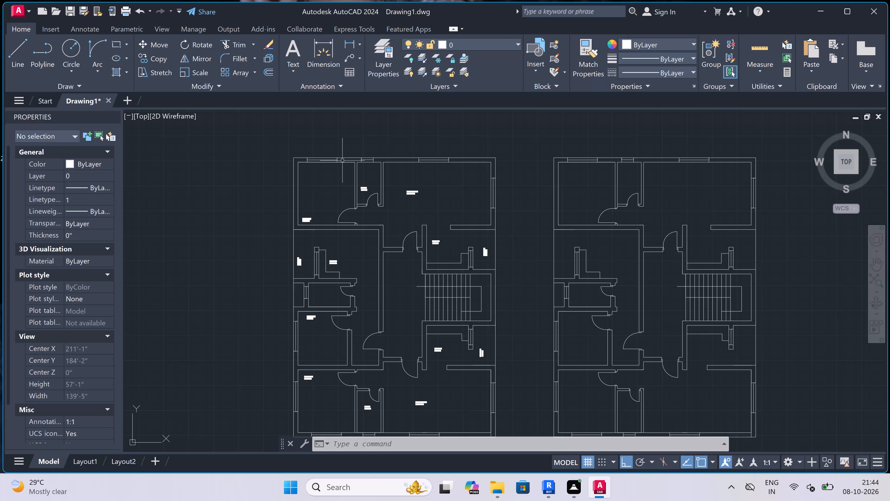
Add a multiline text title reading GROUND FLOOR PLAN in the empty space below the original plan.
{"action": "scroll", "coordinate": [249, 242], "scroll_direction": "down", "scroll_amount": 3}
{"action": "scroll", "coordinate": [319, 236], "scroll_direction": "up", "scroll_amount": 3}
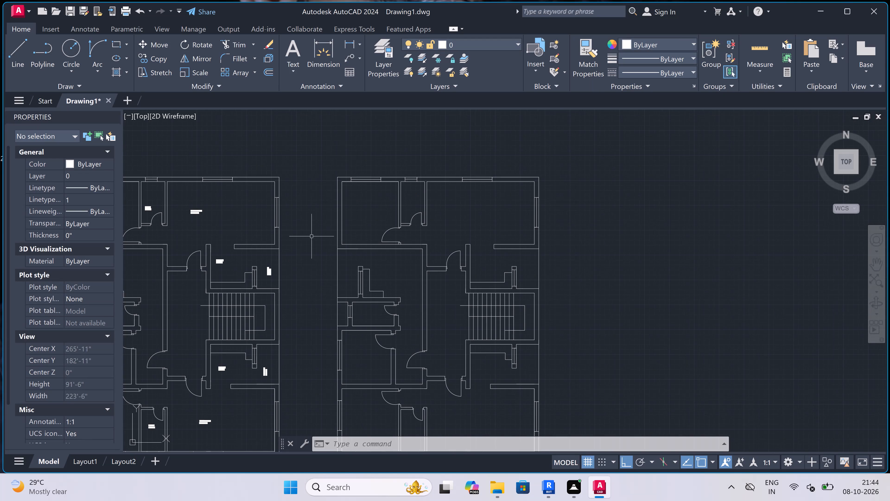
{"action": "scroll", "coordinate": [214, 238], "scroll_direction": "down", "scroll_amount": 3}
{"action": "scroll", "coordinate": [178, 235], "scroll_direction": "up", "scroll_amount": 3}
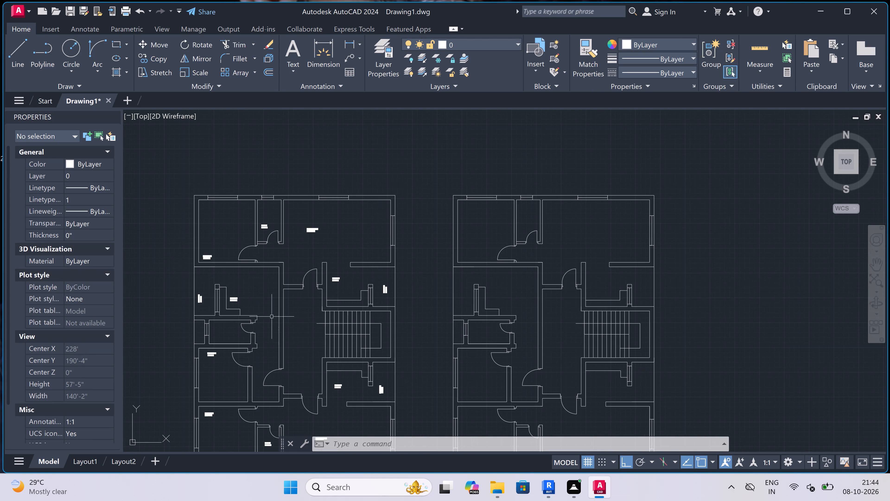
{"action": "scroll", "coordinate": [277, 324], "scroll_direction": "up", "scroll_amount": 1}
{"action": "type", "text": "mt"}
{"action": "key", "text": "space"}
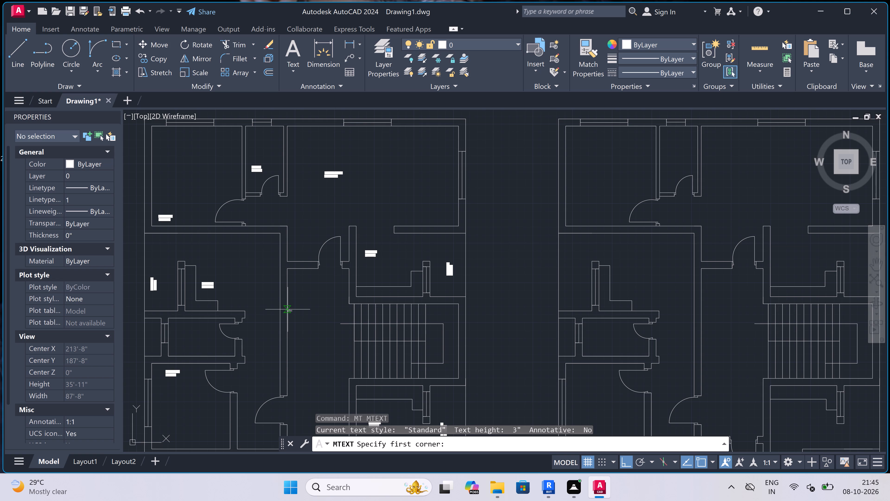
{"action": "scroll", "coordinate": [320, 315], "scroll_direction": "up", "scroll_amount": 1}
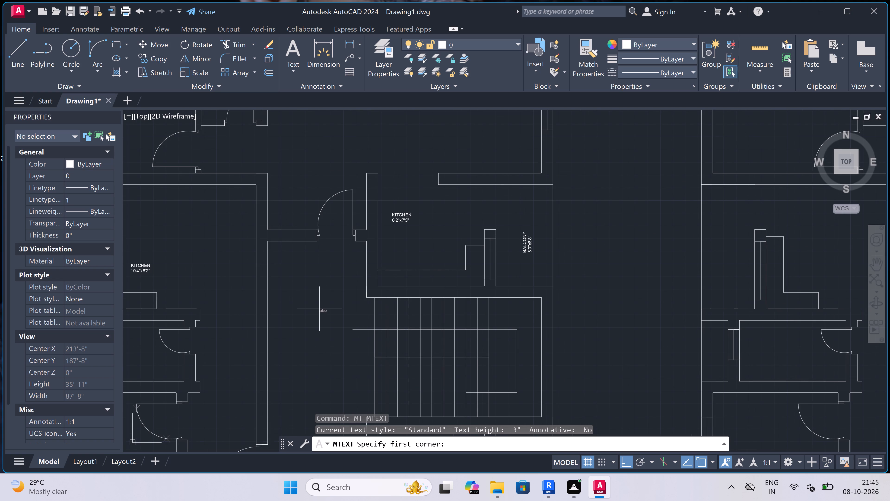
{"action": "scroll", "coordinate": [321, 307], "scroll_direction": "down", "scroll_amount": 3}
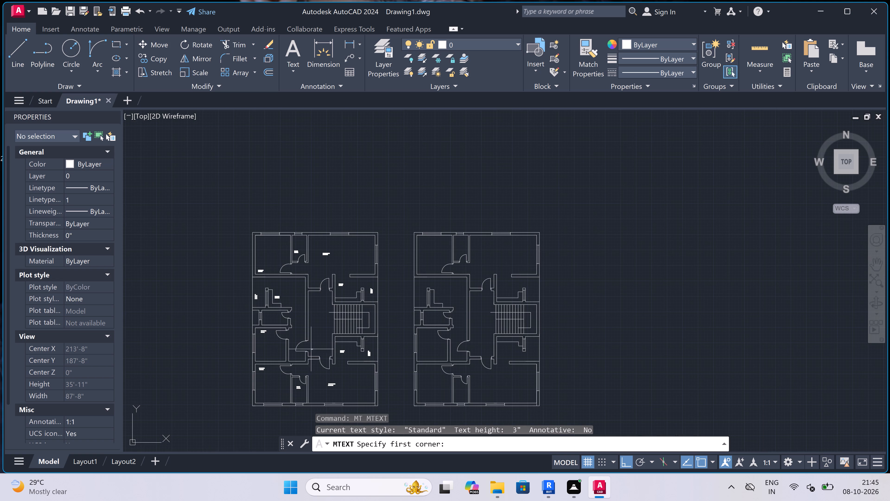
{"action": "scroll", "coordinate": [311, 346], "scroll_direction": "down", "scroll_amount": 1}
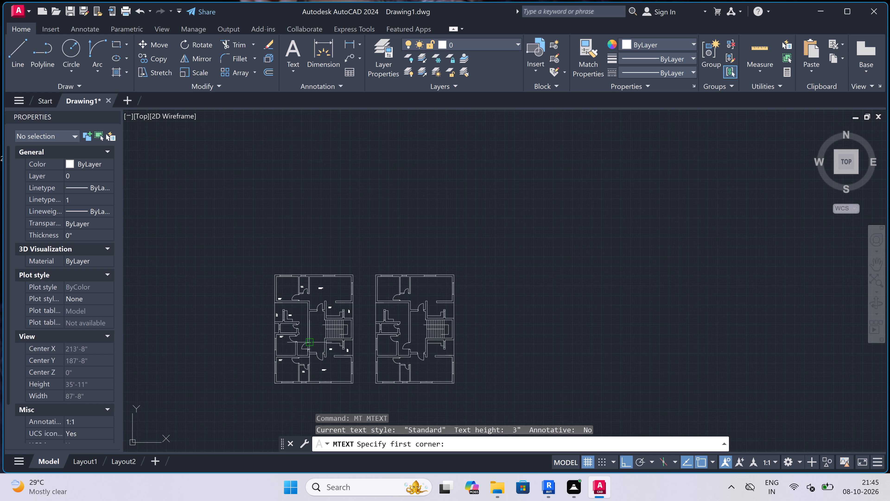
{"action": "scroll", "coordinate": [316, 331], "scroll_direction": "down", "scroll_amount": 1}
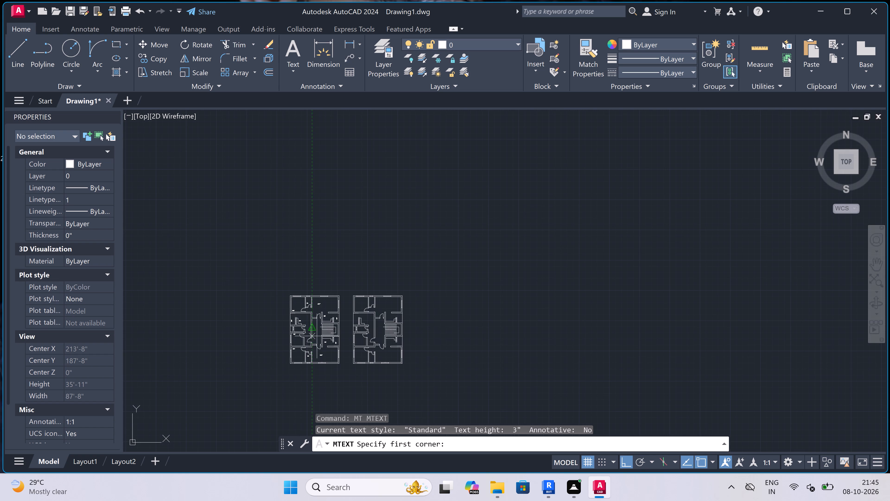
{"action": "scroll", "coordinate": [317, 354], "scroll_direction": "up", "scroll_amount": 4}
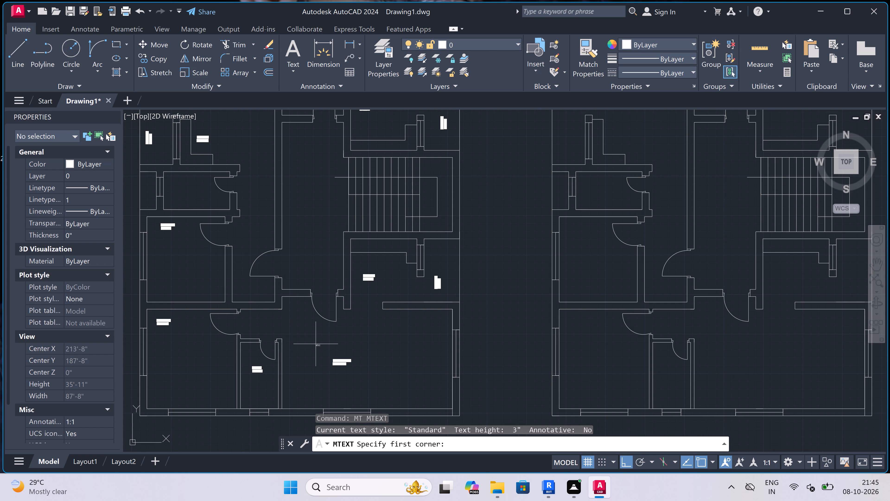
{"action": "scroll", "coordinate": [315, 324], "scroll_direction": "down", "scroll_amount": 1}
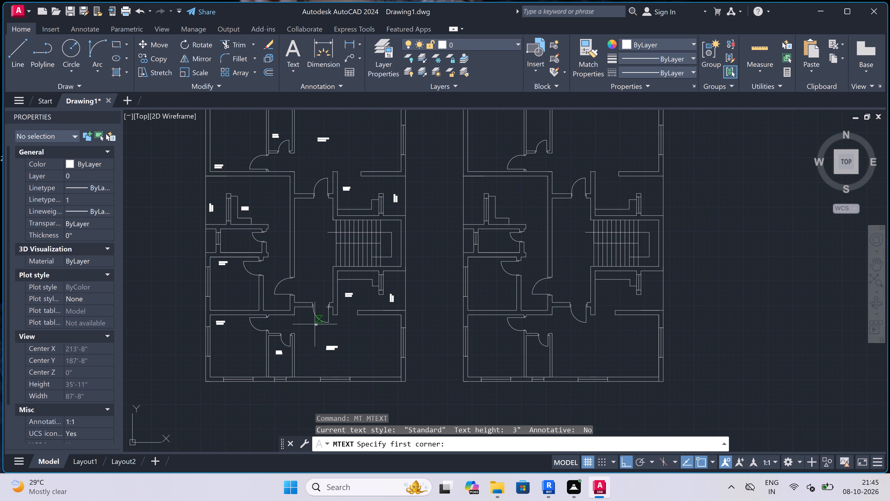
{"action": "scroll", "coordinate": [315, 324], "scroll_direction": "down", "scroll_amount": 1}
{"action": "scroll", "coordinate": [298, 412], "scroll_direction": "up", "scroll_amount": 3}
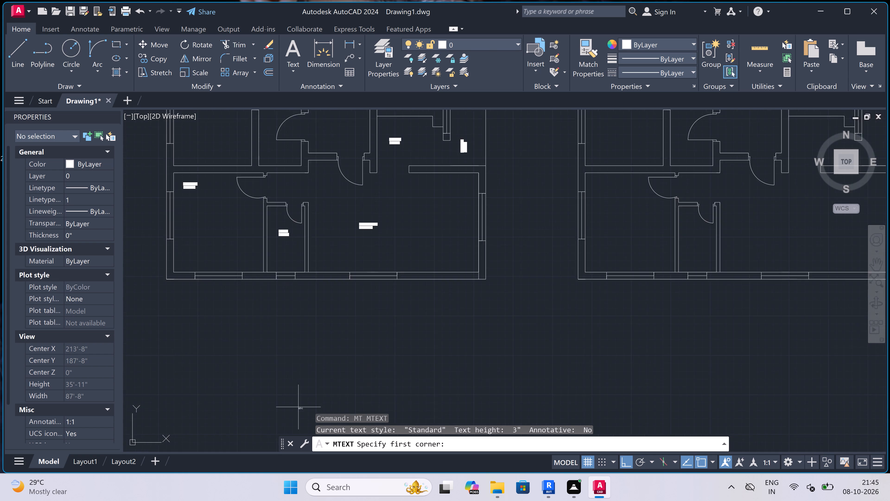
{"action": "scroll", "coordinate": [281, 349], "scroll_direction": "down", "scroll_amount": 1}
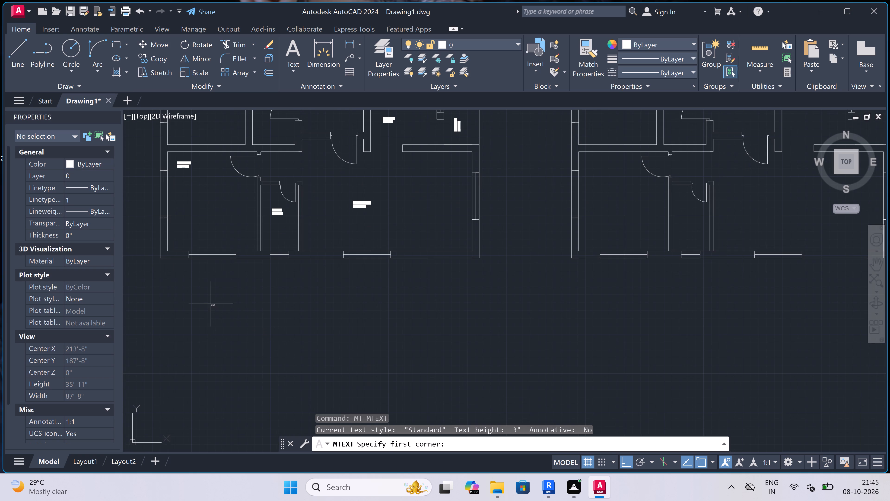
{"action": "left_click", "coordinate": [204, 298]}
{"action": "left_click", "coordinate": [545, 323]}
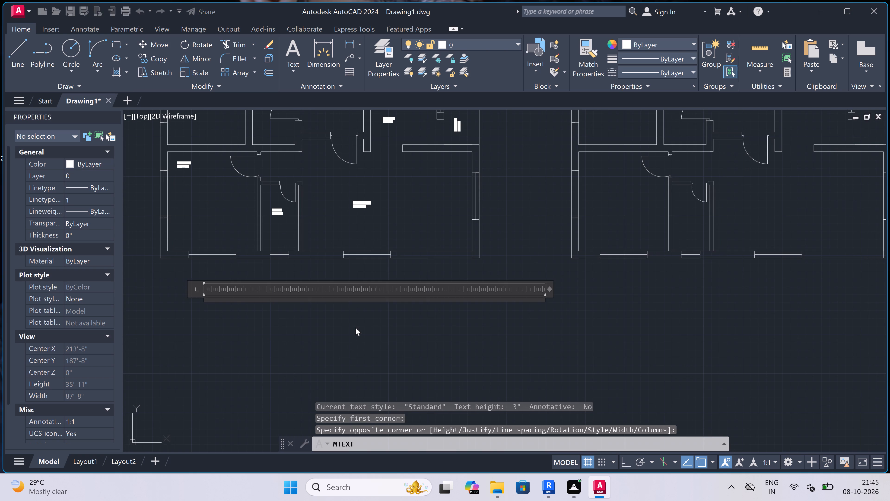
{"action": "scroll", "coordinate": [356, 328], "scroll_direction": "up", "scroll_amount": 1}
{"action": "scroll", "coordinate": [355, 328], "scroll_direction": "down", "scroll_amount": 3}
{"action": "scroll", "coordinate": [303, 323], "scroll_direction": "up", "scroll_amount": 3}
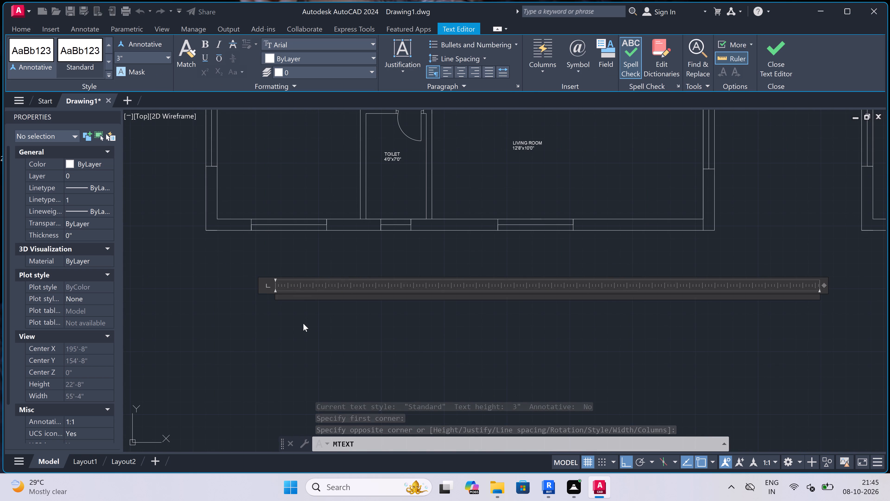
{"action": "type", "text": "GR"}
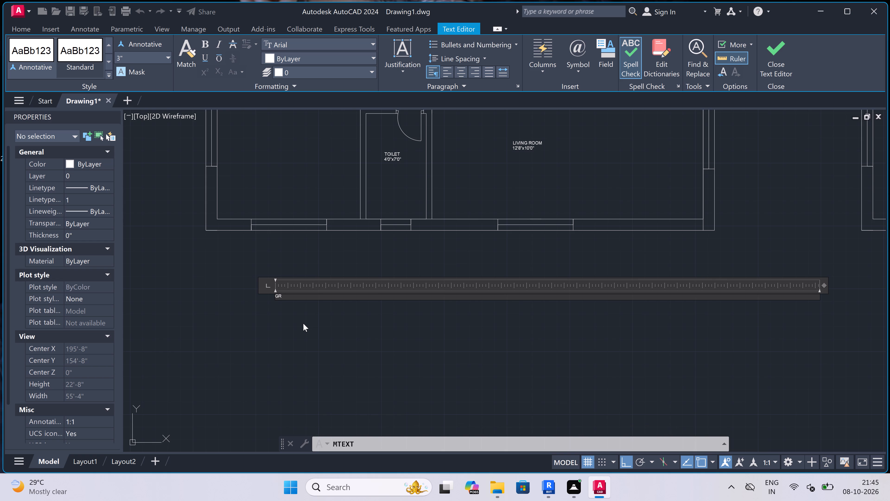
{"action": "type", "text": "OUND FLOOR PLAN"}
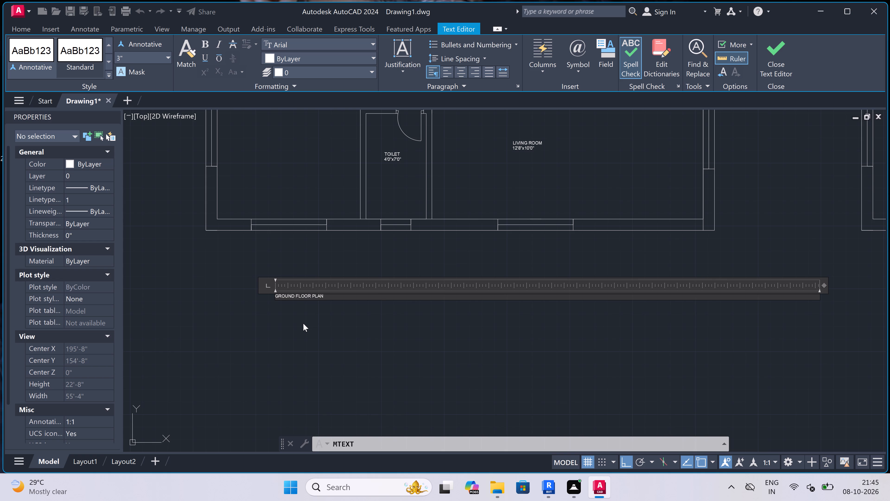
{"action": "left_click", "coordinate": [303, 327]}
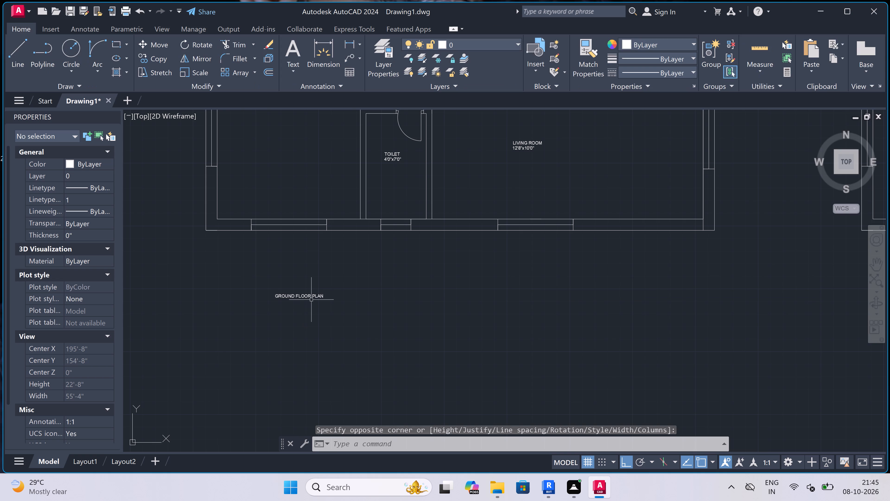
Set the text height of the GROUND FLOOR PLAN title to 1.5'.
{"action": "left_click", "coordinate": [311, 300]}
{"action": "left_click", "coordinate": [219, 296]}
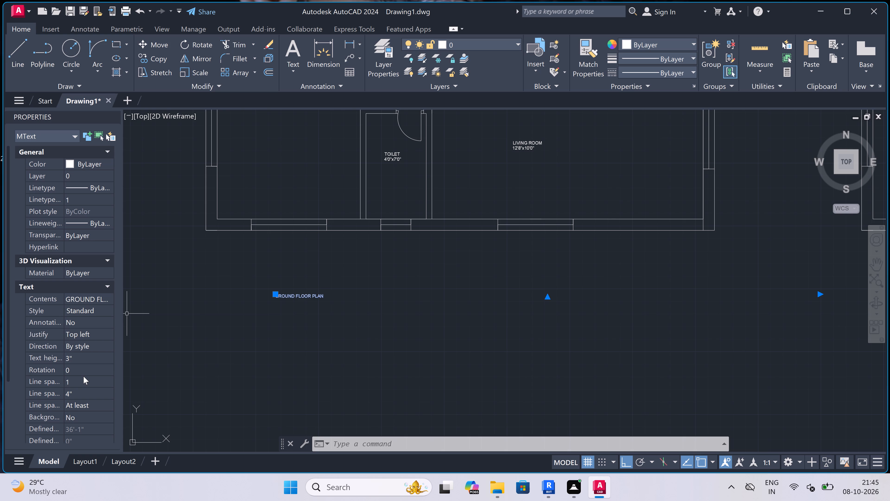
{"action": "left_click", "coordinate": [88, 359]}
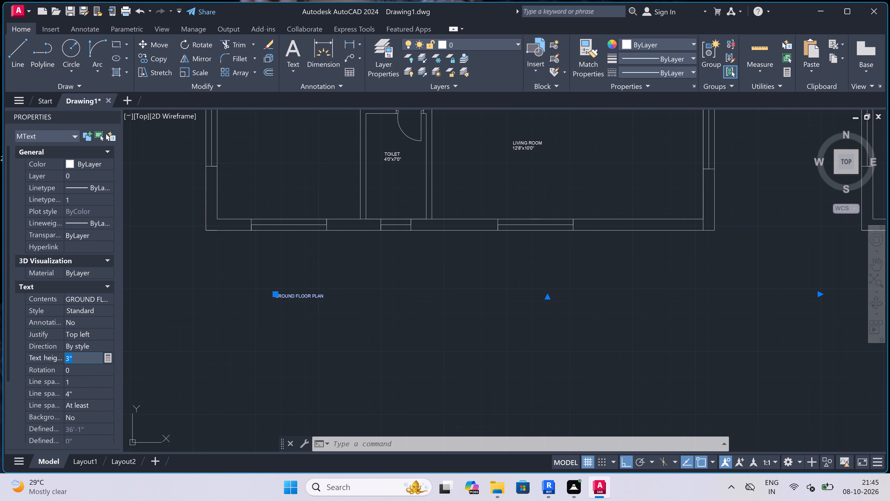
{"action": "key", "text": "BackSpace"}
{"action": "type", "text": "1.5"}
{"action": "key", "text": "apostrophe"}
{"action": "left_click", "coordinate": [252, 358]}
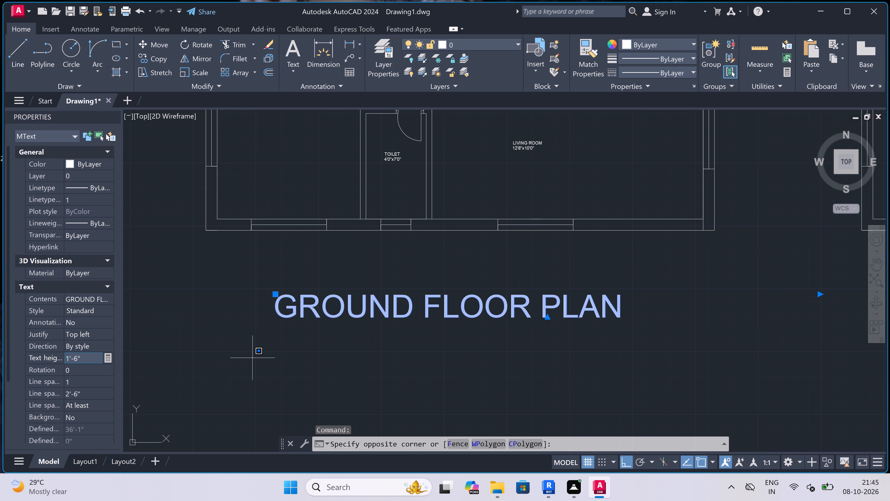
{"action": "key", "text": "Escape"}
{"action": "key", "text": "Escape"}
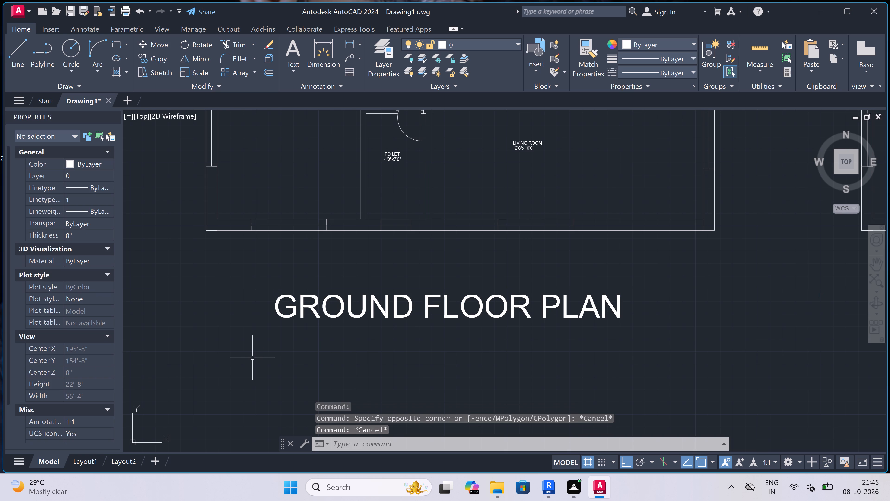
Select all multiline texts similar to the lower-left BEDROOM label and set their text height to 5".
{"action": "scroll", "coordinate": [265, 345], "scroll_direction": "down", "scroll_amount": 3}
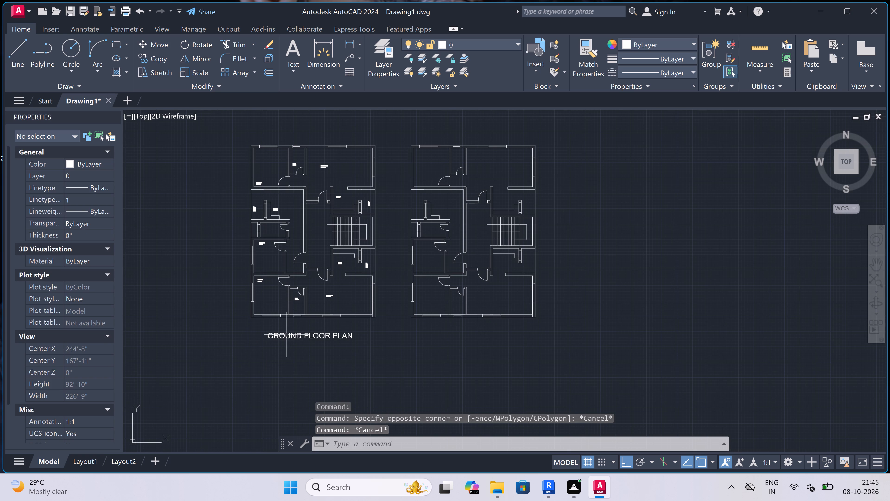
{"action": "scroll", "coordinate": [286, 335], "scroll_direction": "down", "scroll_amount": 1}
{"action": "scroll", "coordinate": [291, 339], "scroll_direction": "up", "scroll_amount": 2}
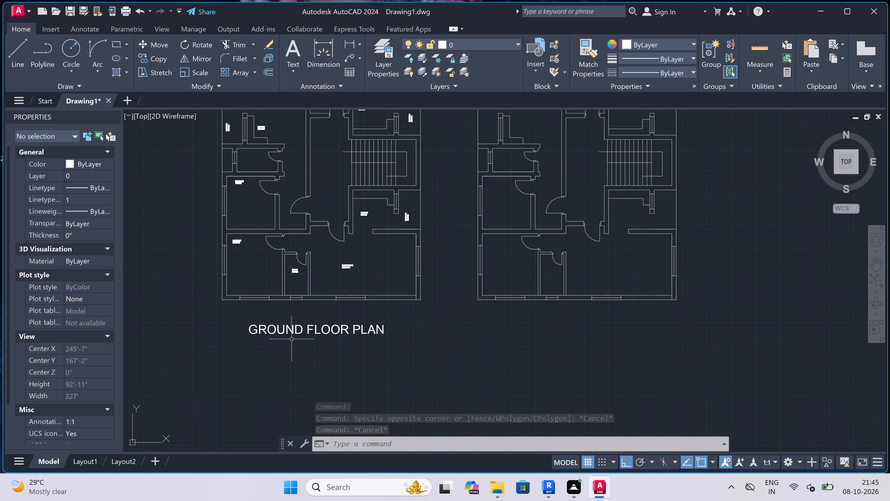
{"action": "scroll", "coordinate": [236, 232], "scroll_direction": "up", "scroll_amount": 2}
{"action": "scroll", "coordinate": [234, 252], "scroll_direction": "up", "scroll_amount": 2}
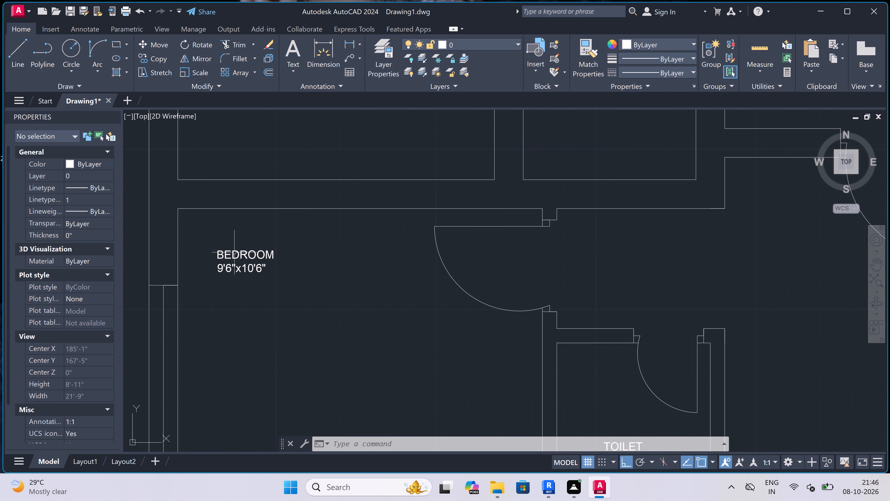
{"action": "left_click", "coordinate": [234, 252]}
{"action": "right_click", "coordinate": [233, 250]}
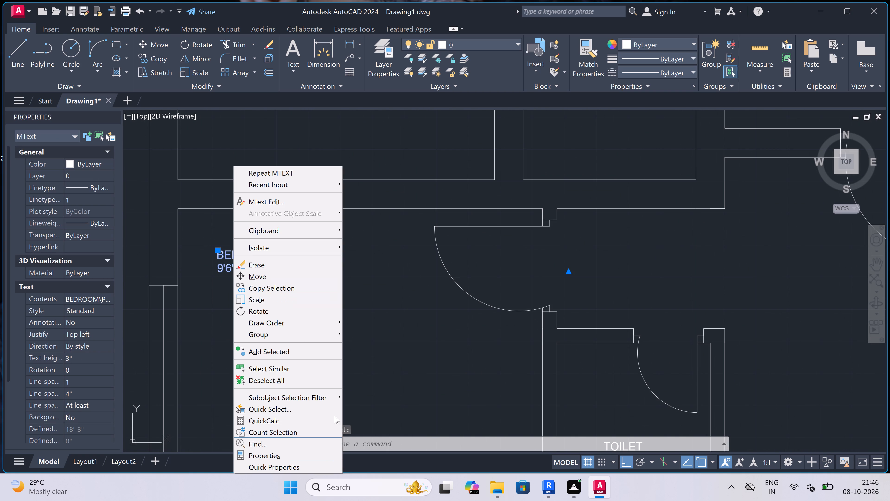
{"action": "left_click", "coordinate": [316, 369]}
{"action": "right_click", "coordinate": [323, 289]}
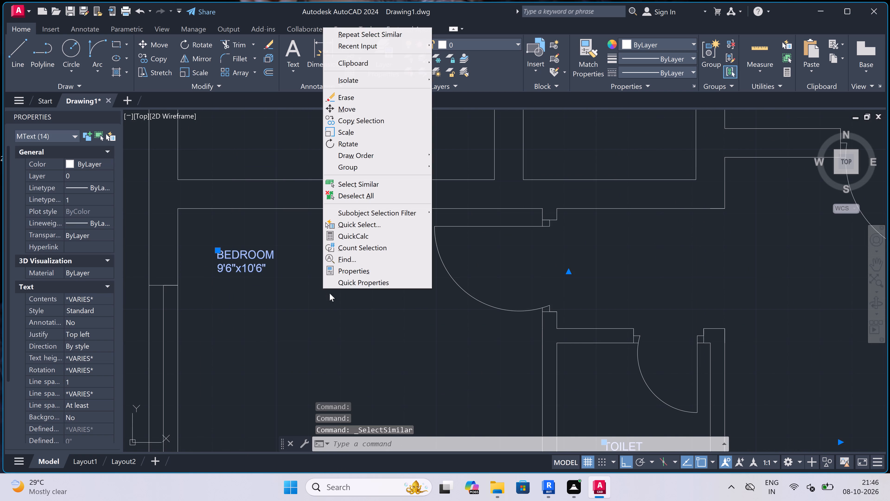
{"action": "left_click", "coordinate": [264, 346]}
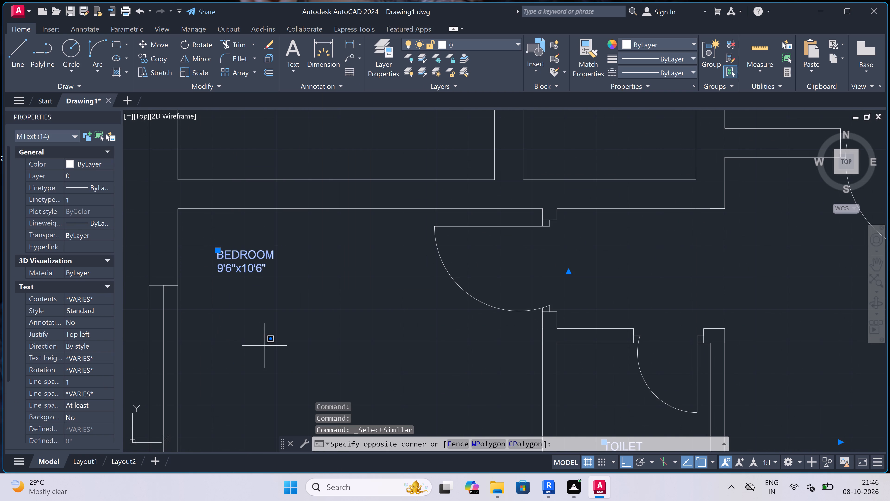
{"action": "left_click", "coordinate": [195, 334]}
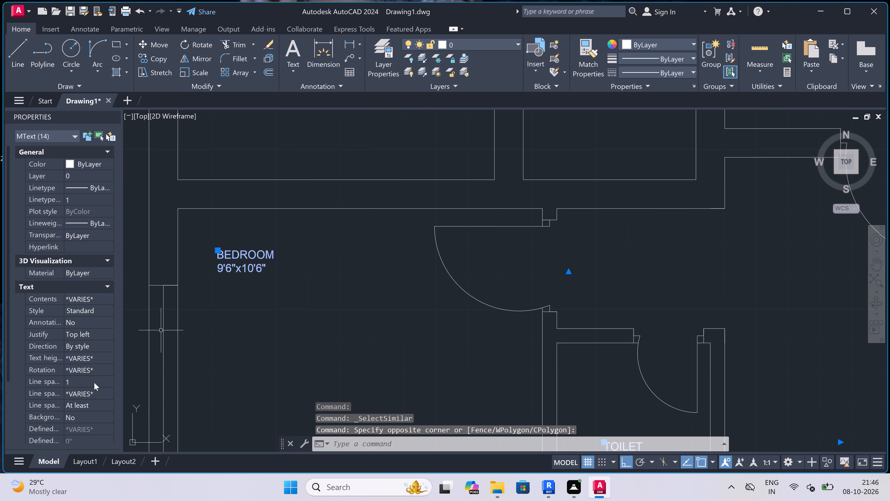
{"action": "left_click", "coordinate": [102, 356]}
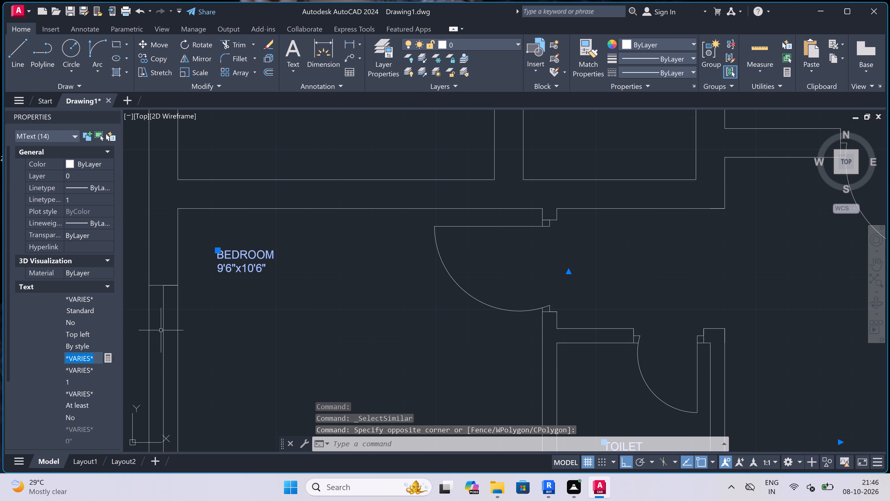
{"action": "key", "text": "BackSpace"}
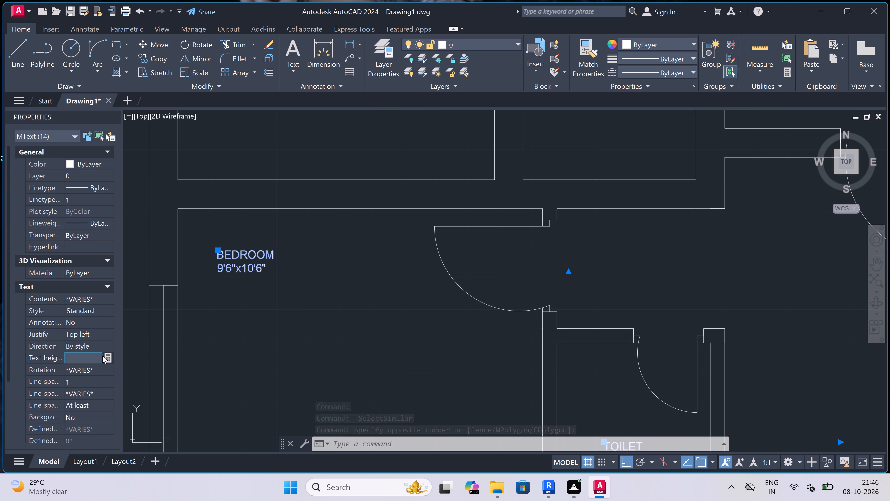
{"action": "key", "text": "6"}
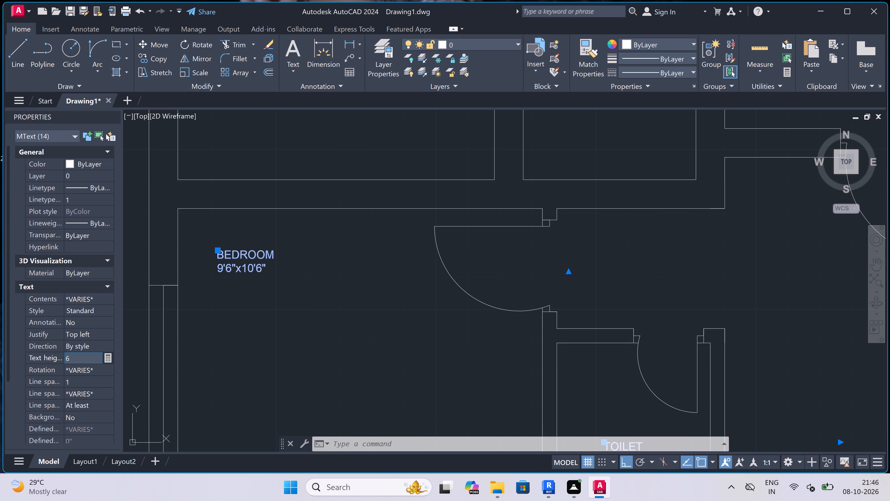
{"action": "key", "text": "BackSpace"}
{"action": "key", "text": "5"}
{"action": "key", "text": "shift+quotedbl"}
{"action": "left_click", "coordinate": [267, 317]}
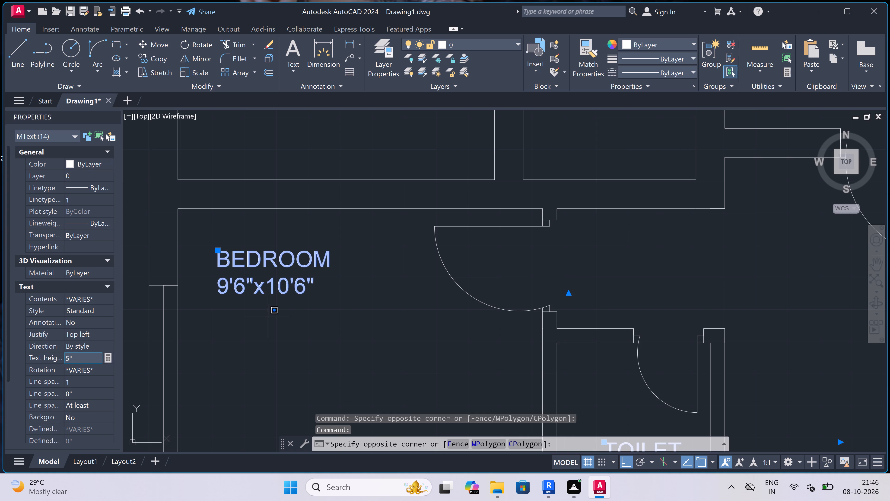
{"action": "key", "text": "Escape"}
{"action": "key", "text": "Escape"}
{"action": "scroll", "coordinate": [292, 283], "scroll_direction": "down", "scroll_amount": 2}
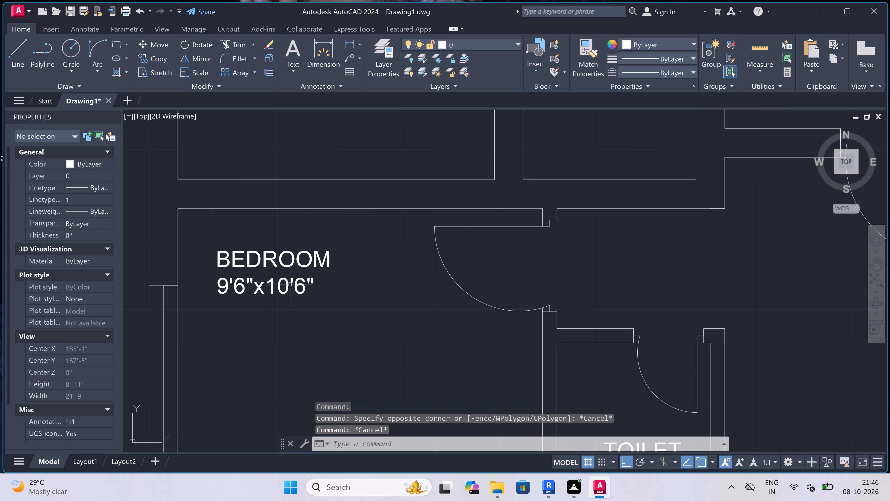
Set the text height of the GROUND FLOOR PLAN title below the original plan to 1'.
{"action": "scroll", "coordinate": [292, 283], "scroll_direction": "down", "scroll_amount": 4}
{"action": "scroll", "coordinate": [300, 320], "scroll_direction": "up", "scroll_amount": 3}
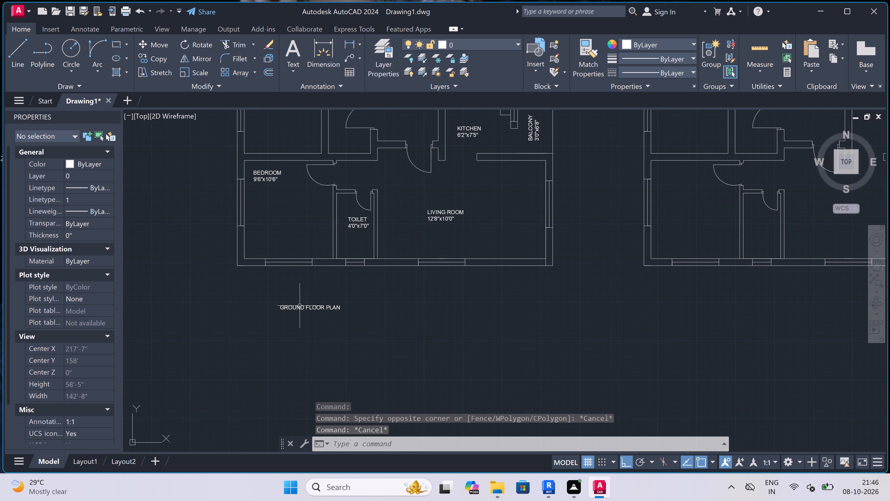
{"action": "scroll", "coordinate": [300, 301], "scroll_direction": "up", "scroll_amount": 1}
{"action": "left_click", "coordinate": [300, 301]}
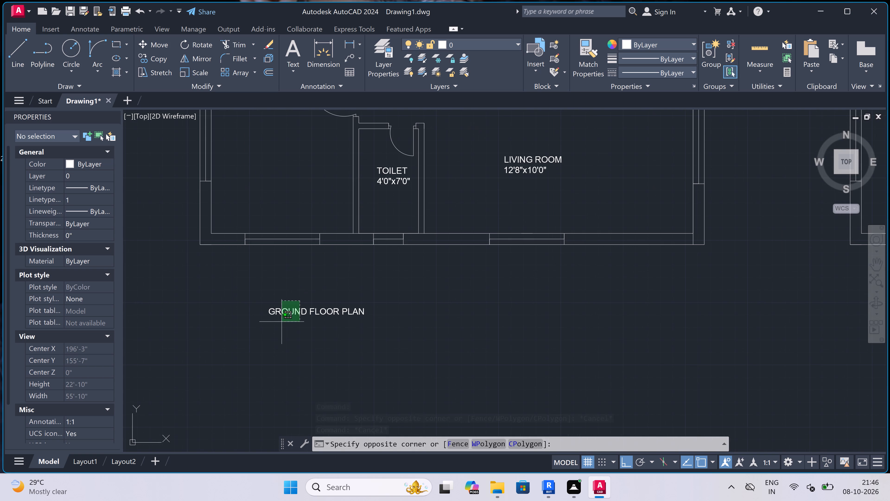
{"action": "left_click", "coordinate": [282, 322]}
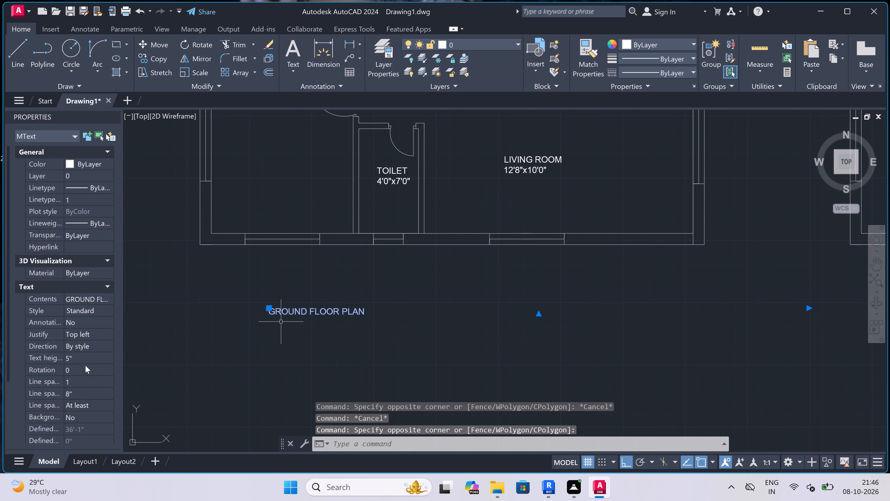
{"action": "left_click", "coordinate": [85, 357]}
{"action": "key", "text": "BackSpace"}
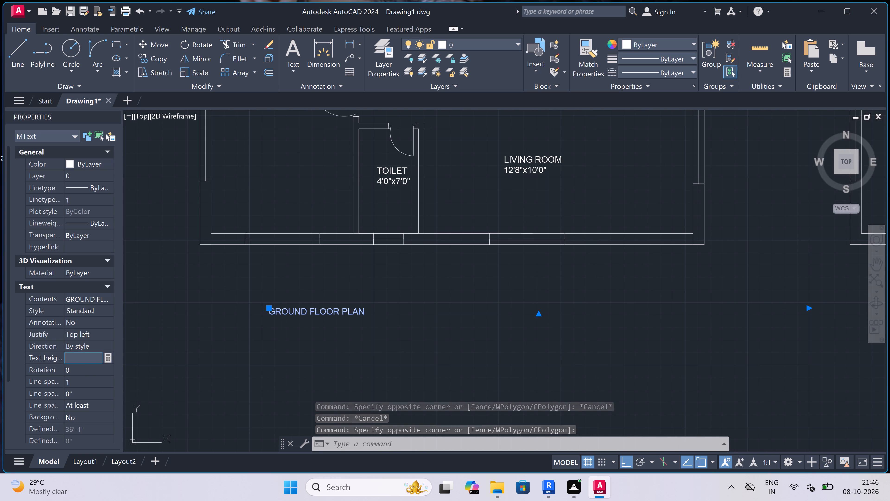
{"action": "key", "text": "1"}
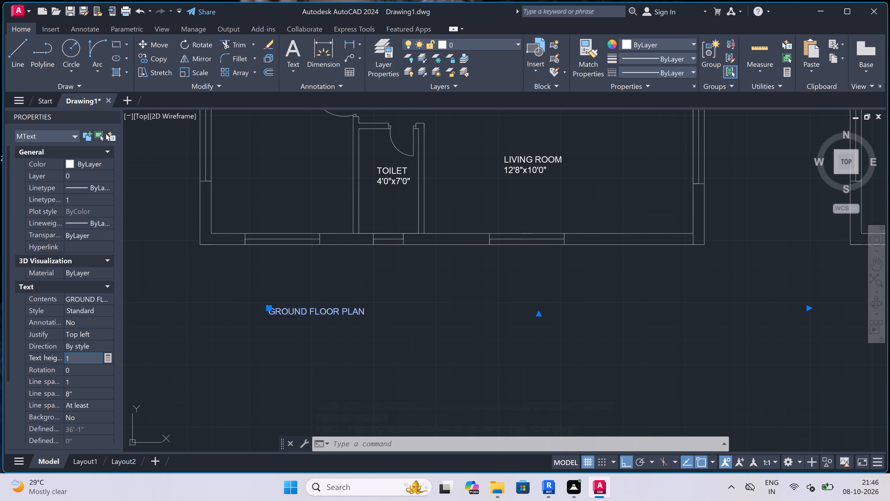
{"action": "key", "text": "period"}
{"action": "key", "text": "BackSpace"}
{"action": "key", "text": "apostrophe"}
{"action": "left_click", "coordinate": [292, 360]}
{"action": "key", "text": "Escape"}
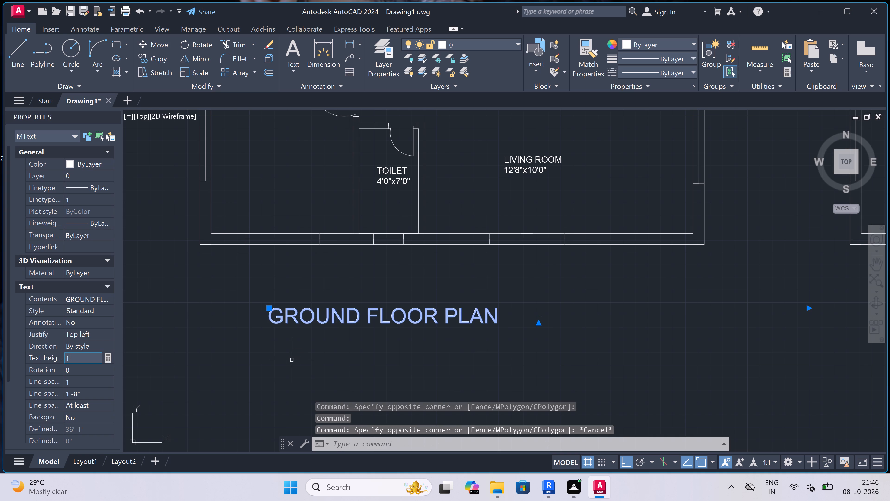
Move the GROUND FLOOR PLAN title slightly closer to the original plan and nearer the middle of its width, with Ortho off.
{"action": "scroll", "coordinate": [292, 359], "scroll_direction": "down", "scroll_amount": 3}
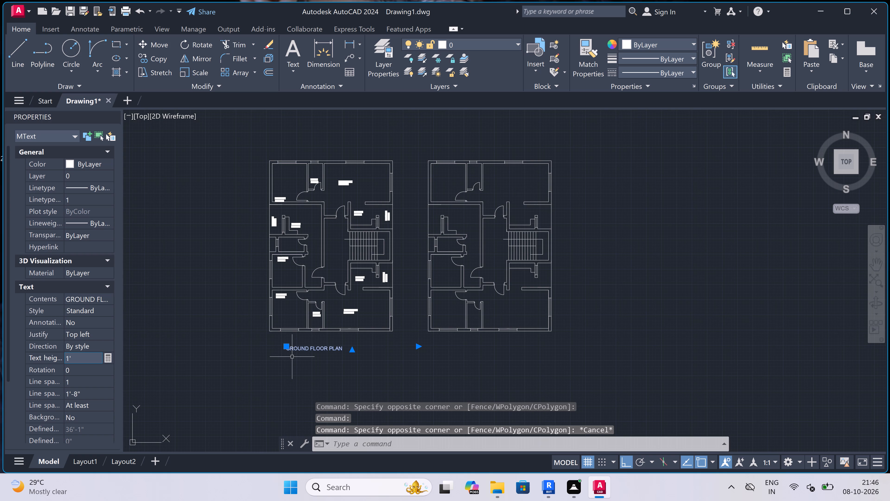
{"action": "left_click", "coordinate": [288, 345]}
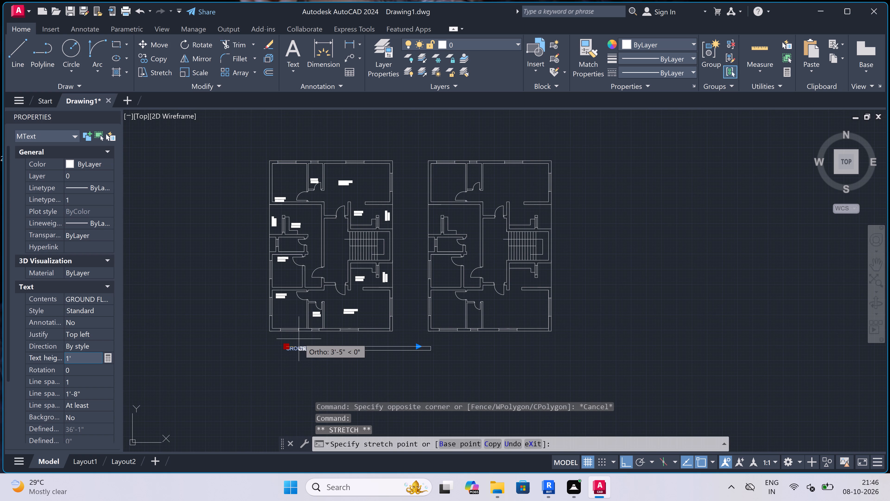
{"action": "scroll", "coordinate": [299, 339], "scroll_direction": "up", "scroll_amount": 2}
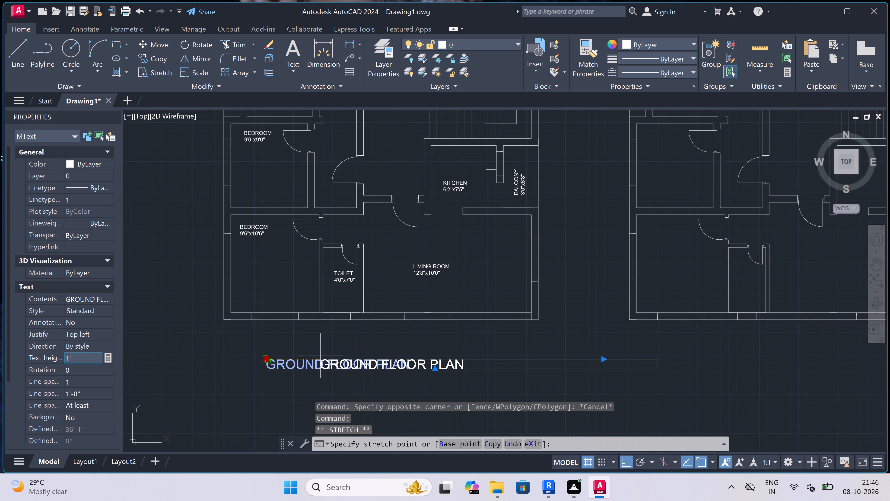
{"action": "key", "text": "F8"}
{"action": "scroll", "coordinate": [322, 355], "scroll_direction": "up", "scroll_amount": 1}
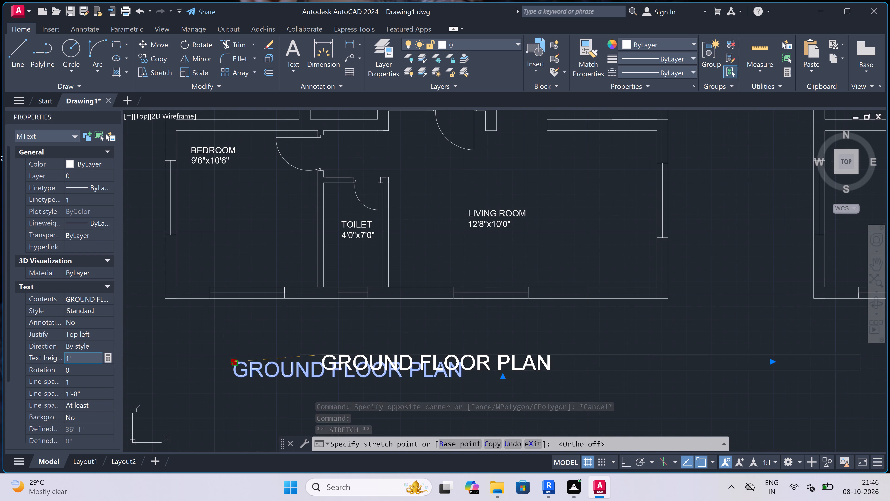
{"action": "left_click", "coordinate": [316, 354]}
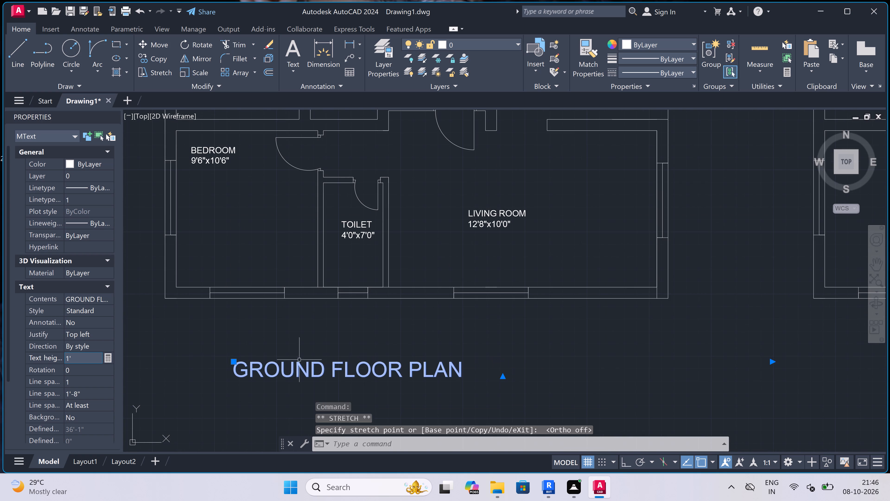
{"action": "left_click", "coordinate": [231, 363]}
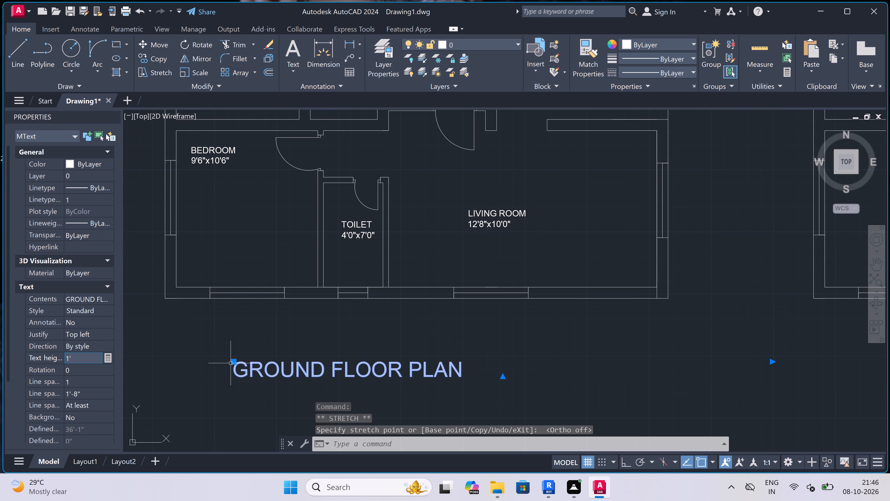
{"action": "left_click", "coordinate": [236, 357]}
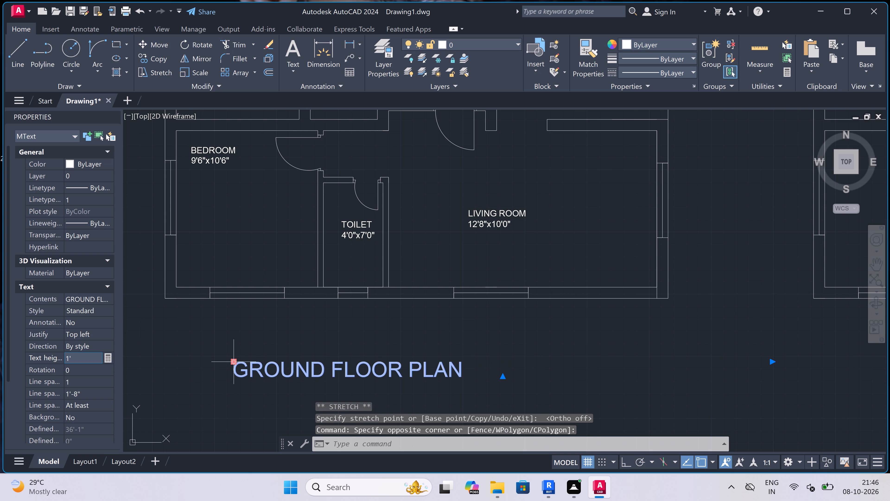
{"action": "left_click", "coordinate": [235, 359]}
{"action": "left_click", "coordinate": [235, 359]}
{"action": "left_click", "coordinate": [235, 359]}
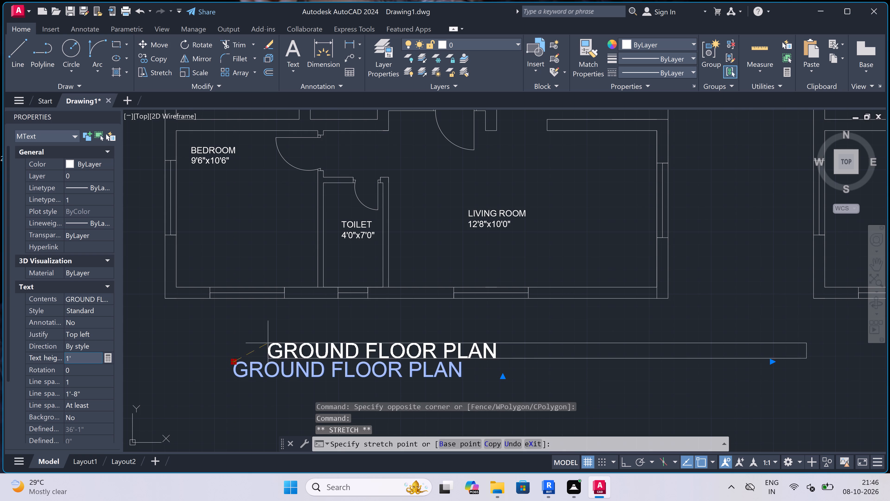
{"action": "scroll", "coordinate": [309, 345], "scroll_direction": "up", "scroll_amount": 2}
{"action": "left_click", "coordinate": [281, 344]}
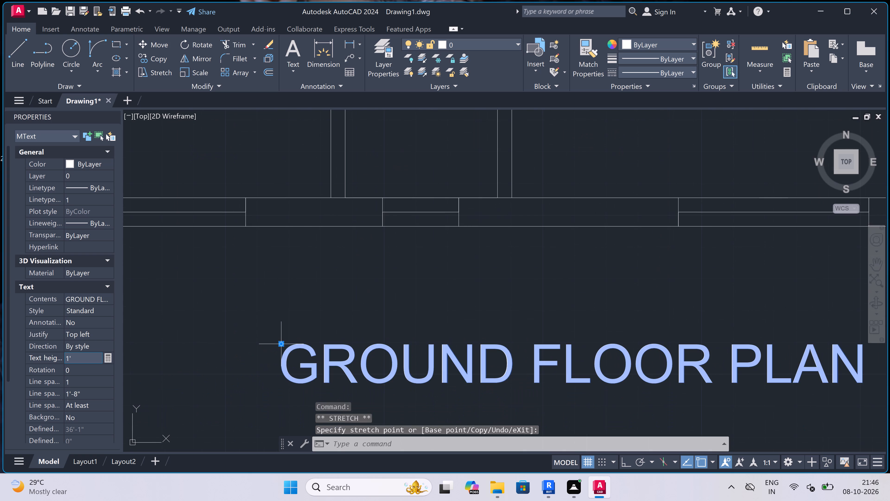
{"action": "key", "text": "Escape"}
{"action": "key", "text": "Escape"}
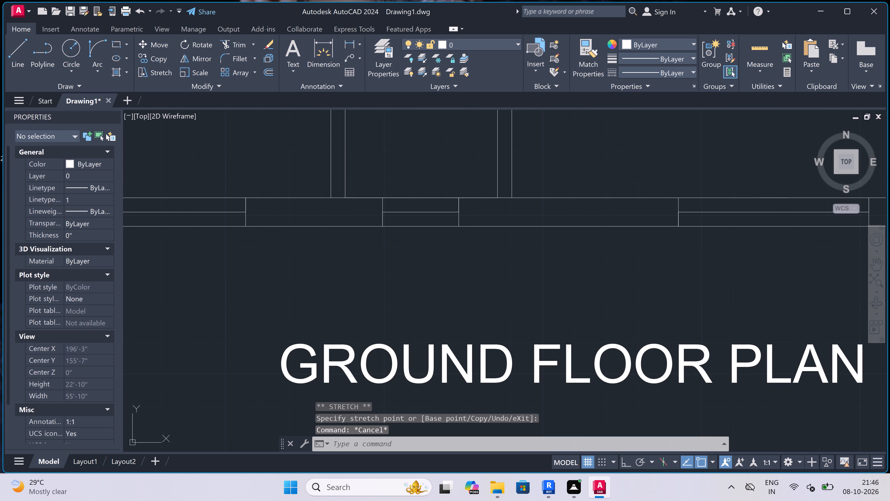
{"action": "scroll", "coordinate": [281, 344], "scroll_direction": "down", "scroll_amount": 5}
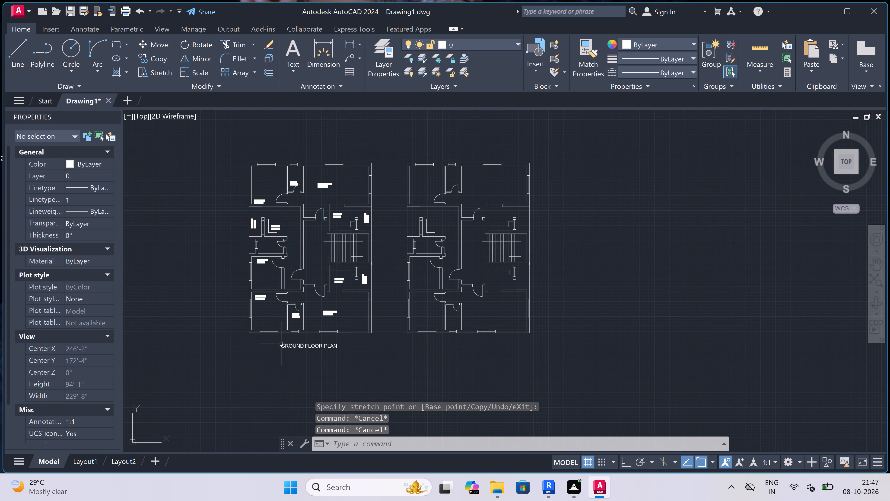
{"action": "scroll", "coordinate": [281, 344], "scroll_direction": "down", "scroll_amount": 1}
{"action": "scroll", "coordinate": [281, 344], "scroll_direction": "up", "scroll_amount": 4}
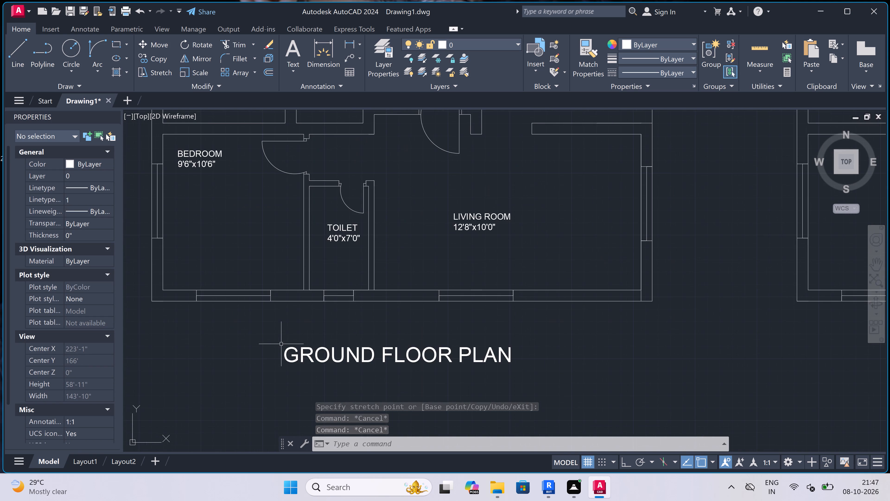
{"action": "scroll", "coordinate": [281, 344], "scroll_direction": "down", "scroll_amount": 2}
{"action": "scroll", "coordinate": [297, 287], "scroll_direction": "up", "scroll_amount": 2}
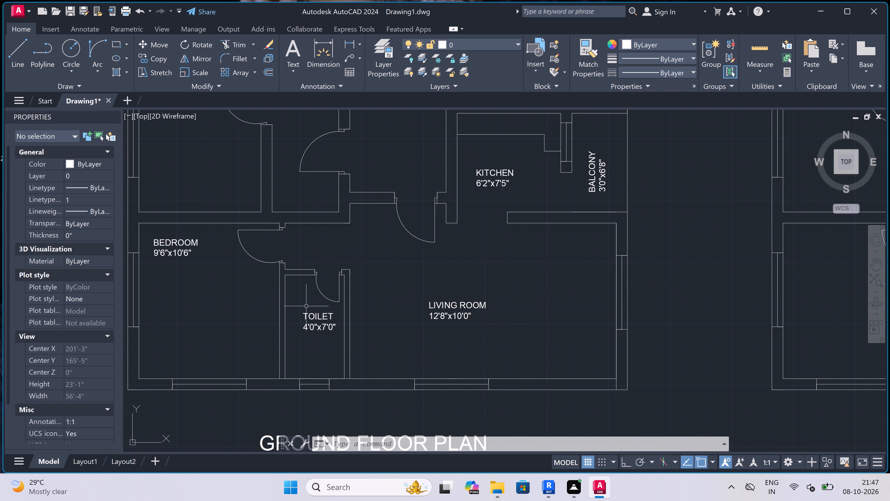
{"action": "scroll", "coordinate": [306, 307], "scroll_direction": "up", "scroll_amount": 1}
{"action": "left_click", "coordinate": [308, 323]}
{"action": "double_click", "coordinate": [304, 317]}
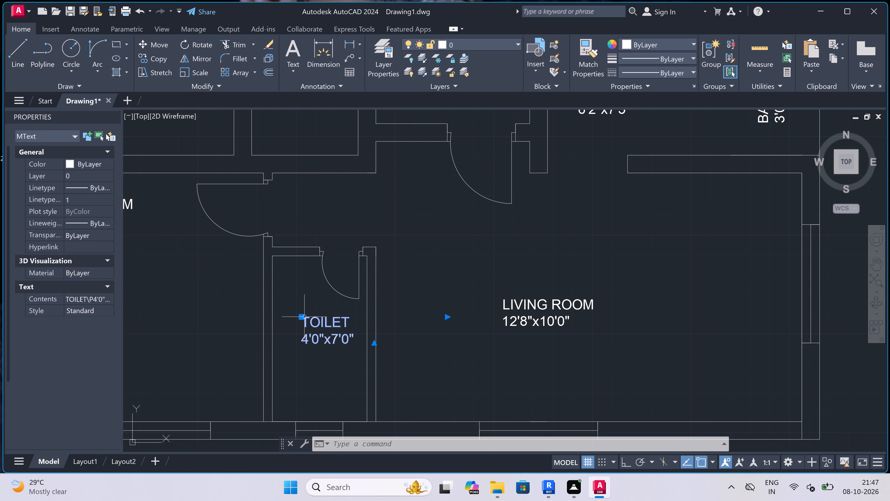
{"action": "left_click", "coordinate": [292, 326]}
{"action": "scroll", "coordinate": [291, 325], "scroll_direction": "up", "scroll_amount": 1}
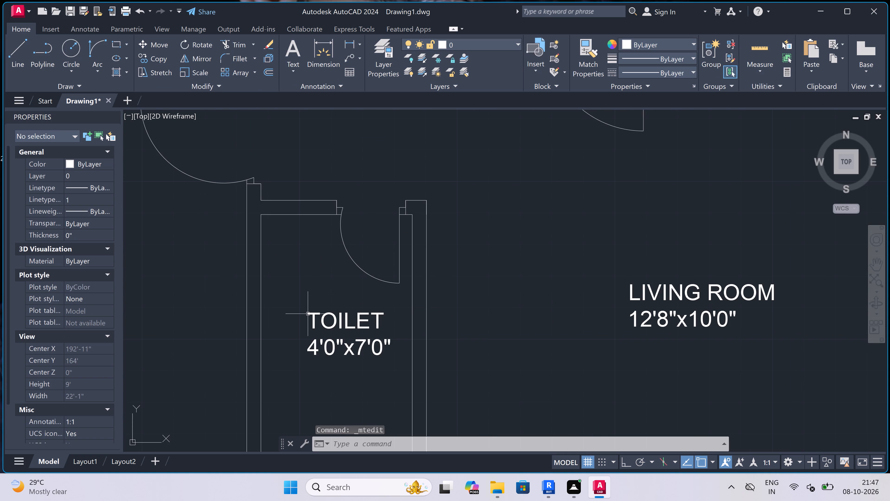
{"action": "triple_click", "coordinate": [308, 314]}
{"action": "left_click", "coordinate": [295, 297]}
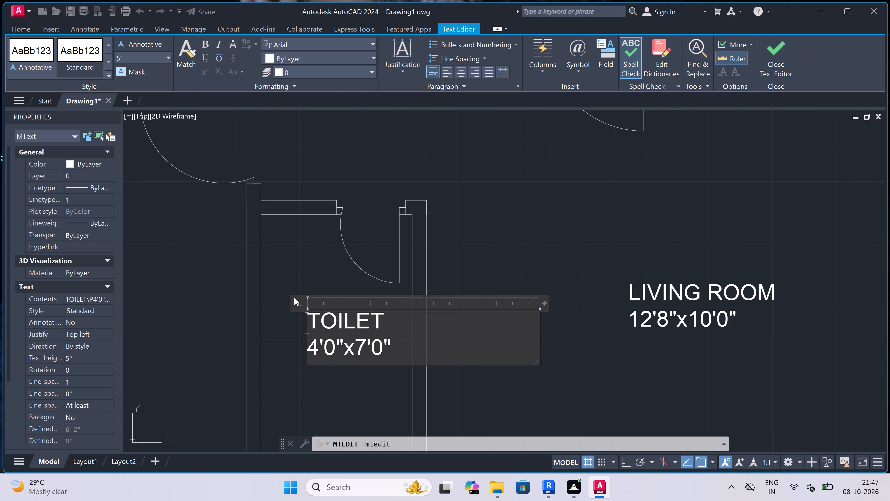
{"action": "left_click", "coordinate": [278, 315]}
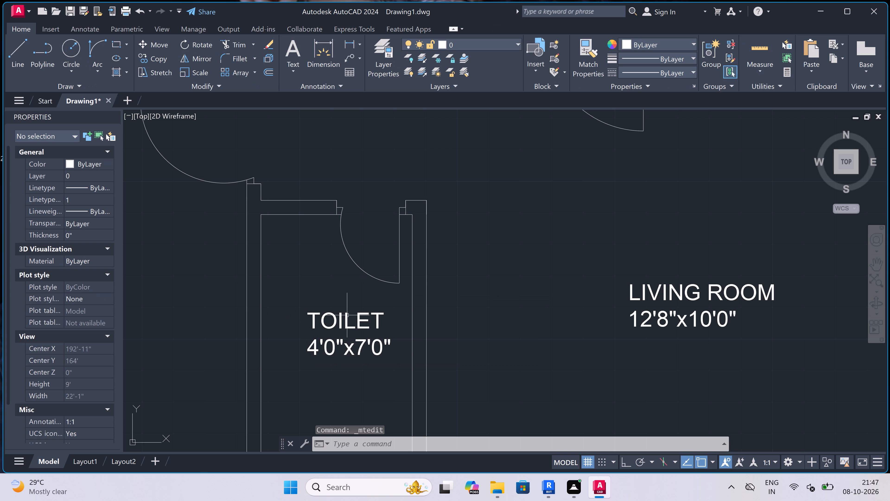
Move the lower TOILET label up and toward the left wall of its room, clear of the door swing.
{"action": "scroll", "coordinate": [347, 315], "scroll_direction": "up", "scroll_amount": 1}
{"action": "left_click", "coordinate": [338, 305]}
{"action": "left_click", "coordinate": [270, 344]}
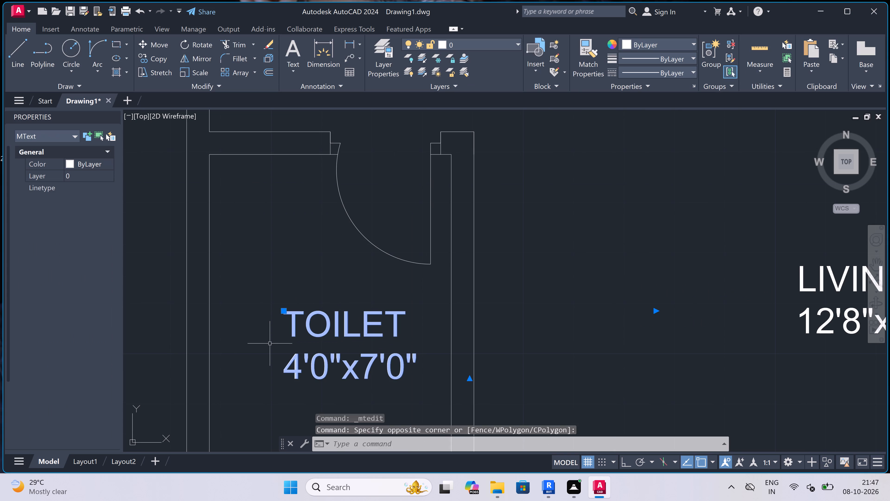
{"action": "left_click", "coordinate": [282, 312]}
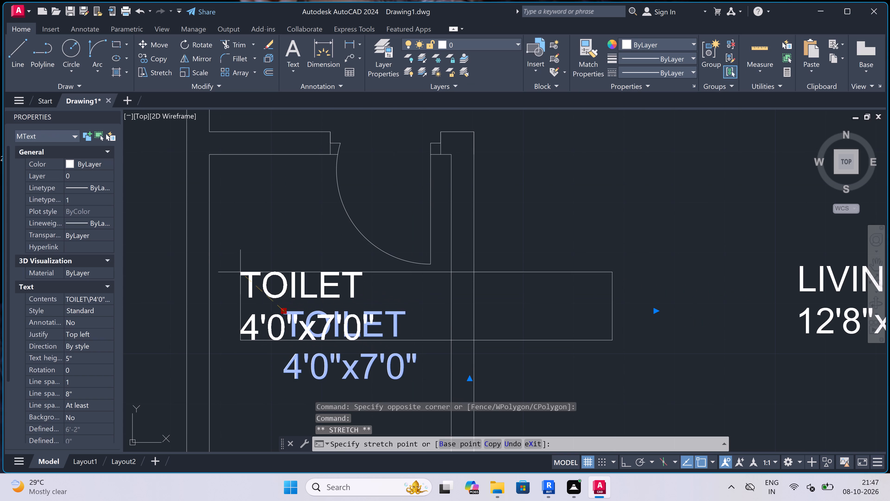
{"action": "left_click", "coordinate": [226, 255]}
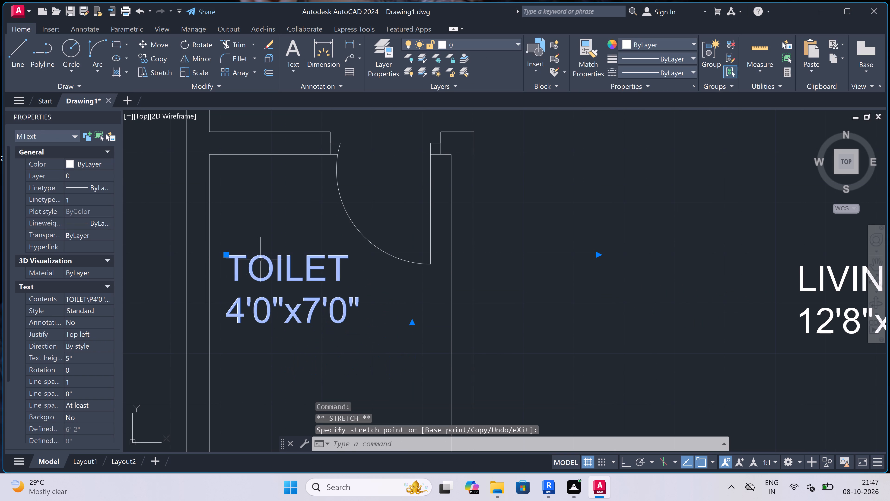
{"action": "key", "text": "Escape"}
{"action": "key", "text": "Escape"}
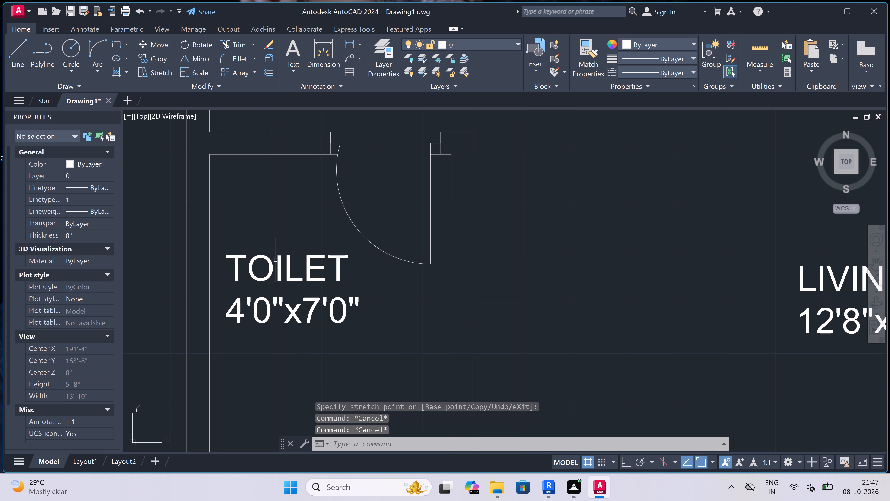
Move the upper-left BEDROOM label straight up slightly so its dimension line clears the room's bottom wall.
{"action": "scroll", "coordinate": [344, 257], "scroll_direction": "down", "scroll_amount": 6}
{"action": "scroll", "coordinate": [393, 248], "scroll_direction": "up", "scroll_amount": 2}
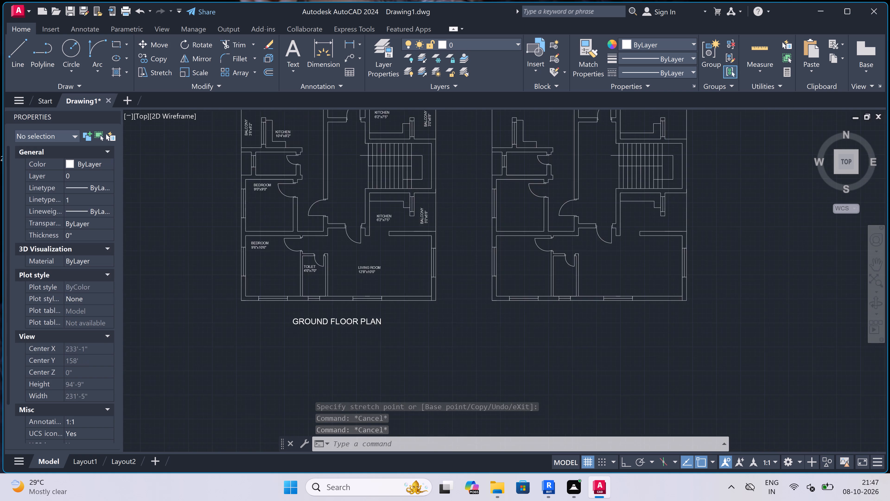
{"action": "scroll", "coordinate": [315, 266], "scroll_direction": "down", "scroll_amount": 2}
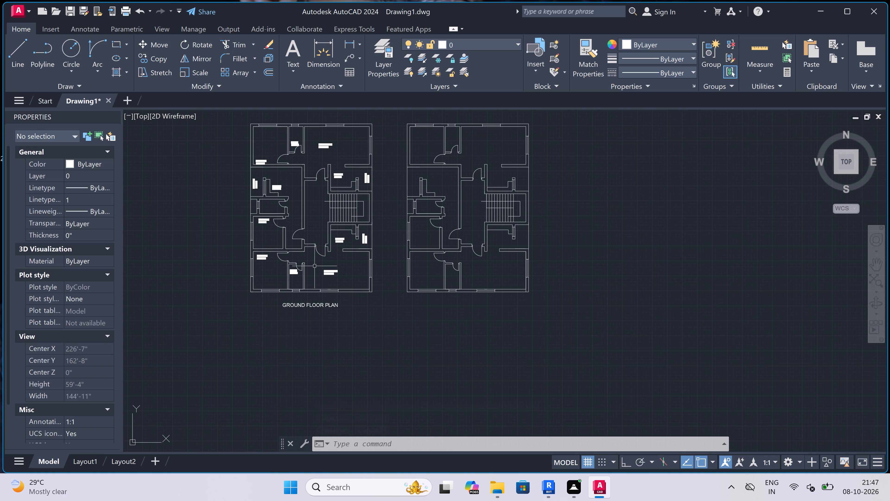
{"action": "scroll", "coordinate": [315, 266], "scroll_direction": "down", "scroll_amount": 1}
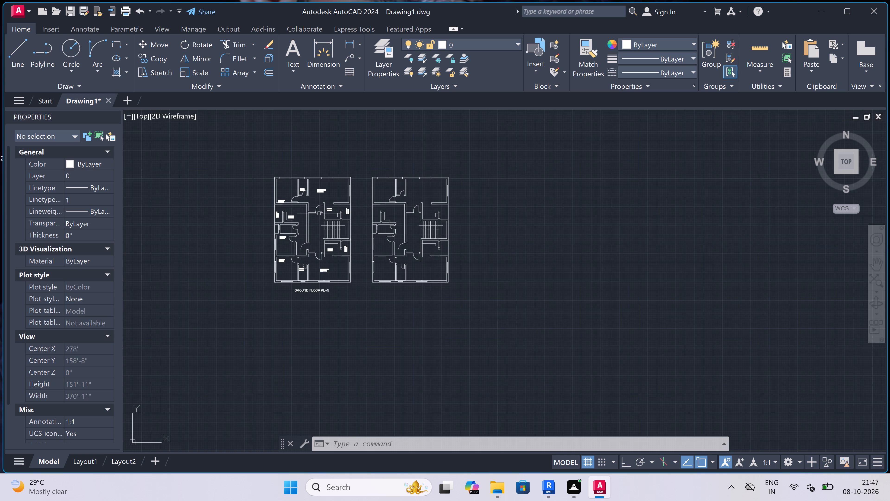
{"action": "scroll", "coordinate": [318, 182], "scroll_direction": "up", "scroll_amount": 2}
{"action": "scroll", "coordinate": [185, 221], "scroll_direction": "up", "scroll_amount": 3}
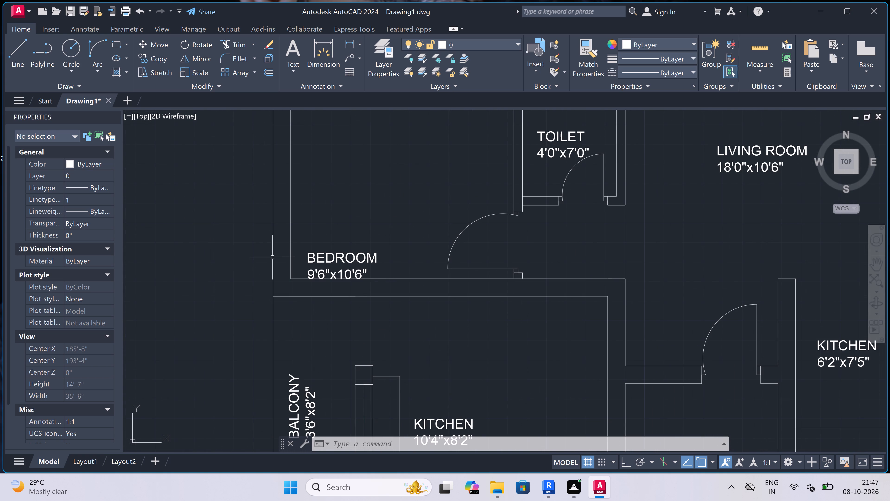
{"action": "scroll", "coordinate": [301, 256], "scroll_direction": "up", "scroll_amount": 1}
{"action": "left_click", "coordinate": [315, 257]}
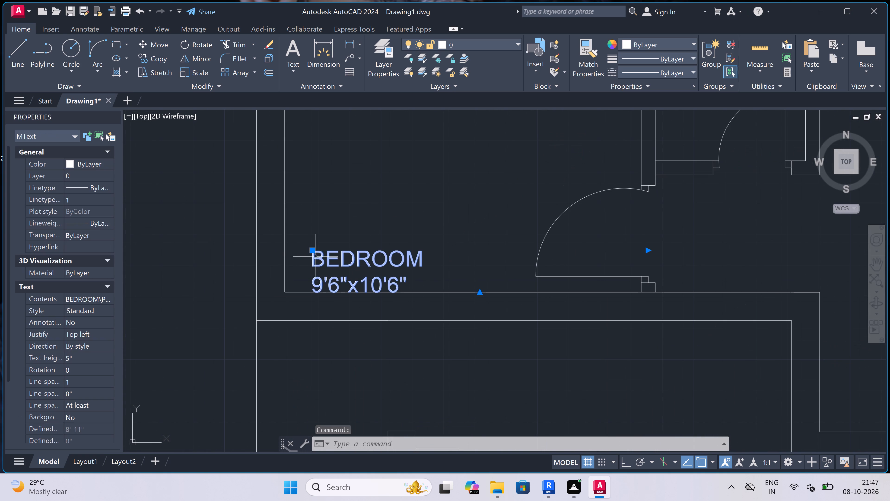
{"action": "left_click", "coordinate": [312, 252]}
{"action": "left_click", "coordinate": [307, 241]}
{"action": "scroll", "coordinate": [285, 274], "scroll_direction": "down", "scroll_amount": 1}
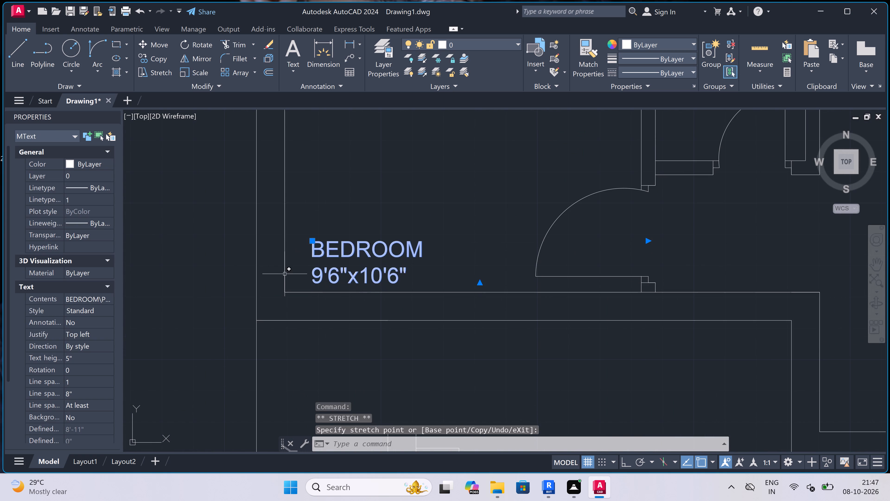
Review the original floor plan for rooms that still have no name and dimension label.
{"action": "scroll", "coordinate": [285, 274], "scroll_direction": "down", "scroll_amount": 2}
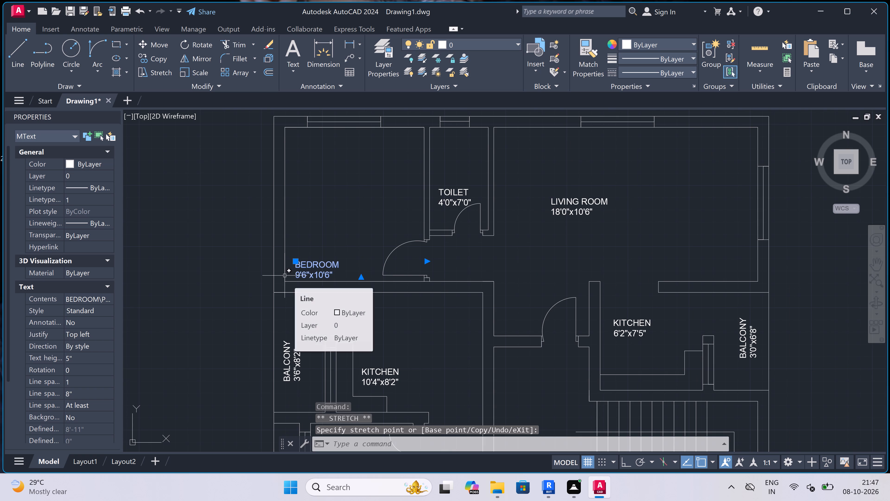
{"action": "key", "text": "Escape"}
{"action": "scroll", "coordinate": [328, 271], "scroll_direction": "down", "scroll_amount": 2}
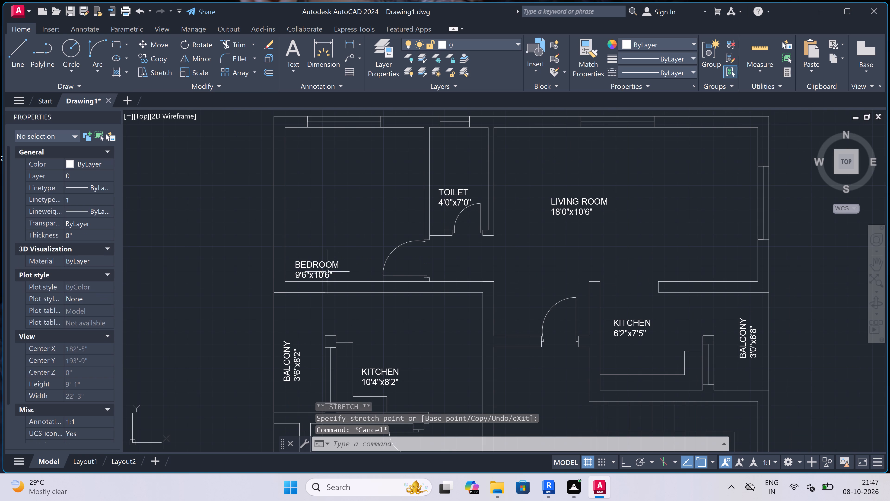
{"action": "scroll", "coordinate": [328, 271], "scroll_direction": "down", "scroll_amount": 2}
{"action": "scroll", "coordinate": [348, 296], "scroll_direction": "up", "scroll_amount": 3}
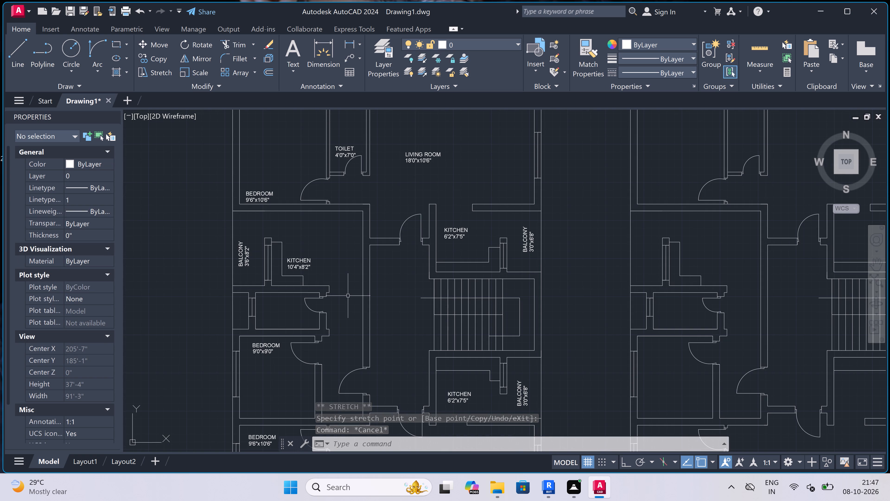
{"action": "scroll", "coordinate": [335, 265], "scroll_direction": "down", "scroll_amount": 3}
{"action": "scroll", "coordinate": [342, 309], "scroll_direction": "up", "scroll_amount": 3}
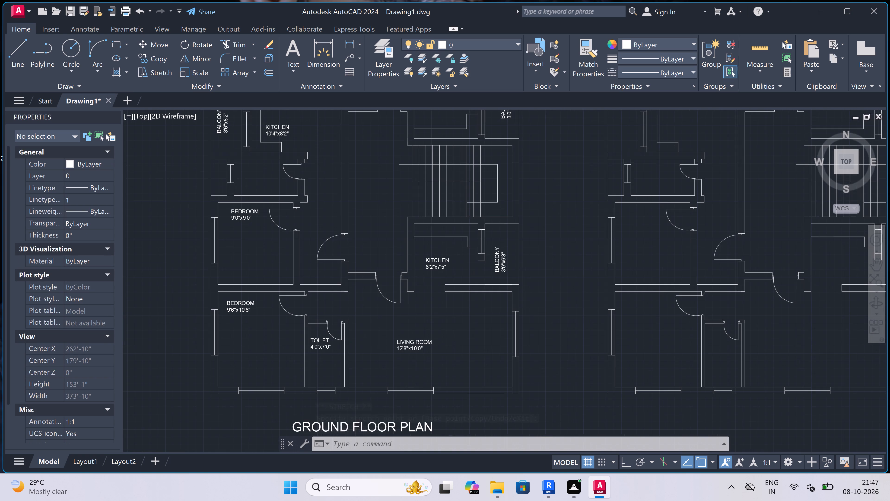
{"action": "scroll", "coordinate": [330, 285], "scroll_direction": "down", "scroll_amount": 3}
{"action": "scroll", "coordinate": [321, 249], "scroll_direction": "up", "scroll_amount": 1}
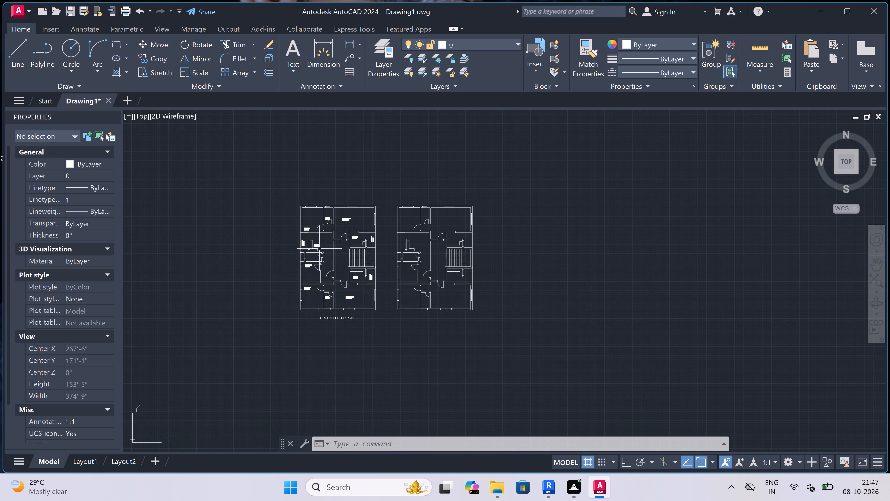
Add a multiline text label reading TOILET with 7'0"x4'0" below it, in the unlabelled room between the left kitchen and the 9'0"x9'0" bedroom.
{"action": "scroll", "coordinate": [320, 249], "scroll_direction": "up", "scroll_amount": 3}
{"action": "scroll", "coordinate": [281, 268], "scroll_direction": "up", "scroll_amount": 1}
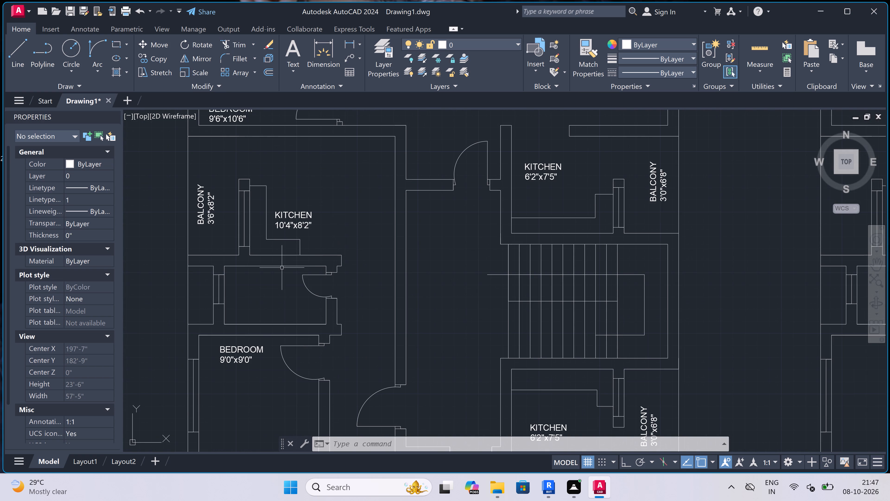
{"action": "type", "text": "mt"}
{"action": "key", "text": "space"}
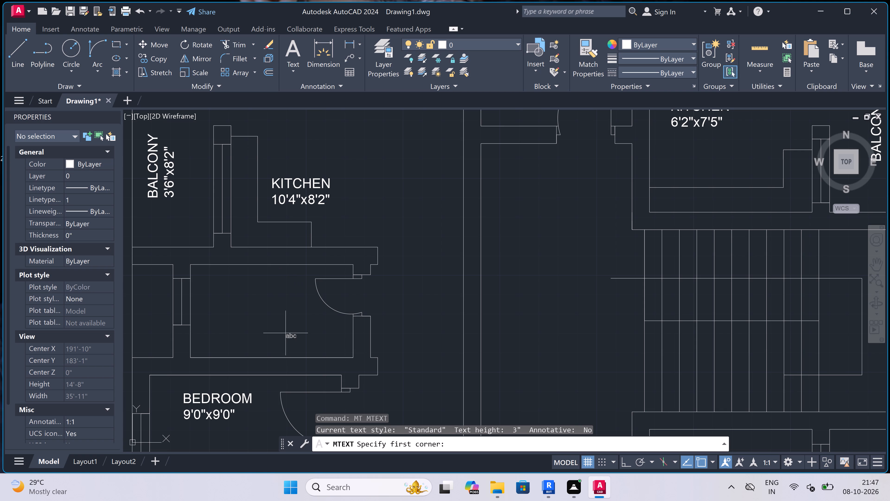
{"action": "scroll", "coordinate": [273, 350], "scroll_direction": "up", "scroll_amount": 2}
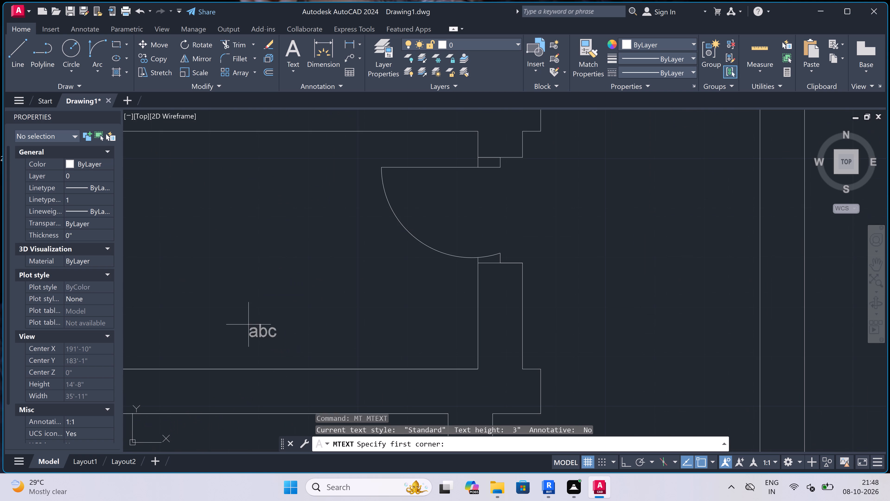
{"action": "left_click", "coordinate": [203, 314]}
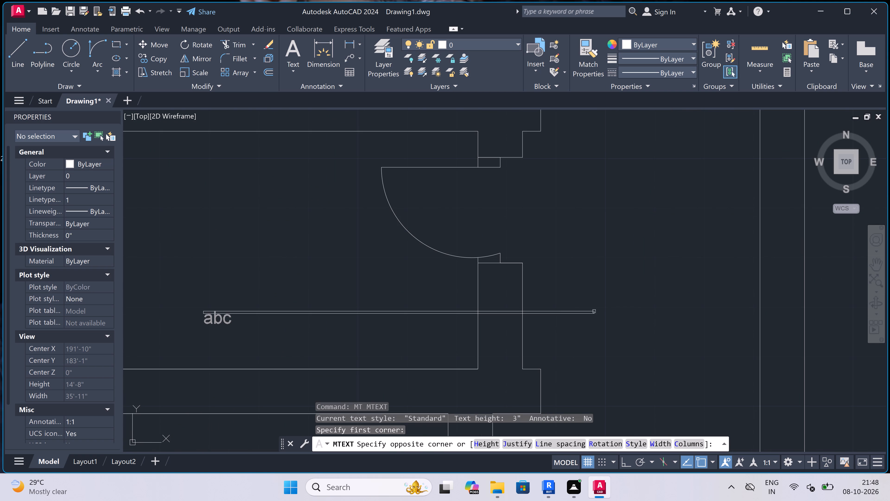
{"action": "double_click", "coordinate": [601, 311]}
{"action": "scroll", "coordinate": [601, 311], "scroll_direction": "down", "scroll_amount": 2}
{"action": "scroll", "coordinate": [477, 323], "scroll_direction": "up", "scroll_amount": 1}
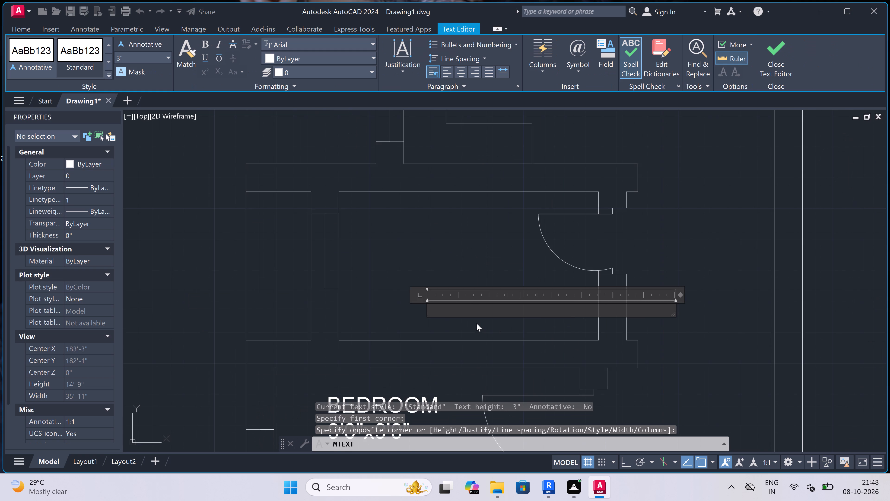
{"action": "scroll", "coordinate": [477, 323], "scroll_direction": "up", "scroll_amount": 2}
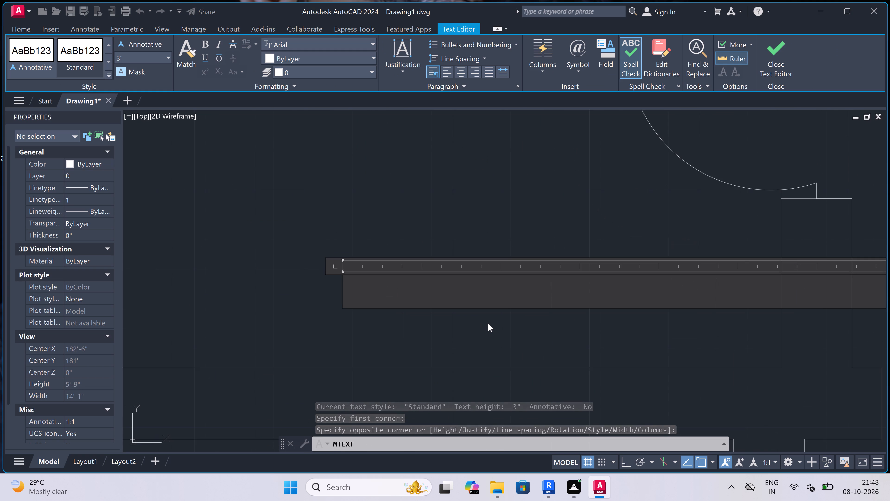
{"action": "type", "text": "TOILET"}
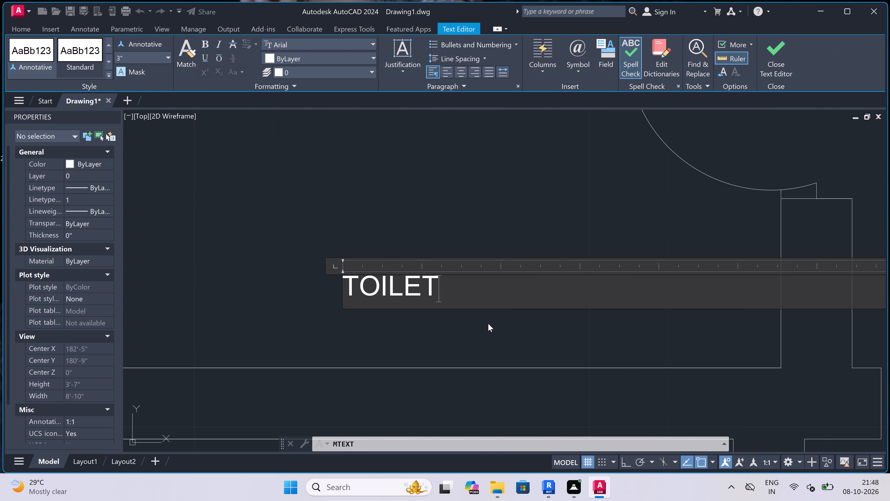
{"action": "key", "text": "Return"}
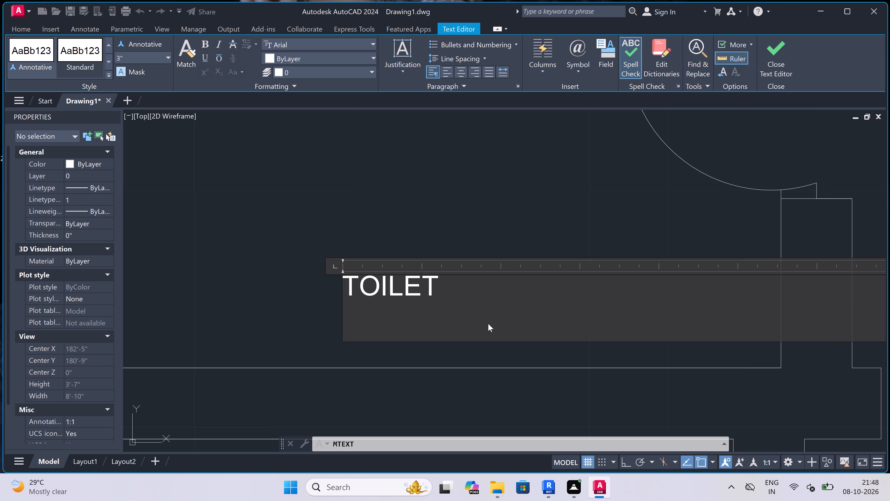
{"action": "type", "text": "7'0"}
{"action": "type", "text": "\"c"}
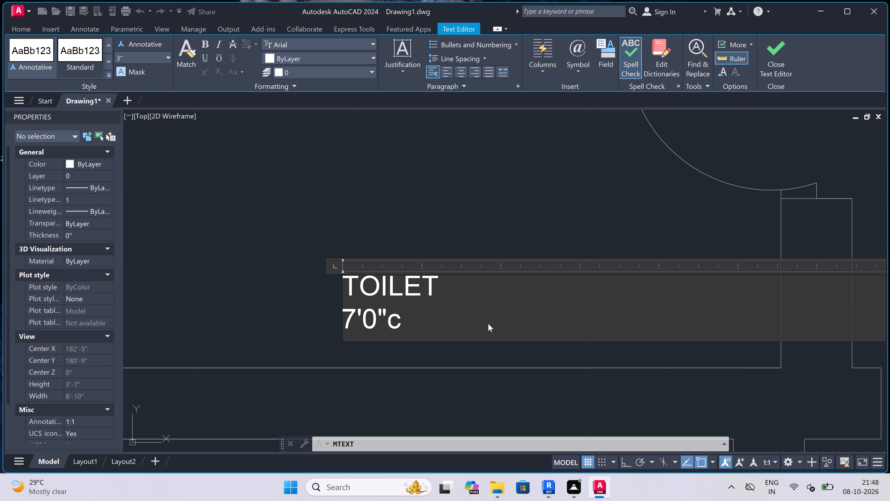
{"action": "key", "text": "BackSpace"}
{"action": "key", "text": "x"}
{"action": "type", "text": "4'0\""}
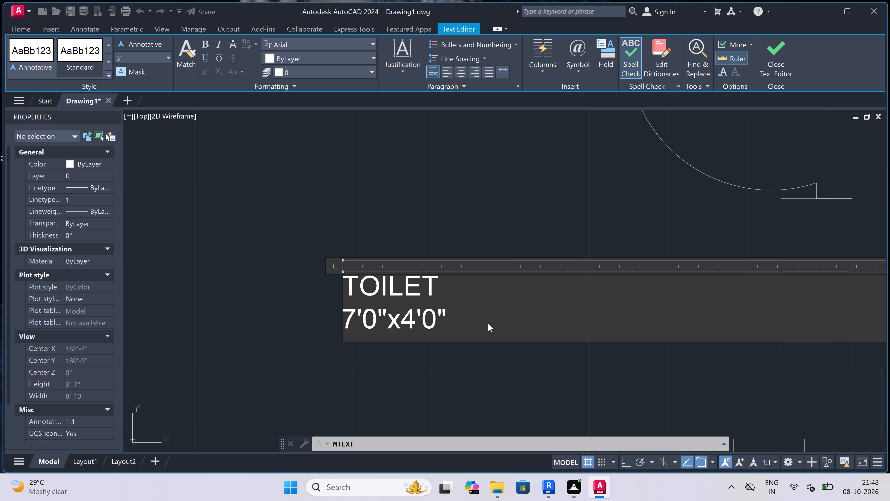
{"action": "left_click", "coordinate": [316, 337]}
Move the new TOILET 7'0"x4'0" label horizontally toward the door side of its room.
{"action": "scroll", "coordinate": [317, 333], "scroll_direction": "down", "scroll_amount": 7}
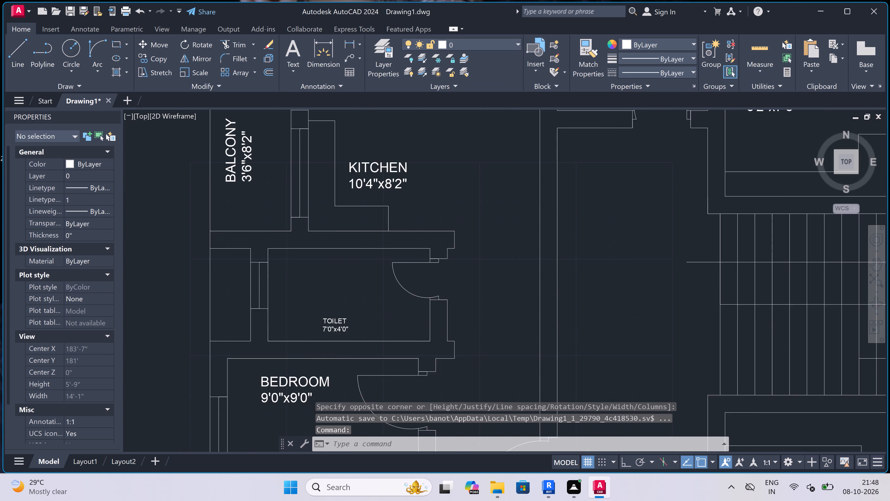
{"action": "scroll", "coordinate": [317, 331], "scroll_direction": "up", "scroll_amount": 2}
{"action": "left_click", "coordinate": [331, 314]}
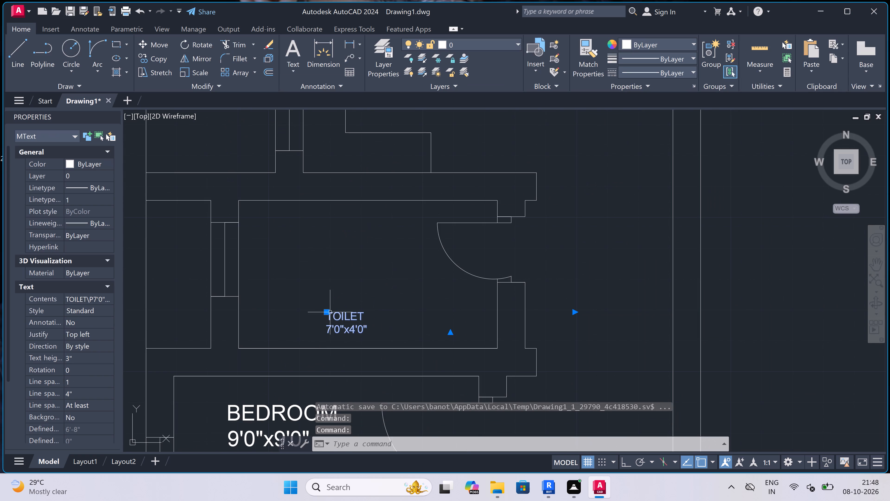
{"action": "left_click", "coordinate": [326, 312]}
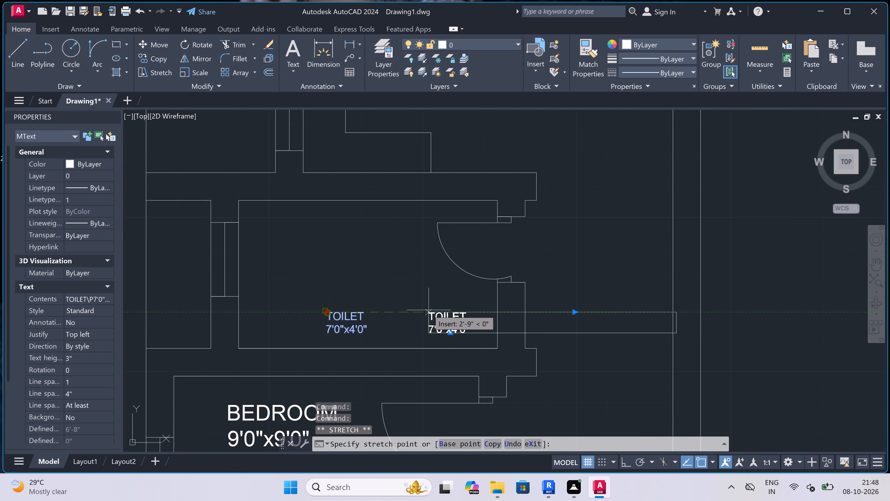
{"action": "left_click", "coordinate": [407, 311]}
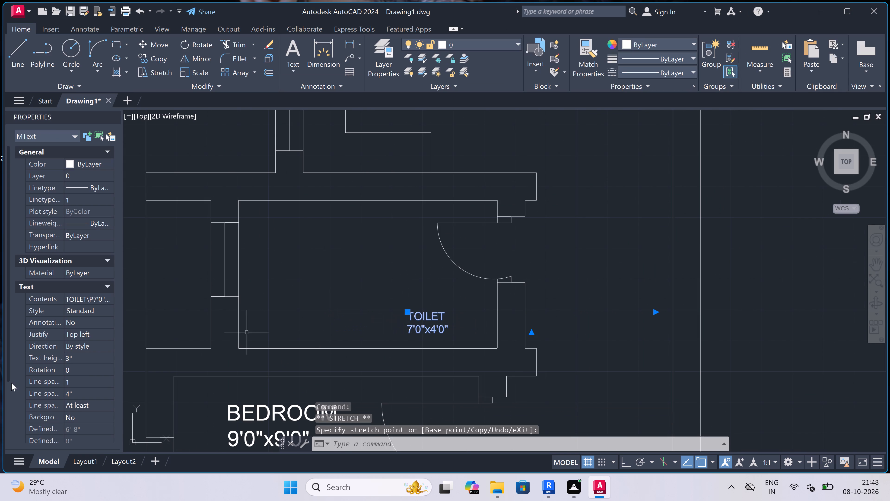
Set the text height of the TOILET 7'0"x4'0" label to 5".
{"action": "left_click_drag", "start_coordinate": [80, 360], "coordinate": [81, 362]}
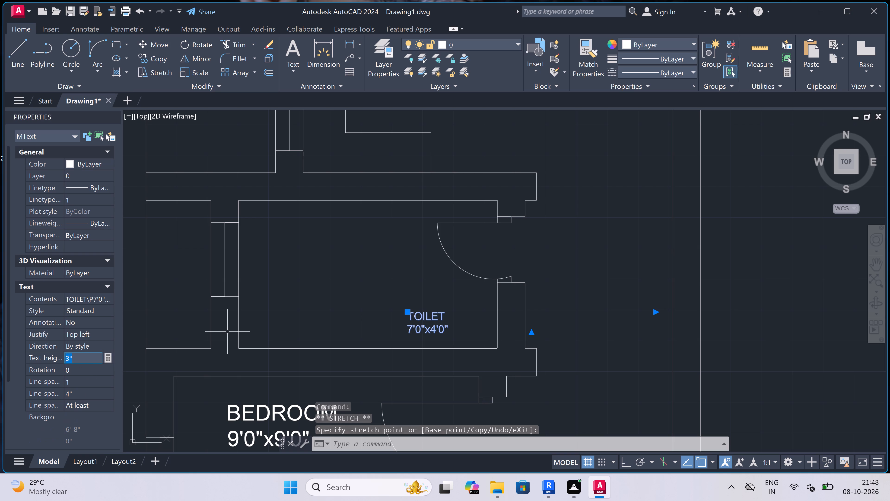
{"action": "key", "text": "BackSpace"}
{"action": "key", "text": "5"}
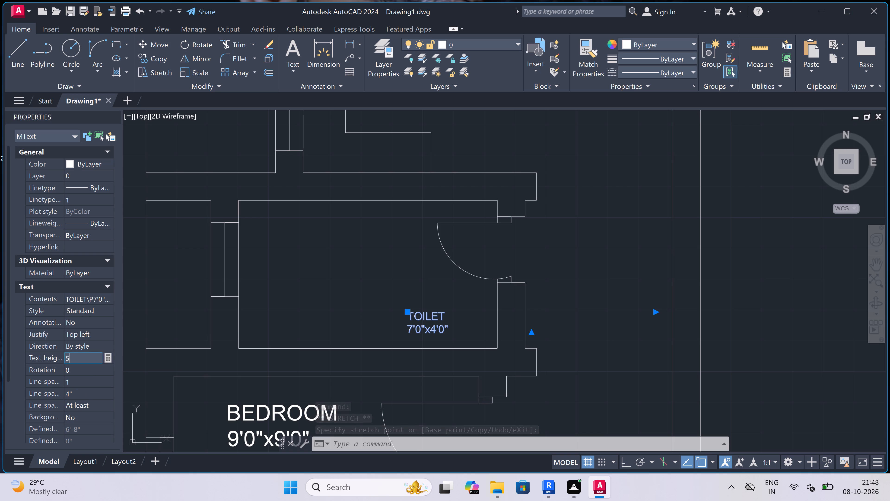
{"action": "key", "text": "shift+quotedbl"}
{"action": "left_click", "coordinate": [289, 306]}
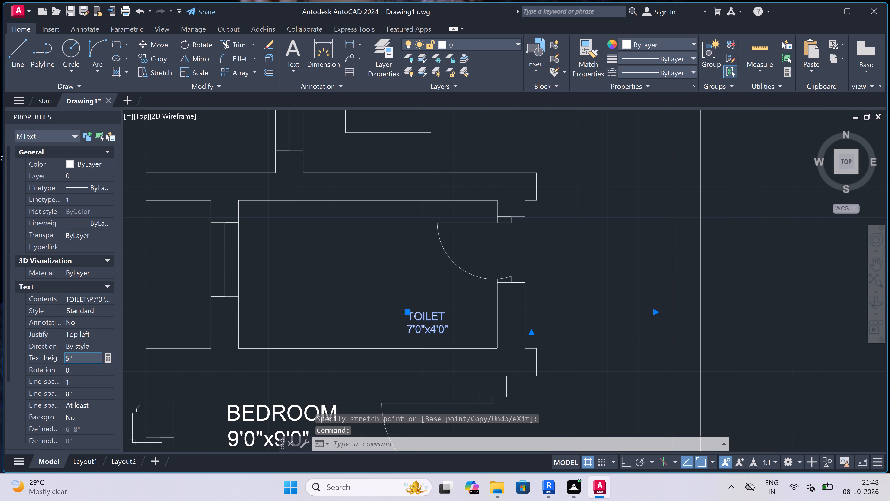
{"action": "key", "text": "Escape"}
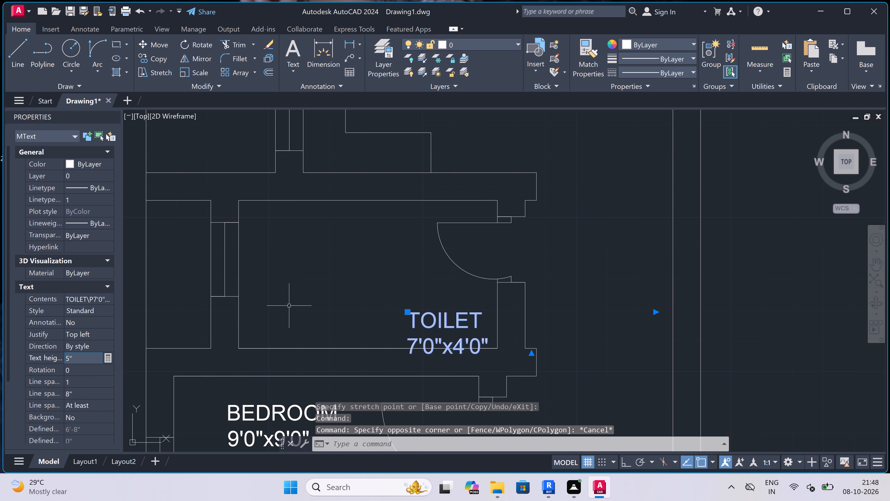
Move the TOILET 7'0"x4'0" label slightly up and left so its dimension line clears the room's bottom wall.
{"action": "scroll", "coordinate": [445, 301], "scroll_direction": "up", "scroll_amount": 1}
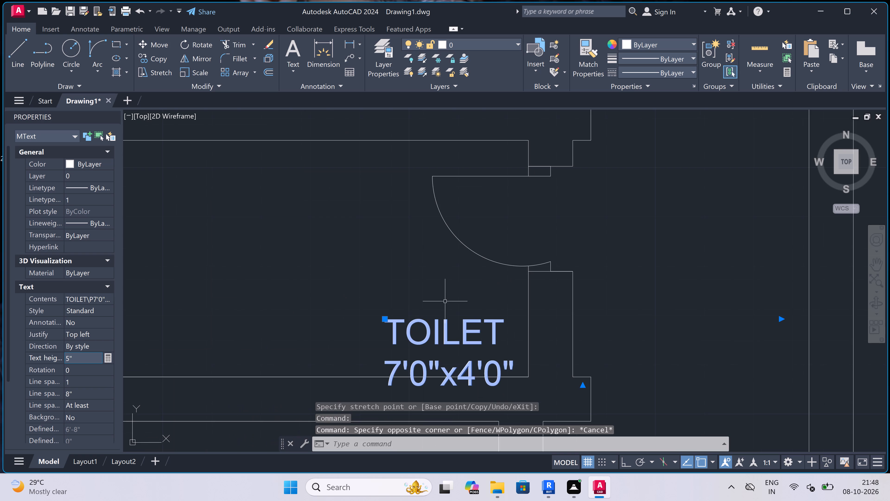
{"action": "left_click", "coordinate": [384, 320]}
{"action": "left_click", "coordinate": [368, 291]}
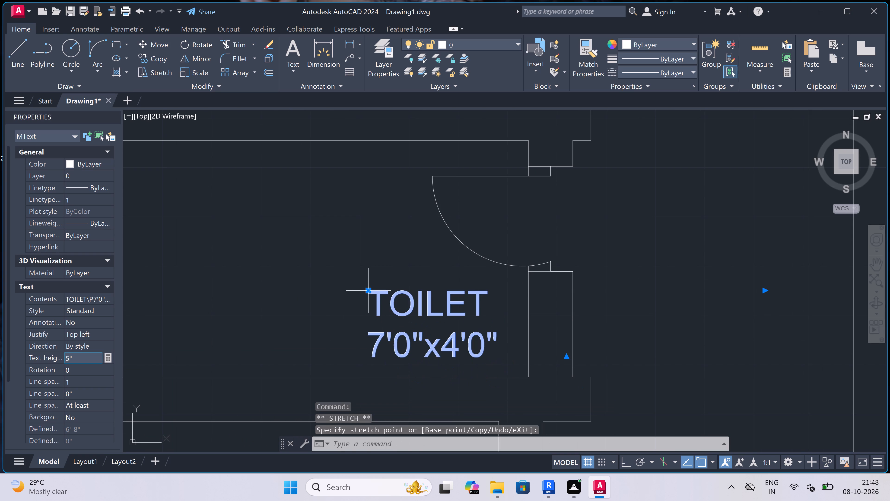
{"action": "key", "text": "Escape"}
{"action": "key", "text": "Escape"}
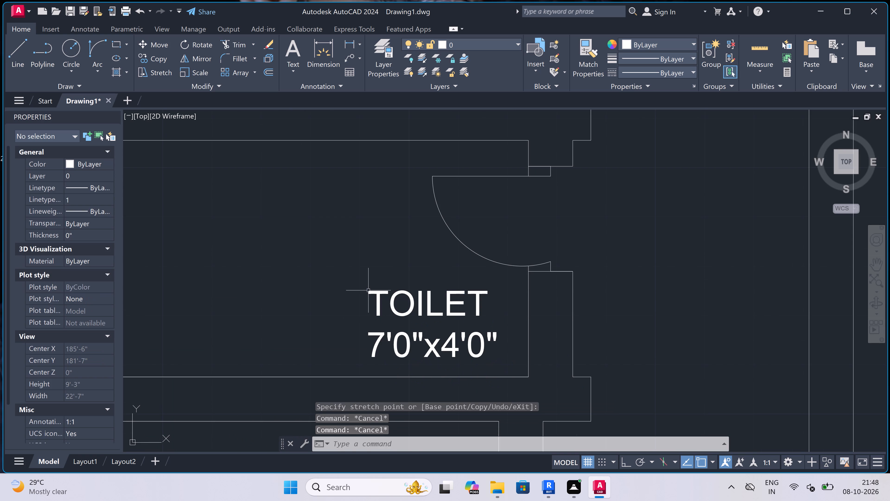
Close the Properties palette.
{"action": "scroll", "coordinate": [368, 290], "scroll_direction": "down", "scroll_amount": 3}
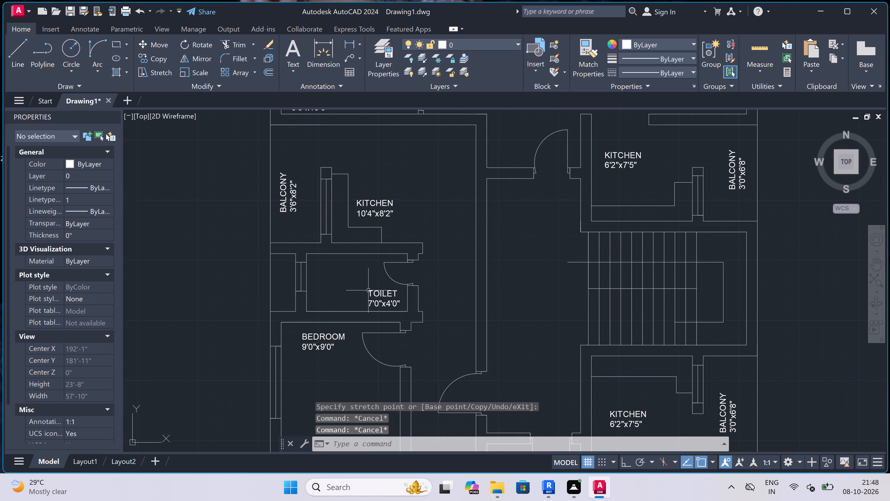
{"action": "scroll", "coordinate": [368, 290], "scroll_direction": "down", "scroll_amount": 4}
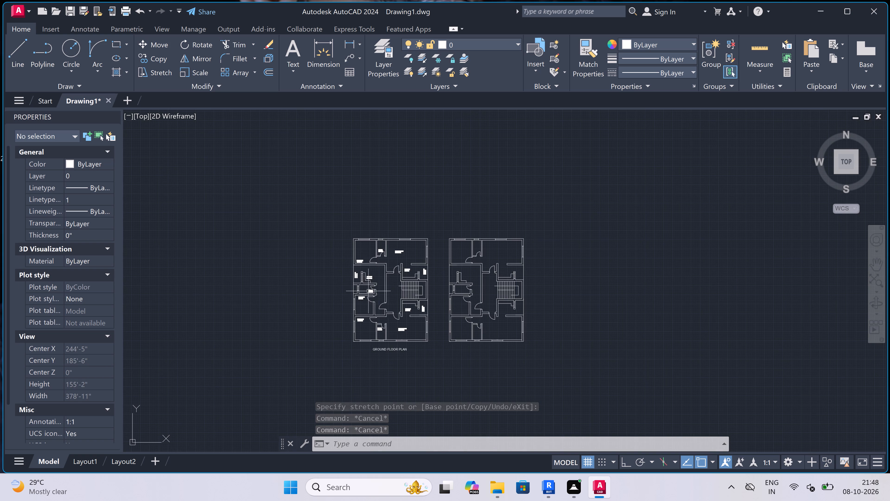
{"action": "scroll", "coordinate": [368, 291], "scroll_direction": "down", "scroll_amount": 1}
{"action": "scroll", "coordinate": [374, 271], "scroll_direction": "up", "scroll_amount": 2}
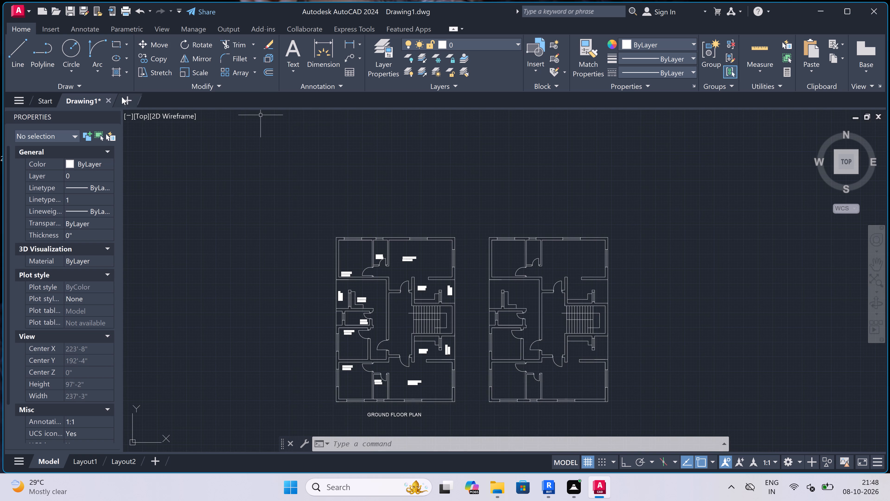
{"action": "double_click", "coordinate": [111, 113]}
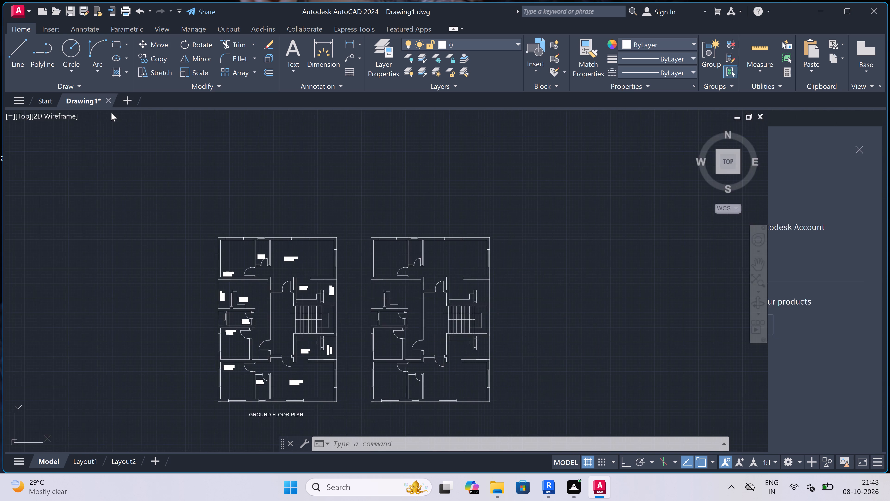
Open the recent drawing FIRST FLOOR PLAN -5 07-10-26.dwg.
{"action": "left_click", "coordinate": [19, 9]}
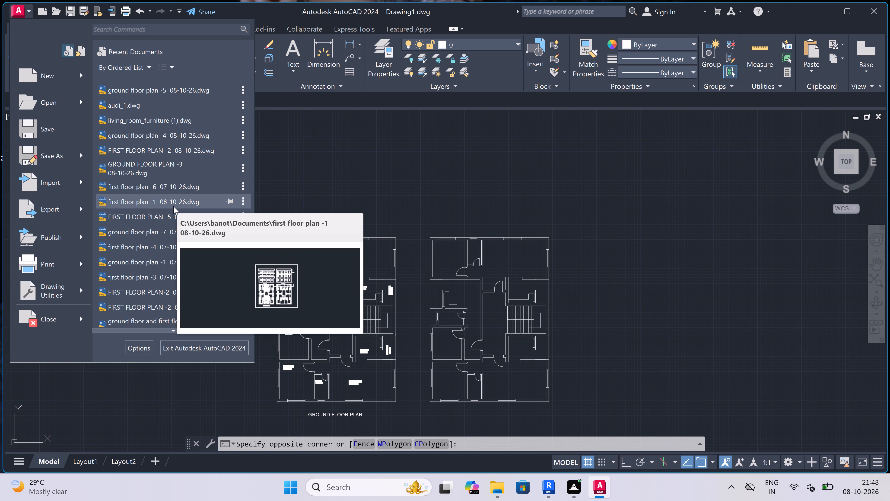
{"action": "double_click", "coordinate": [173, 215]}
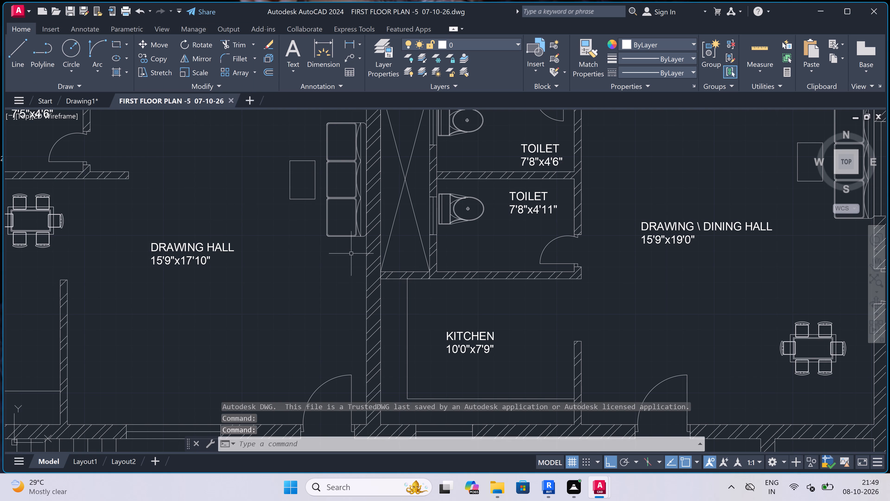
{"action": "scroll", "coordinate": [351, 254], "scroll_direction": "down", "scroll_amount": 2}
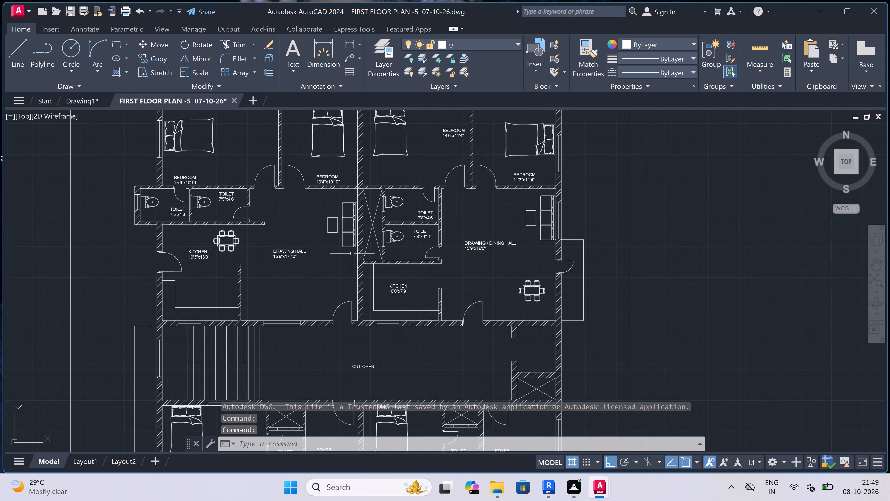
{"action": "scroll", "coordinate": [351, 209], "scroll_direction": "up", "scroll_amount": 2}
{"action": "scroll", "coordinate": [359, 191], "scroll_direction": "up", "scroll_amount": 2}
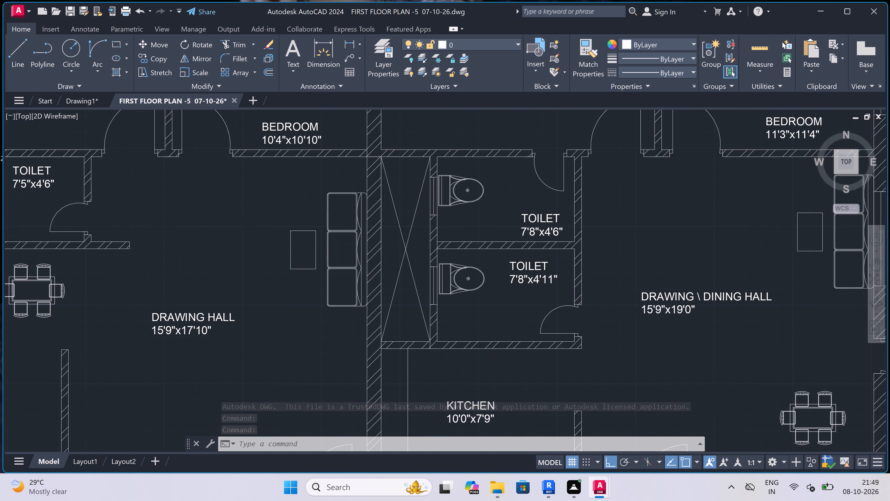
{"action": "scroll", "coordinate": [369, 176], "scroll_direction": "up", "scroll_amount": 2}
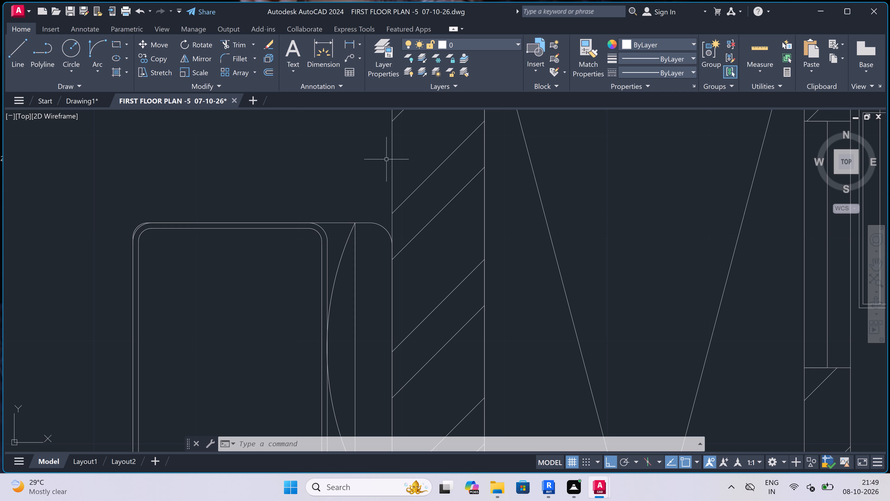
Copy the three-seat sofa and its centre table from the DRAWING HALL 15'9"x17'10" to the clipboard.
{"action": "left_click", "coordinate": [386, 159]}
{"action": "scroll", "coordinate": [387, 159], "scroll_direction": "down", "scroll_amount": 4}
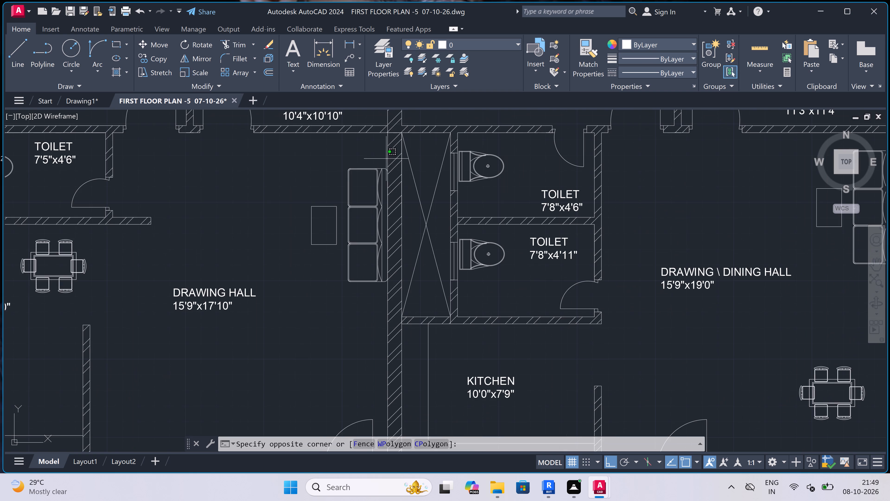
{"action": "scroll", "coordinate": [345, 262], "scroll_direction": "up", "scroll_amount": 2}
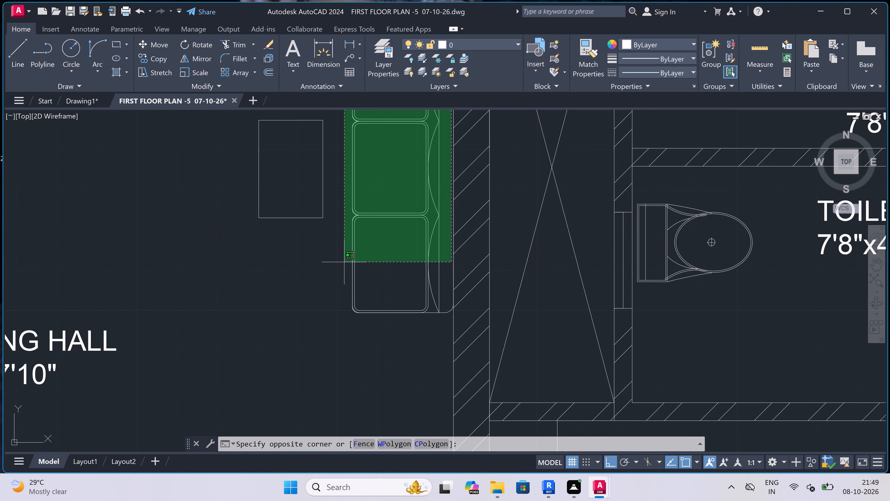
{"action": "left_click", "coordinate": [216, 347]}
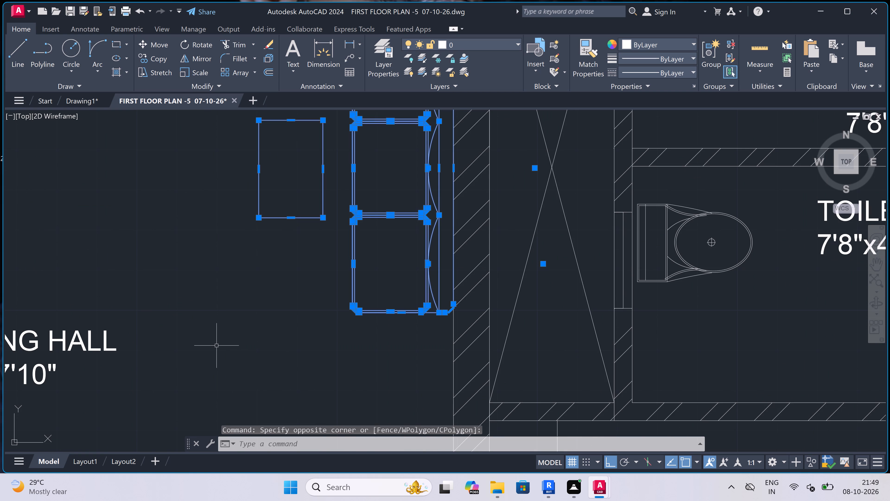
{"action": "key", "text": "ctrl+c"}
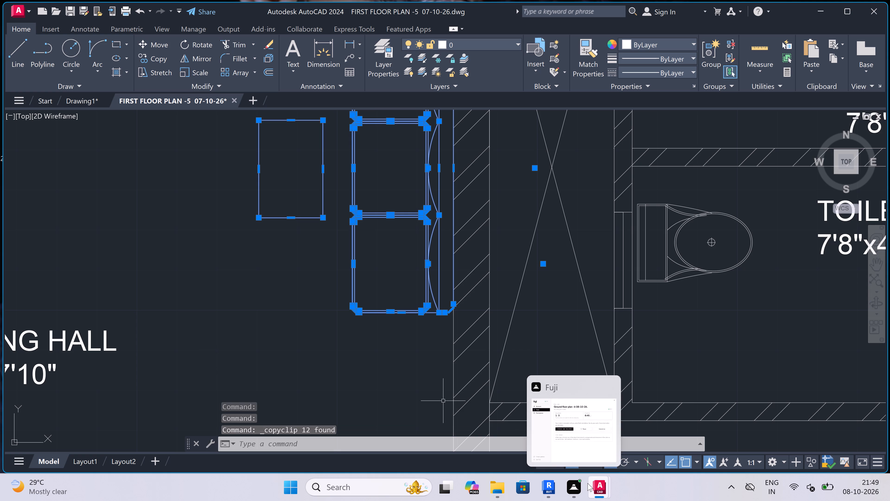
Paste the sofa and table into Drawing1, in the LIVING ROOM 12'8"x10'0" with the sofa back against the east window wall.
{"action": "left_click", "coordinate": [551, 429]}
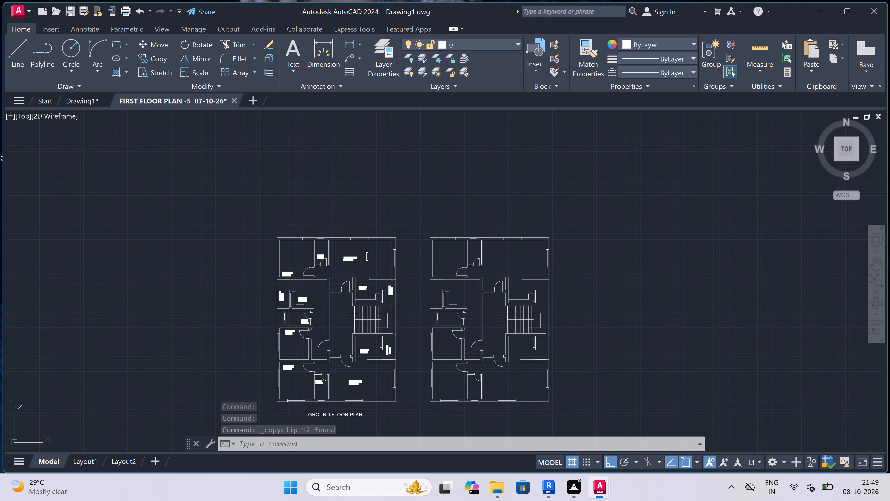
{"action": "key", "text": "ctrl+v"}
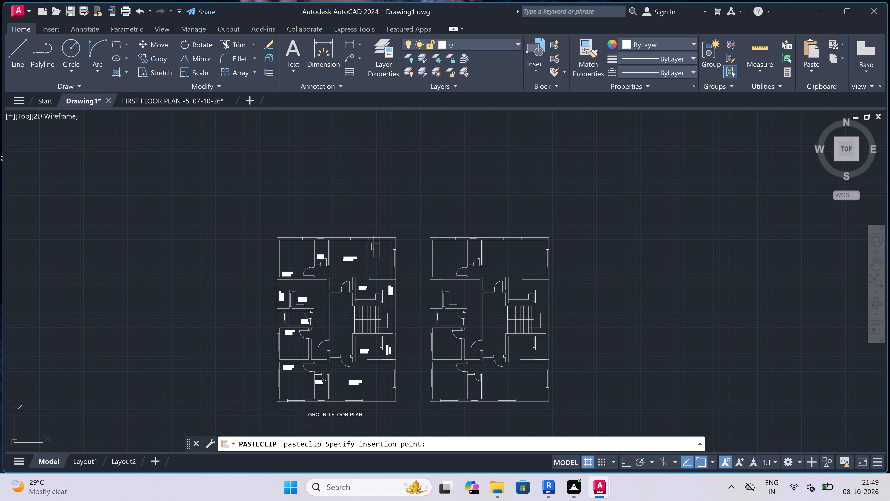
{"action": "scroll", "coordinate": [315, 354], "scroll_direction": "up", "scroll_amount": 2}
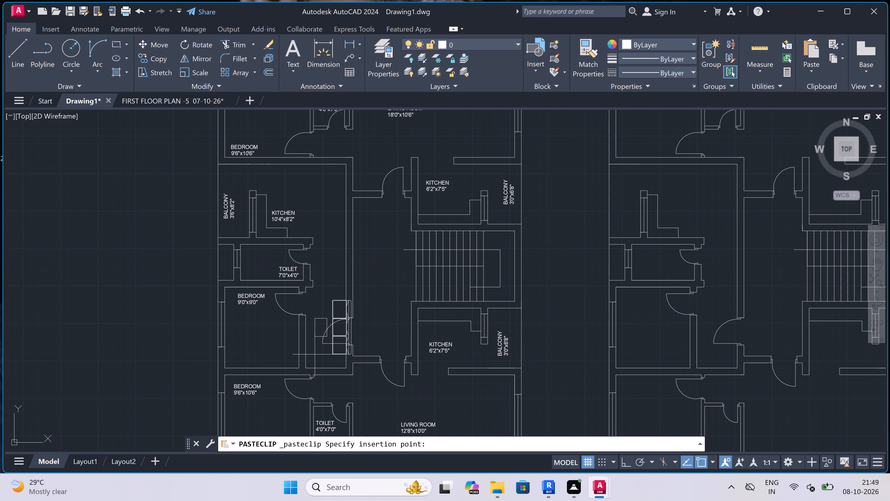
{"action": "scroll", "coordinate": [339, 303], "scroll_direction": "down", "scroll_amount": 2}
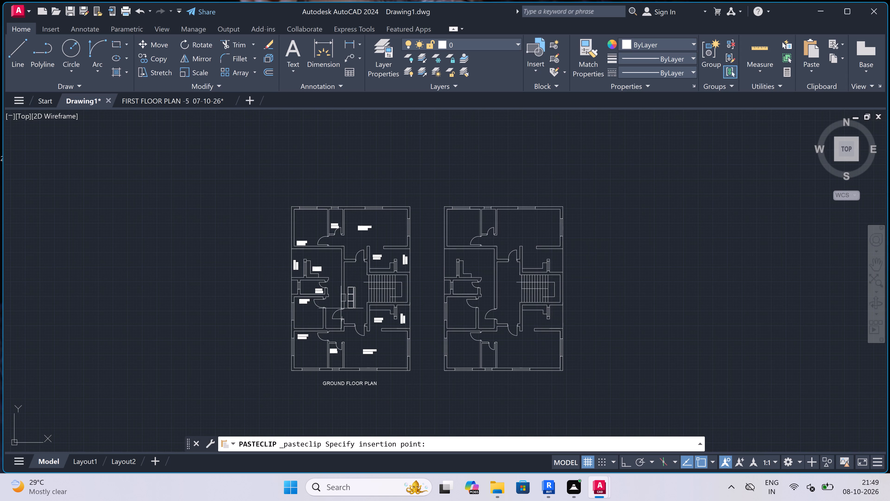
{"action": "scroll", "coordinate": [371, 404], "scroll_direction": "up", "scroll_amount": 2}
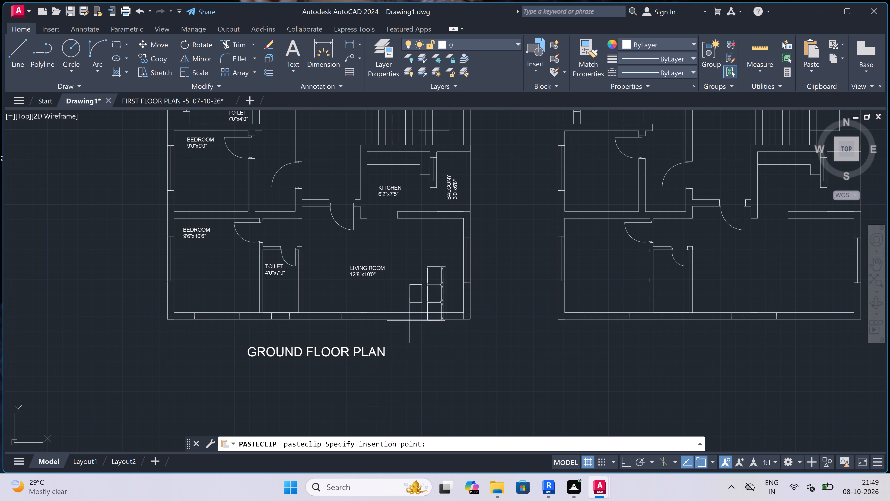
{"action": "scroll", "coordinate": [419, 299], "scroll_direction": "up", "scroll_amount": 3}
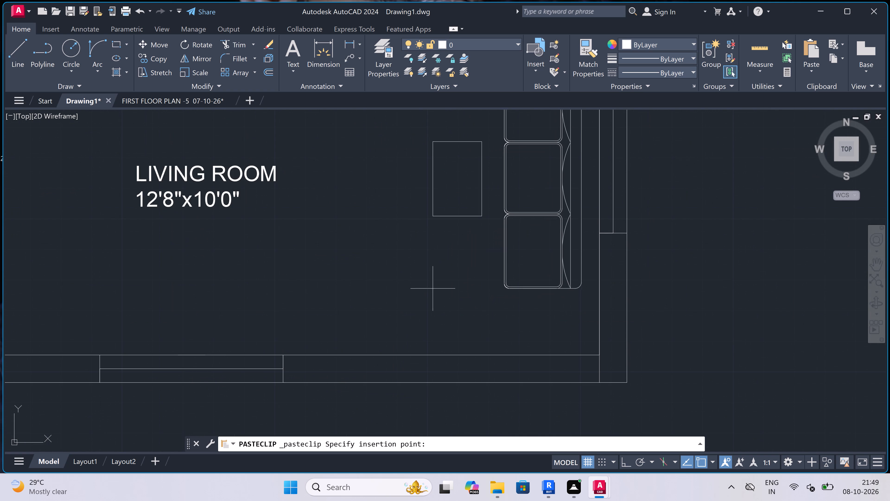
{"action": "left_click", "coordinate": [446, 296]}
Copy the sofa and table straight up about 35'6" with Ortho on, into the LIVING ROOM 18'0"x10'6" beside its east window.
{"action": "scroll", "coordinate": [398, 289], "scroll_direction": "down", "scroll_amount": 4}
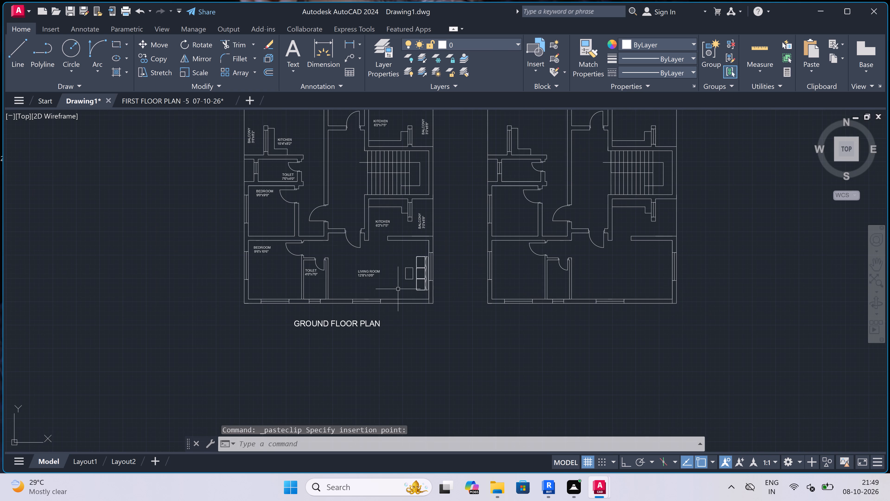
{"action": "scroll", "coordinate": [398, 289], "scroll_direction": "down", "scroll_amount": 1}
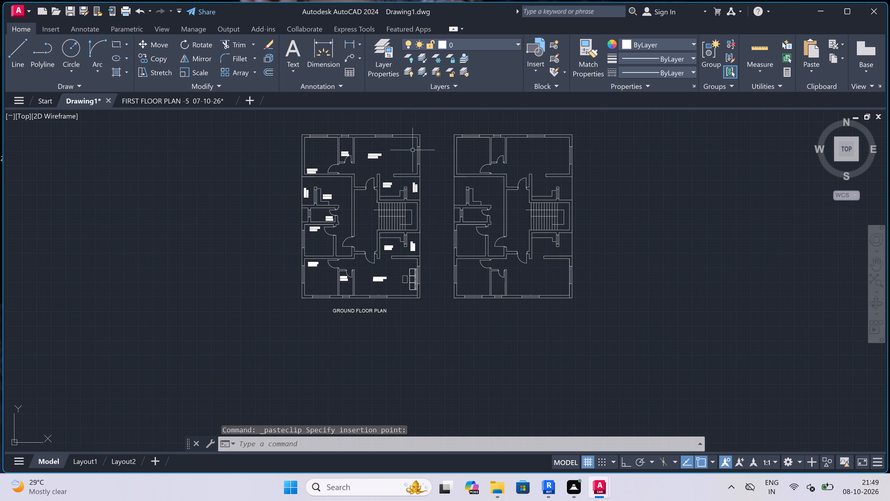
{"action": "scroll", "coordinate": [423, 285], "scroll_direction": "up", "scroll_amount": 4}
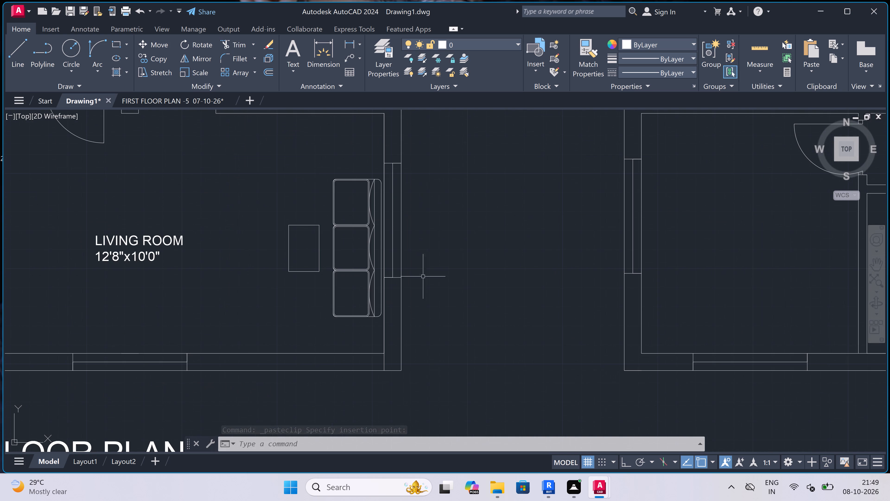
{"action": "scroll", "coordinate": [364, 167], "scroll_direction": "up", "scroll_amount": 1}
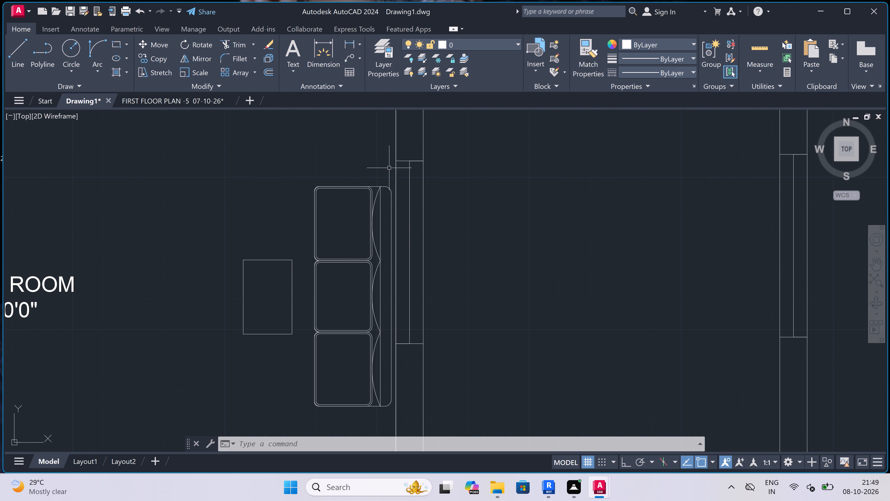
{"action": "scroll", "coordinate": [389, 168], "scroll_direction": "up", "scroll_amount": 2}
{"action": "left_click", "coordinate": [397, 161]}
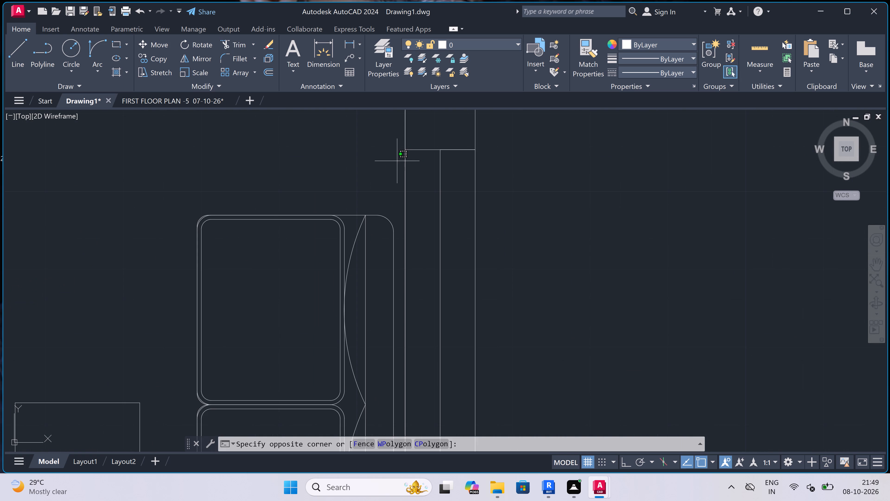
{"action": "scroll", "coordinate": [397, 161], "scroll_direction": "down", "scroll_amount": 2}
{"action": "scroll", "coordinate": [250, 367], "scroll_direction": "down", "scroll_amount": 2}
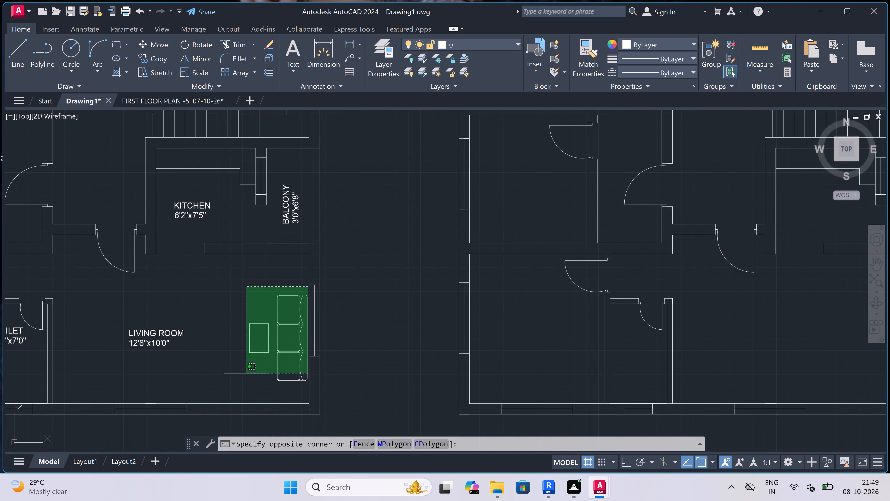
{"action": "double_click", "coordinate": [237, 394]}
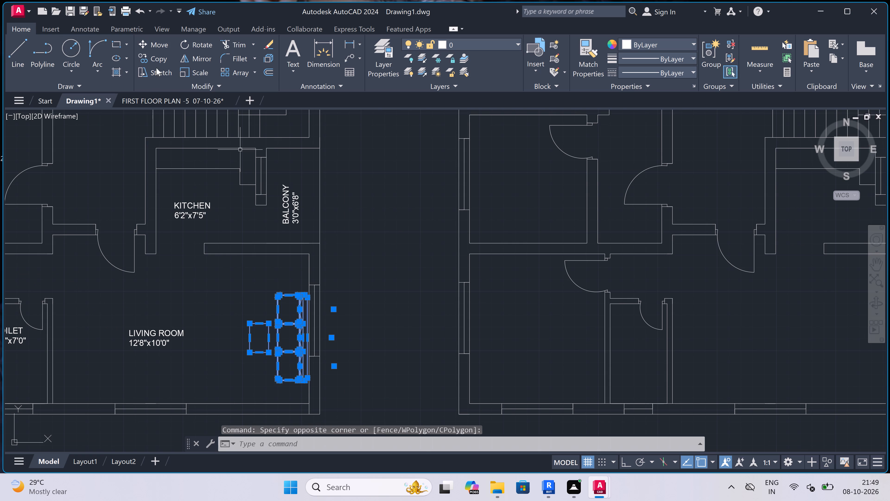
{"action": "left_click", "coordinate": [159, 55]}
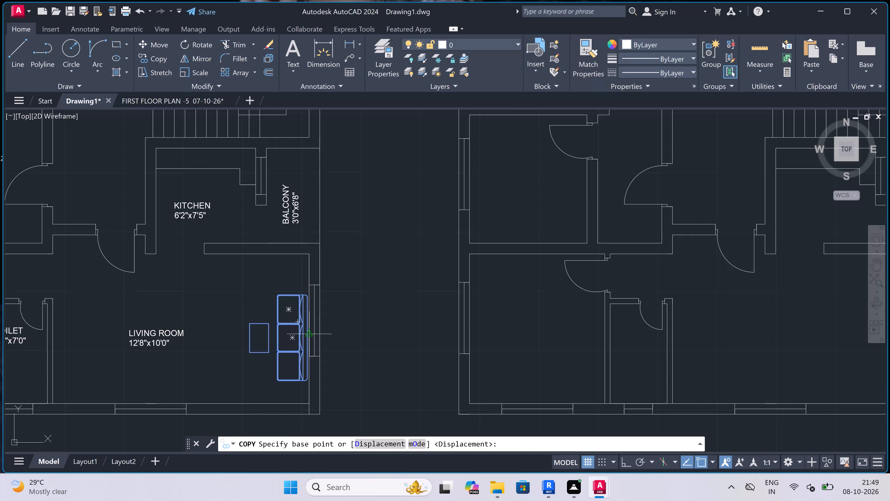
{"action": "scroll", "coordinate": [311, 332], "scroll_direction": "up", "scroll_amount": 2}
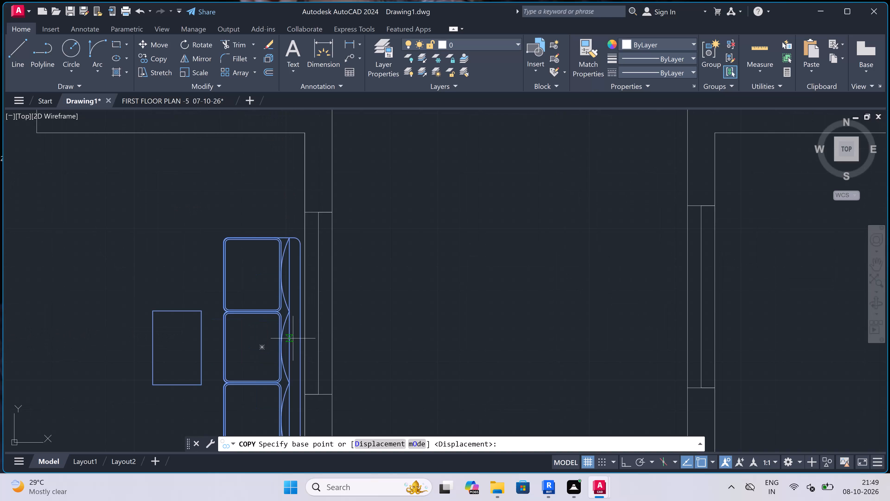
{"action": "scroll", "coordinate": [293, 338], "scroll_direction": "up", "scroll_amount": 2}
{"action": "left_click", "coordinate": [309, 336]}
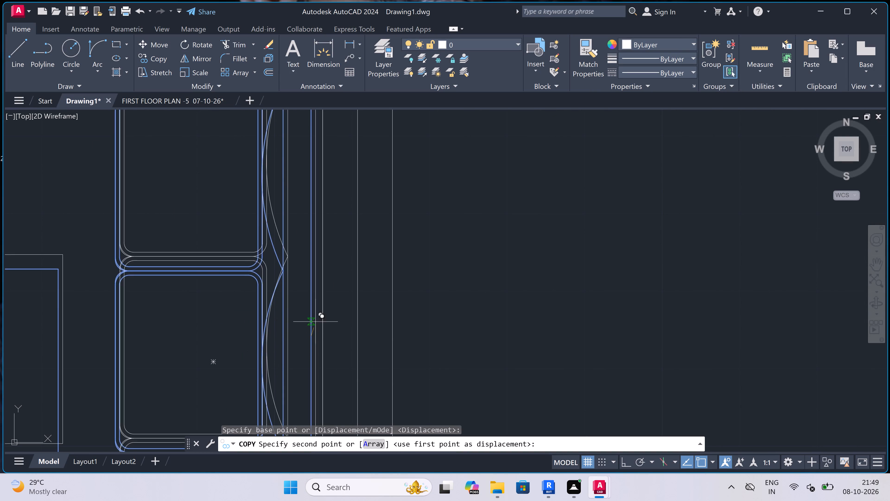
{"action": "scroll", "coordinate": [330, 283], "scroll_direction": "down", "scroll_amount": 9}
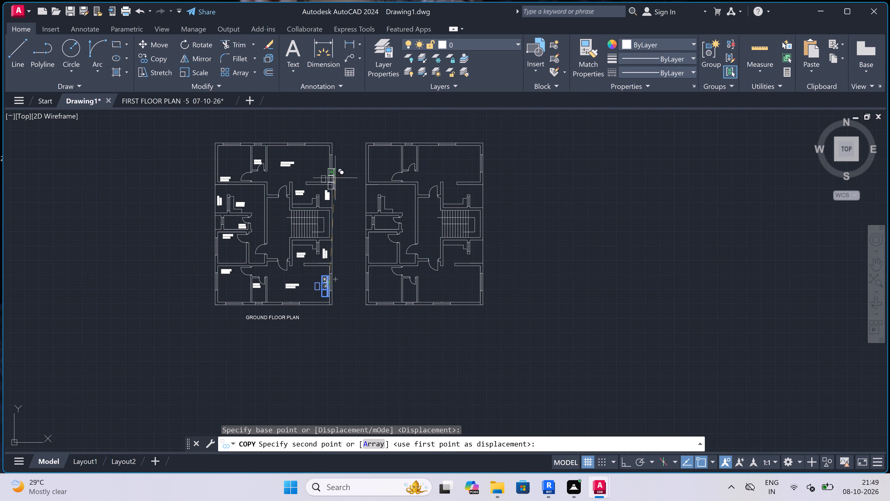
{"action": "key", "text": "F8"}
{"action": "scroll", "coordinate": [324, 148], "scroll_direction": "up", "scroll_amount": 3}
{"action": "scroll", "coordinate": [346, 175], "scroll_direction": "up", "scroll_amount": 2}
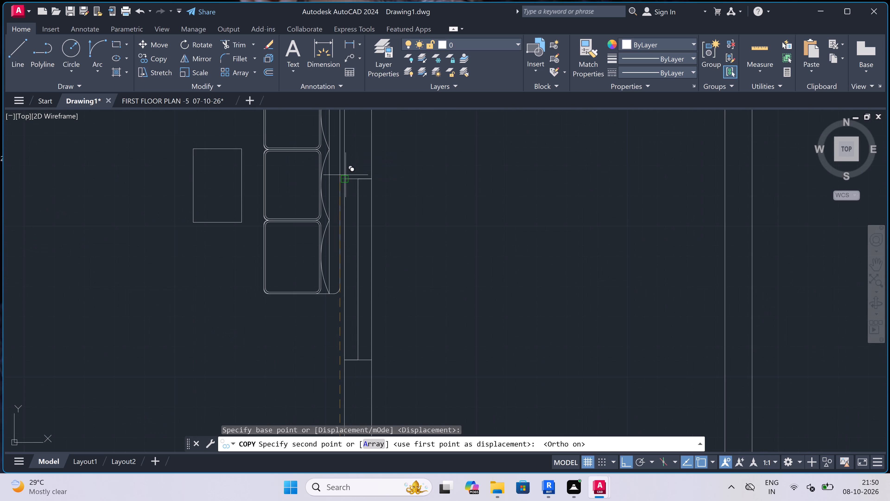
{"action": "scroll", "coordinate": [337, 260], "scroll_direction": "up", "scroll_amount": 3}
{"action": "left_click", "coordinate": [337, 260]}
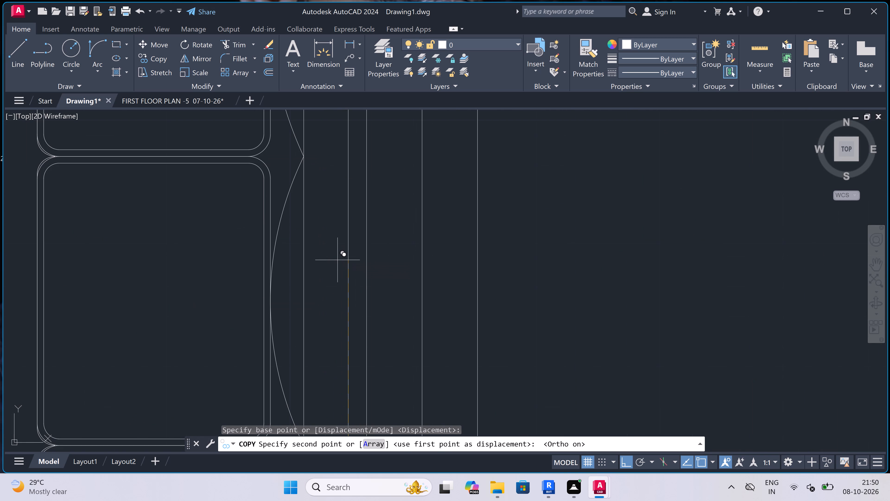
{"action": "key", "text": "Escape"}
Copy the WC fixture from the TOILET 7'8"x4'11" in the FIRST FLOOR PLAN -5 drawing to the clipboard.
{"action": "scroll", "coordinate": [337, 234], "scroll_direction": "down", "scroll_amount": 3}
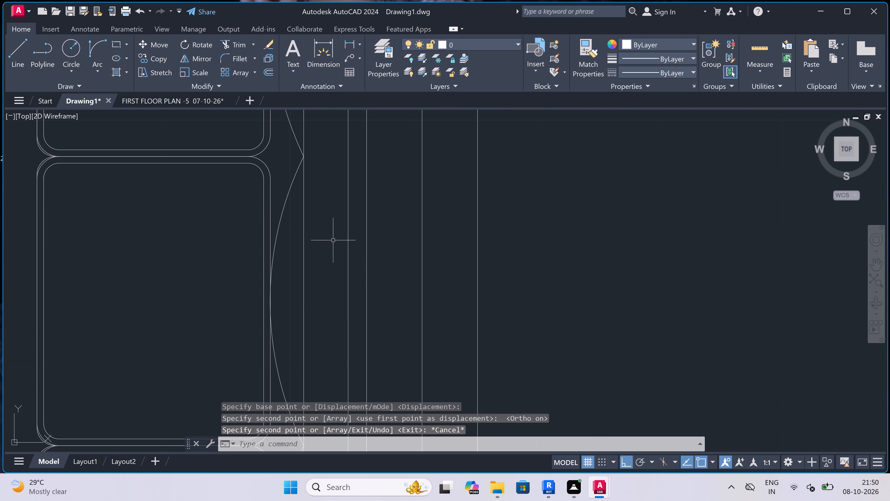
{"action": "scroll", "coordinate": [337, 234], "scroll_direction": "down", "scroll_amount": 6}
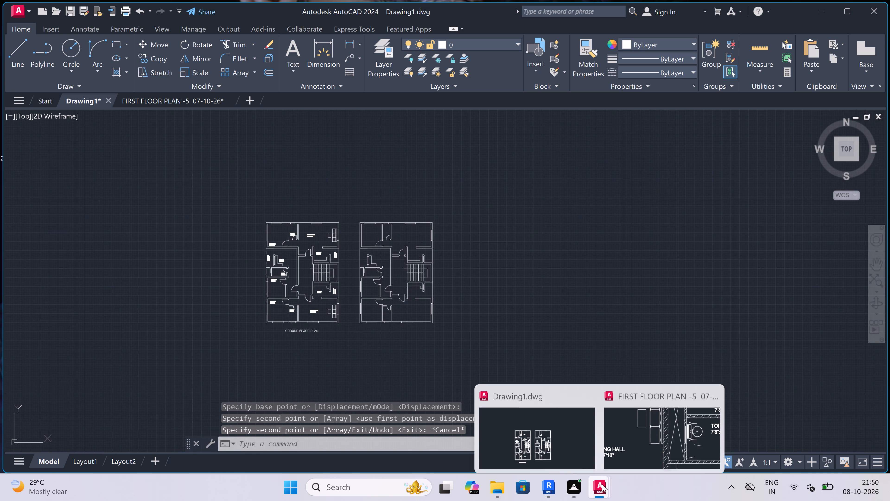
{"action": "left_click", "coordinate": [616, 423]}
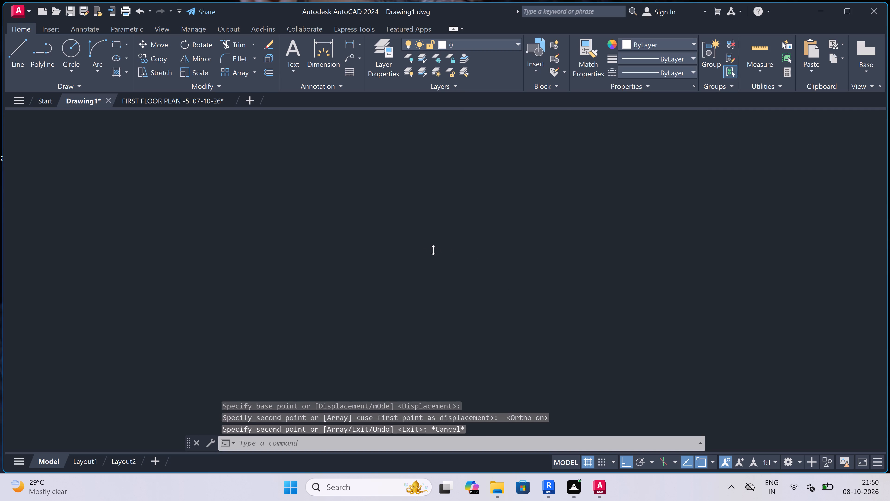
{"action": "scroll", "coordinate": [377, 276], "scroll_direction": "down", "scroll_amount": 3}
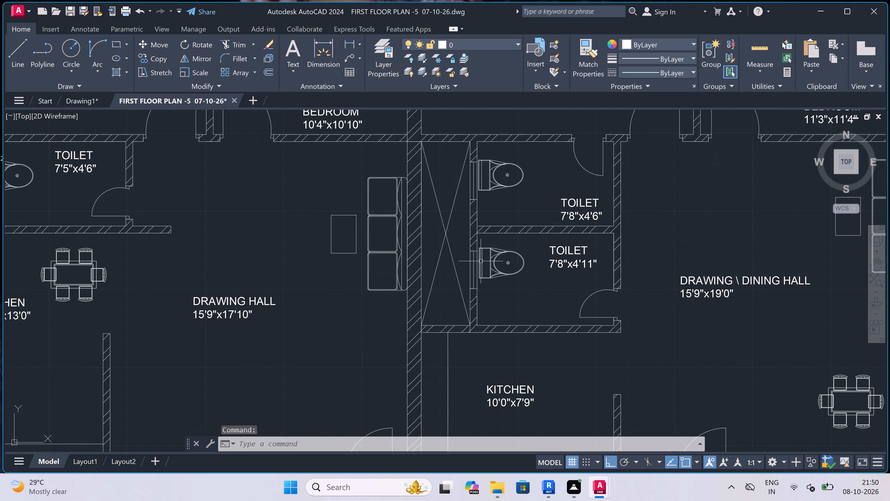
{"action": "scroll", "coordinate": [539, 255], "scroll_direction": "up", "scroll_amount": 2}
{"action": "left_click", "coordinate": [474, 247]}
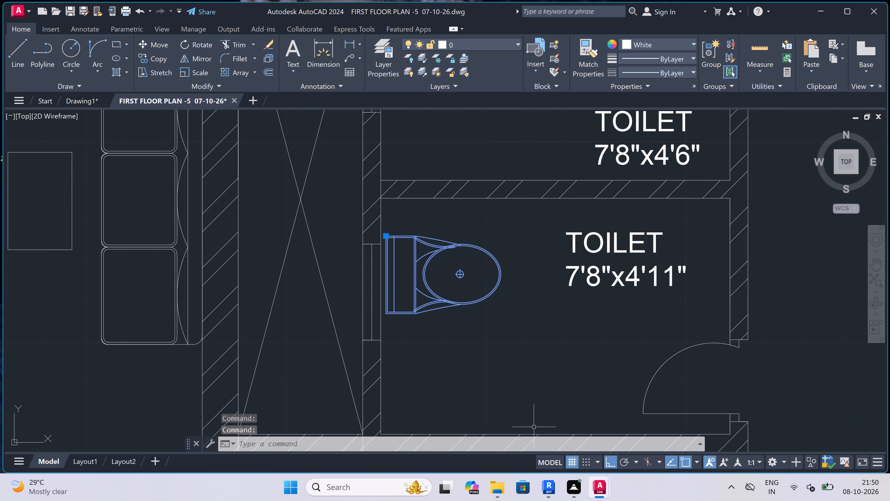
{"action": "key", "text": "ctrl+c"}
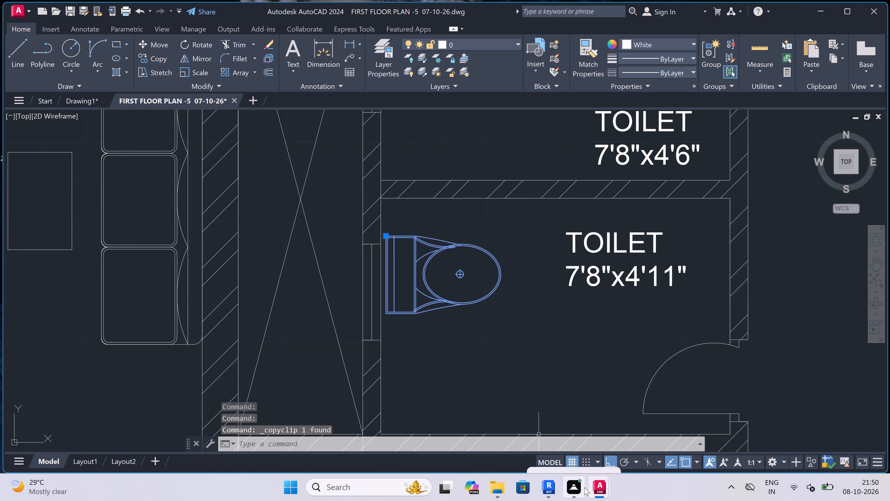
Paste the WC into Drawing1, in the TOILET 7'0"x4'0" with its tank against the west wall at the window.
{"action": "left_click", "coordinate": [565, 449]}
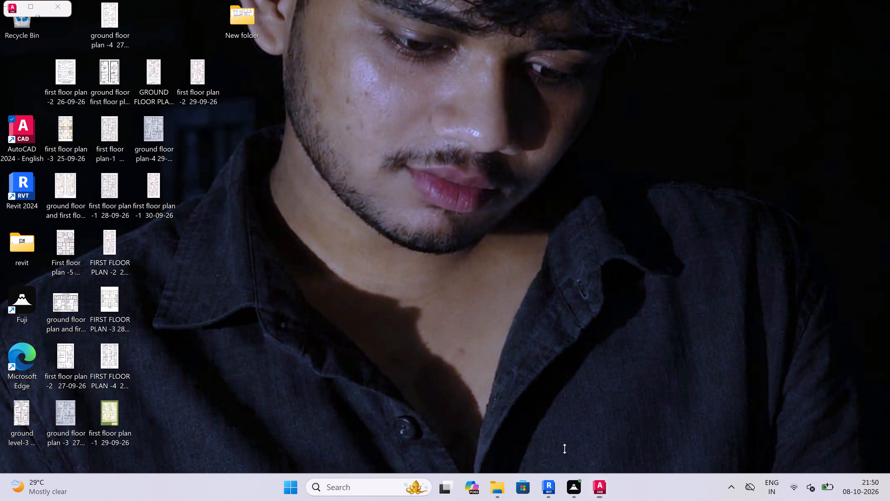
{"action": "key", "text": "ctrl+v"}
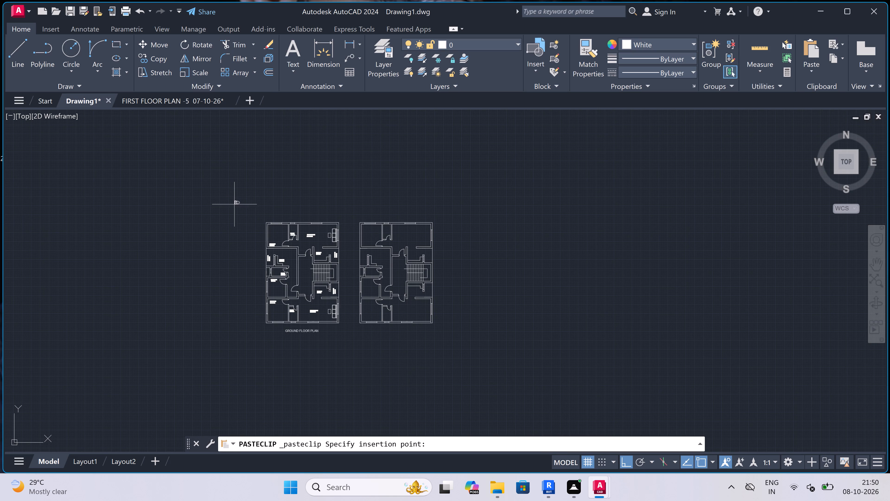
{"action": "scroll", "coordinate": [239, 207], "scroll_direction": "up", "scroll_amount": 1}
{"action": "scroll", "coordinate": [439, 256], "scroll_direction": "up", "scroll_amount": 2}
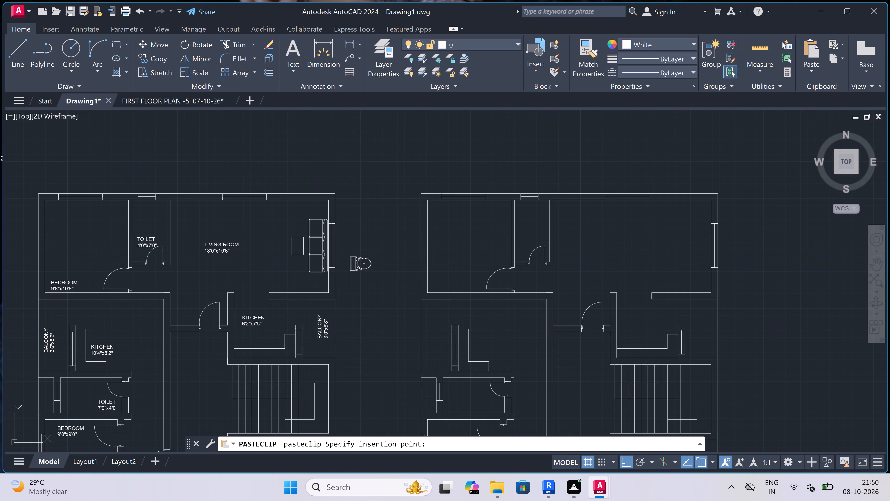
{"action": "scroll", "coordinate": [350, 271], "scroll_direction": "down", "scroll_amount": 2}
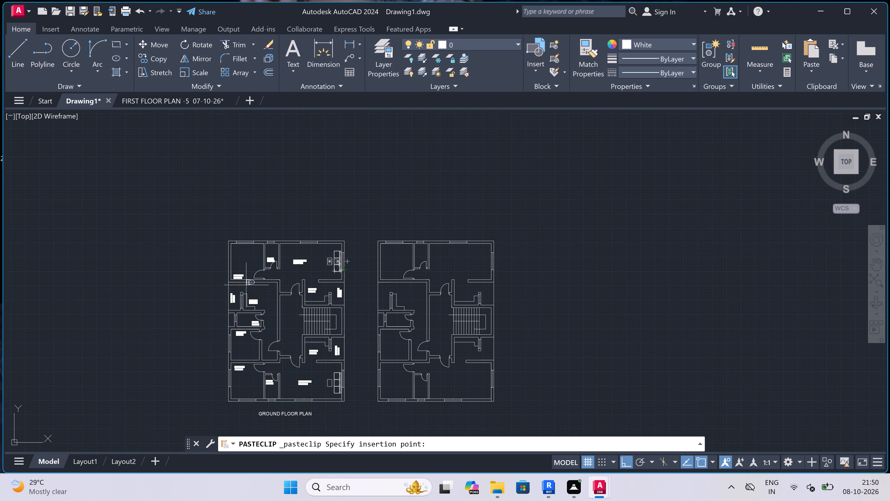
{"action": "scroll", "coordinate": [248, 368], "scroll_direction": "up", "scroll_amount": 2}
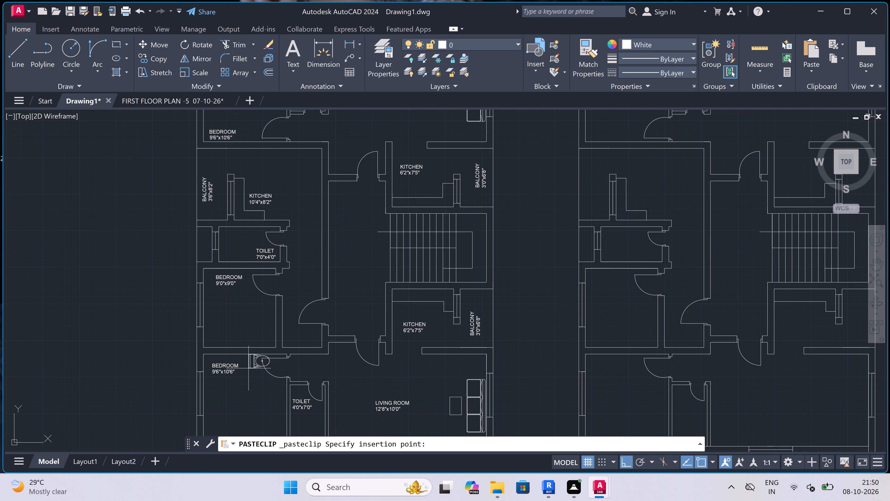
{"action": "scroll", "coordinate": [206, 225], "scroll_direction": "up", "scroll_amount": 2}
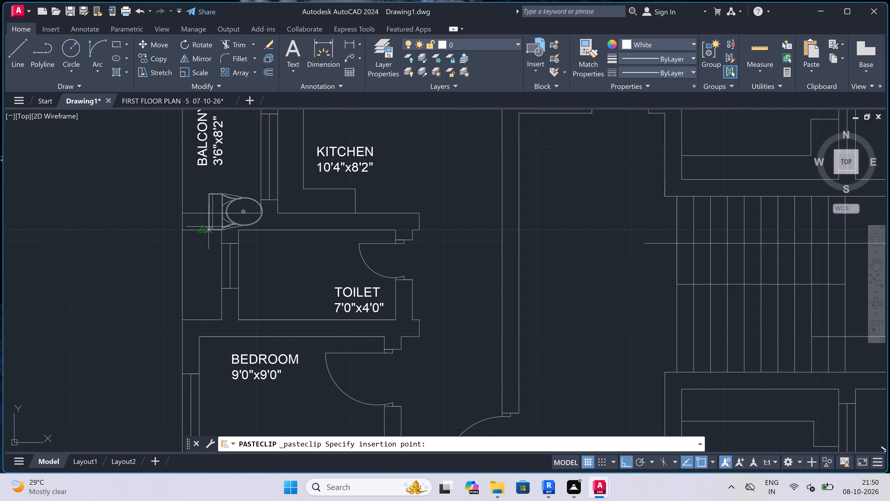
{"action": "scroll", "coordinate": [235, 271], "scroll_direction": "up", "scroll_amount": 1}
{"action": "scroll", "coordinate": [242, 289], "scroll_direction": "up", "scroll_amount": 2}
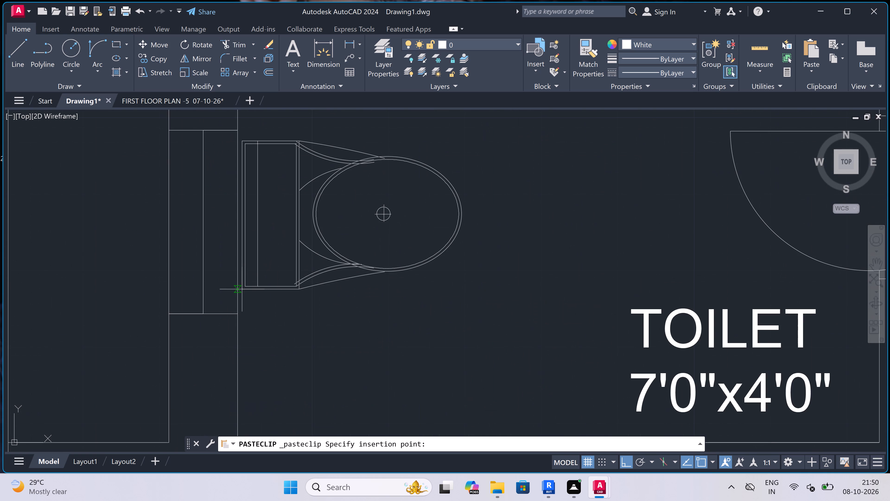
{"action": "left_click", "coordinate": [243, 294]}
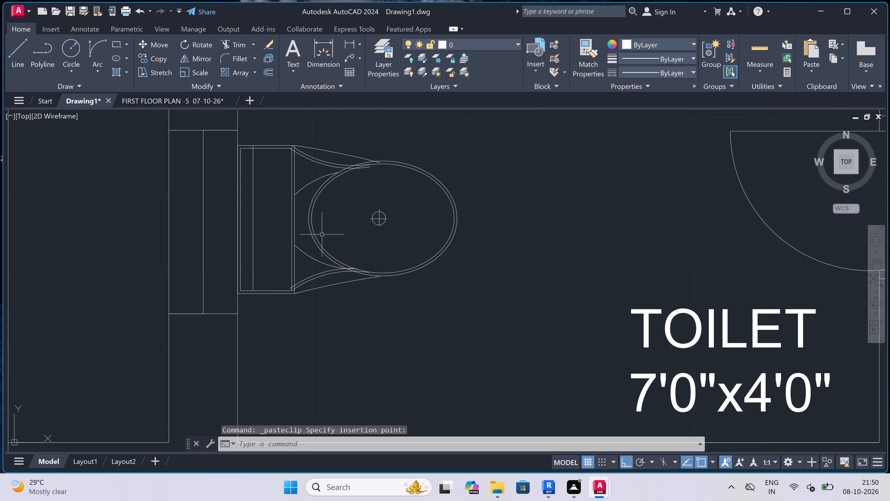
Copy the WC from the TOILET 7'0"x4'0" into the lower BEDROOM 9'6"x10'6" with Ortho off, beside the TOILET 4'0"x7'0".
{"action": "left_click", "coordinate": [331, 207]}
{"action": "double_click", "coordinate": [275, 274]}
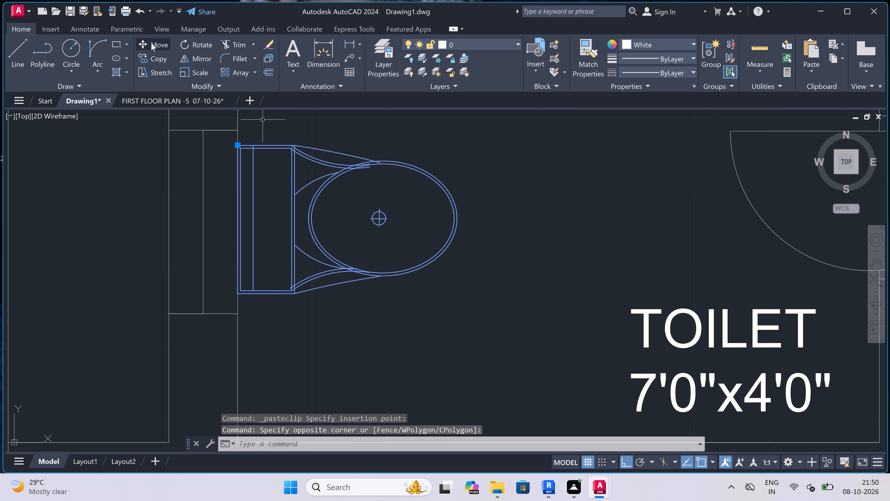
{"action": "left_click", "coordinate": [152, 53]}
{"action": "left_click", "coordinate": [290, 209]}
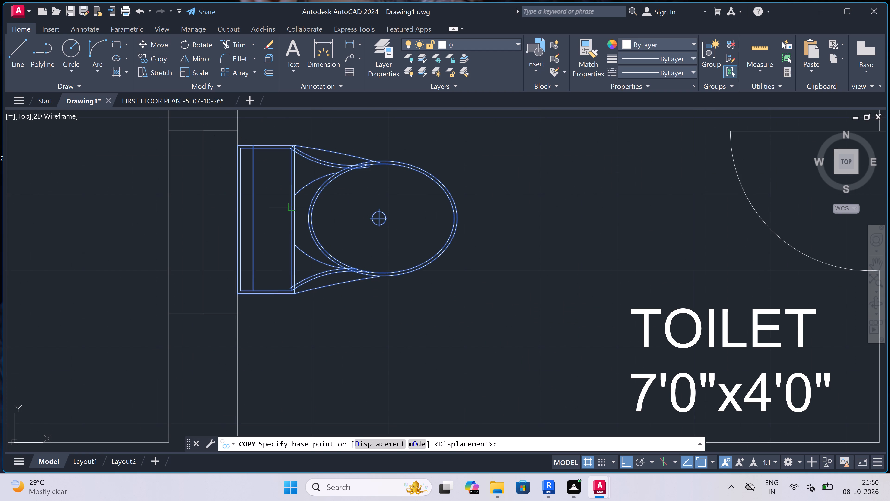
{"action": "scroll", "coordinate": [319, 307], "scroll_direction": "down", "scroll_amount": 5}
{"action": "scroll", "coordinate": [328, 290], "scroll_direction": "down", "scroll_amount": 2}
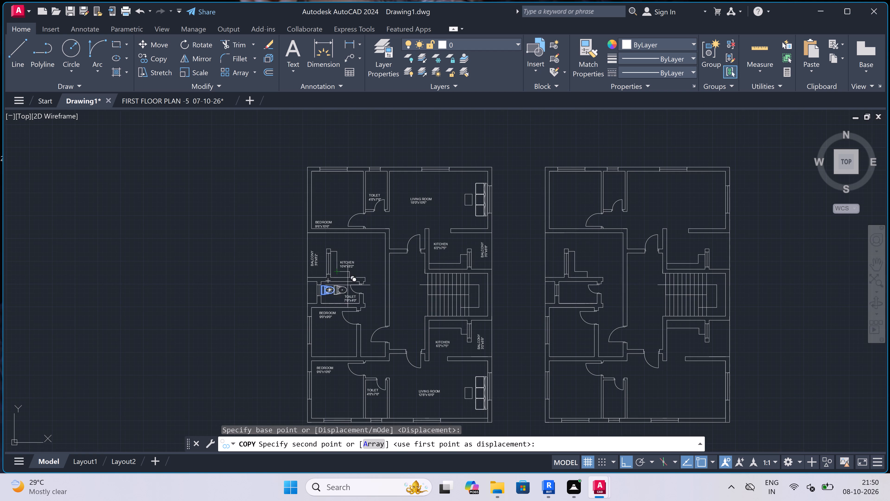
{"action": "scroll", "coordinate": [374, 311], "scroll_direction": "down", "scroll_amount": 1}
{"action": "key", "text": "F8"}
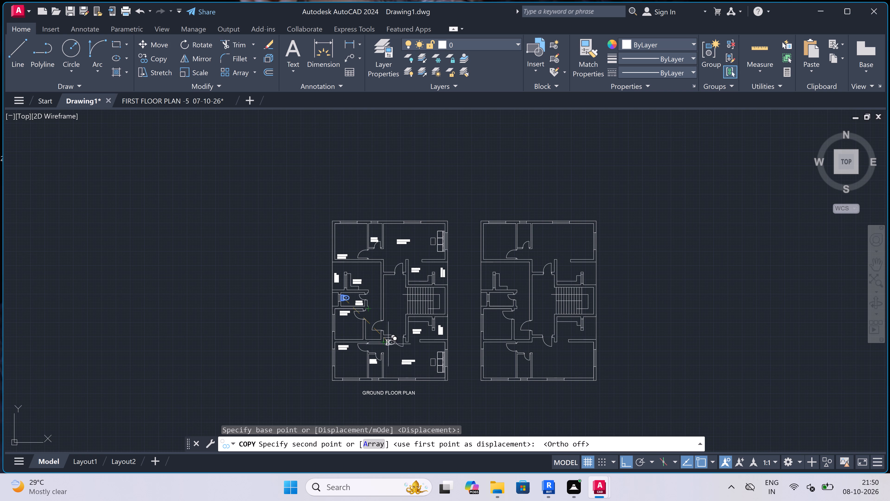
{"action": "scroll", "coordinate": [386, 383], "scroll_direction": "up", "scroll_amount": 4}
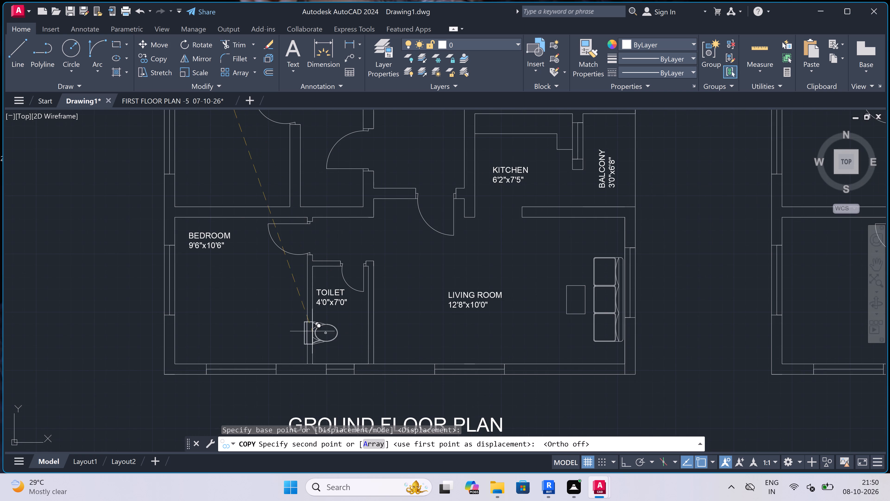
{"action": "left_click", "coordinate": [244, 318]}
{"action": "key", "text": "Escape"}
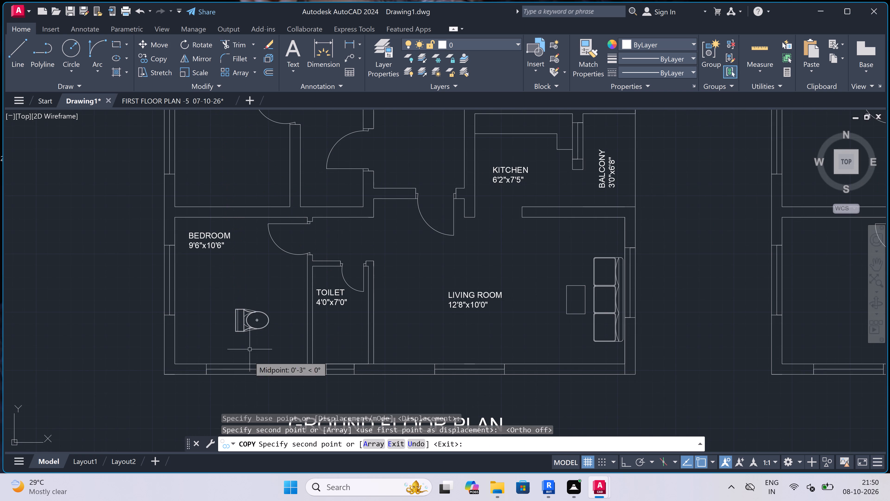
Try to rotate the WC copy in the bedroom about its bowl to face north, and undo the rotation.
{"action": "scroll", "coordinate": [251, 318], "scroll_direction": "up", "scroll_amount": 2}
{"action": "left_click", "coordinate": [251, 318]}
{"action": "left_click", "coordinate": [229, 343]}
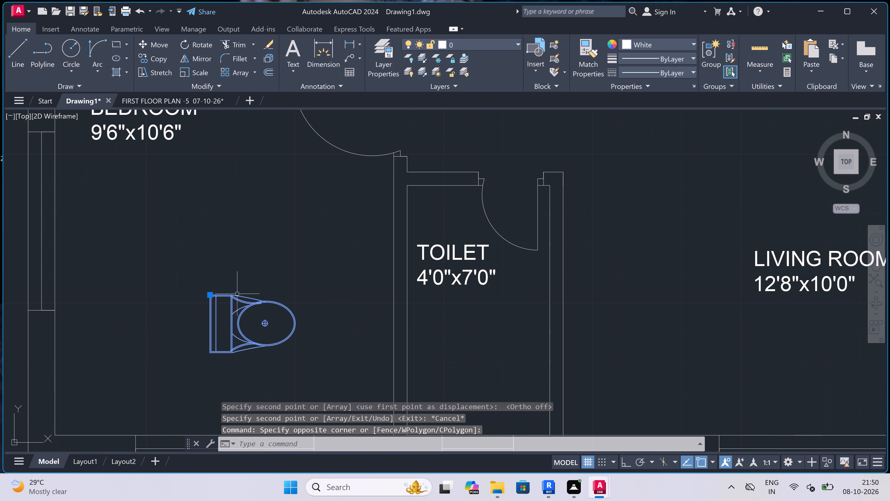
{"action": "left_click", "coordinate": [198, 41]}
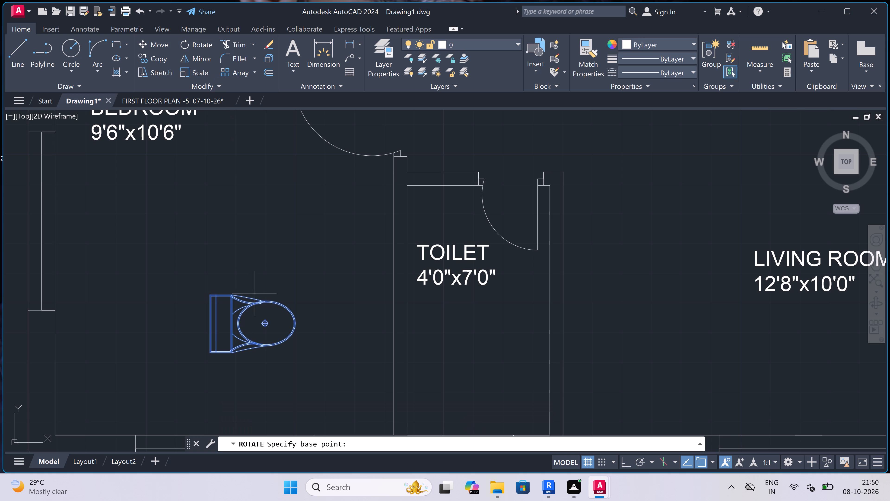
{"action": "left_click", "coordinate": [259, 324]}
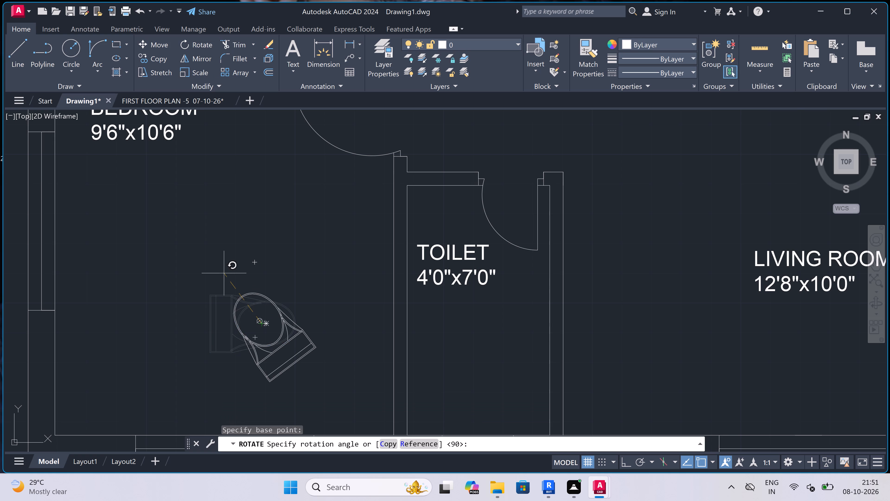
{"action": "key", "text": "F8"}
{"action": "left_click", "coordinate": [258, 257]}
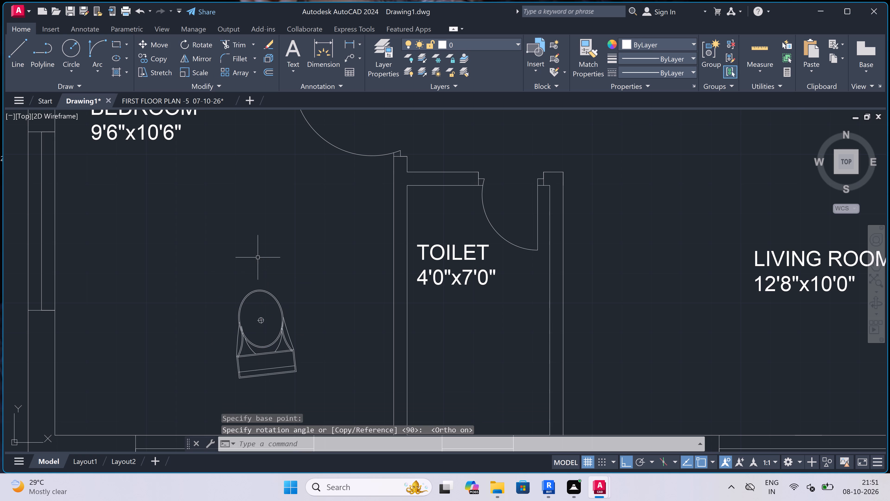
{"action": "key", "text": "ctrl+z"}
Rotate the WC copy in the bedroom 90° about its bowl with Ortho on, so its bowl faces north.
{"action": "left_click", "coordinate": [269, 279]}
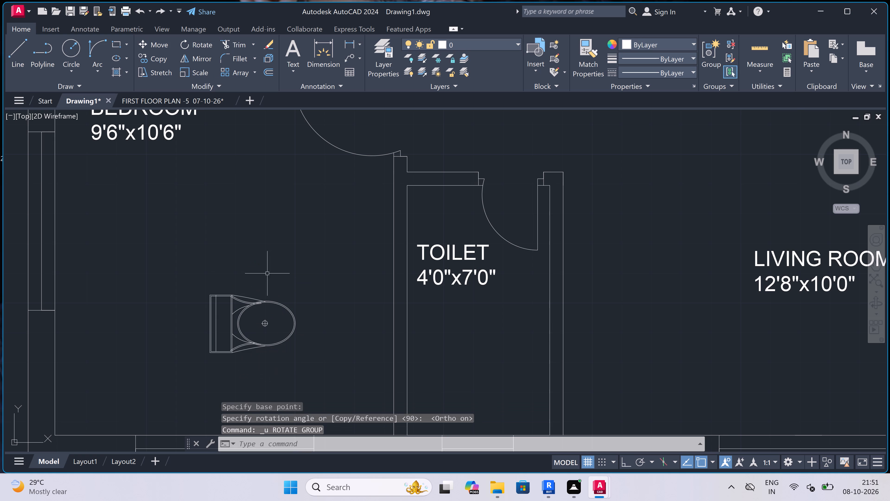
{"action": "left_click", "coordinate": [240, 334]}
{"action": "left_click", "coordinate": [198, 43]}
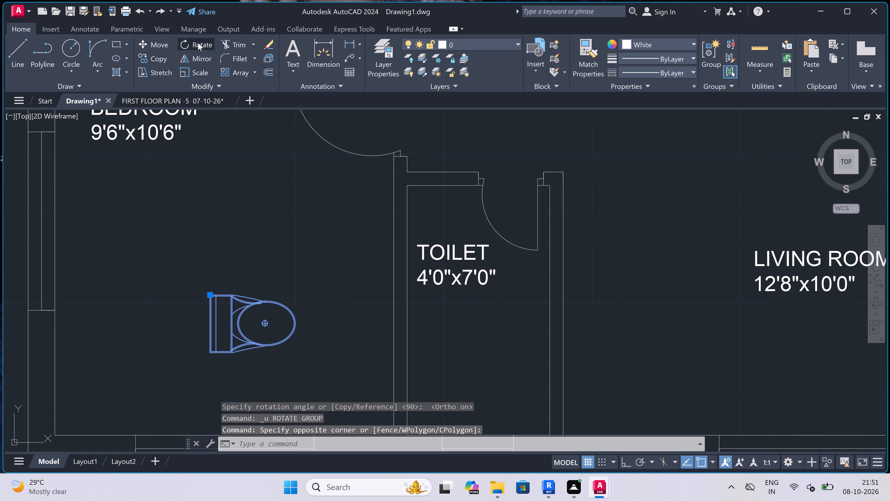
{"action": "left_click", "coordinate": [266, 327]}
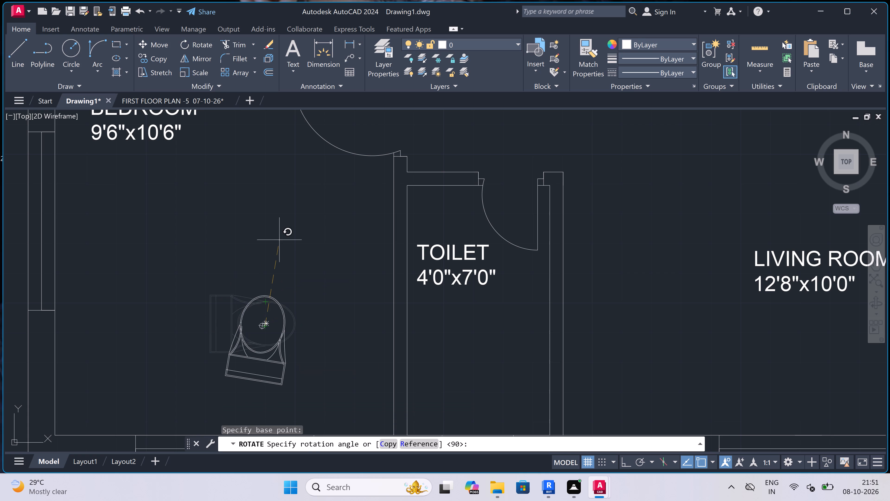
{"action": "key", "text": "F8"}
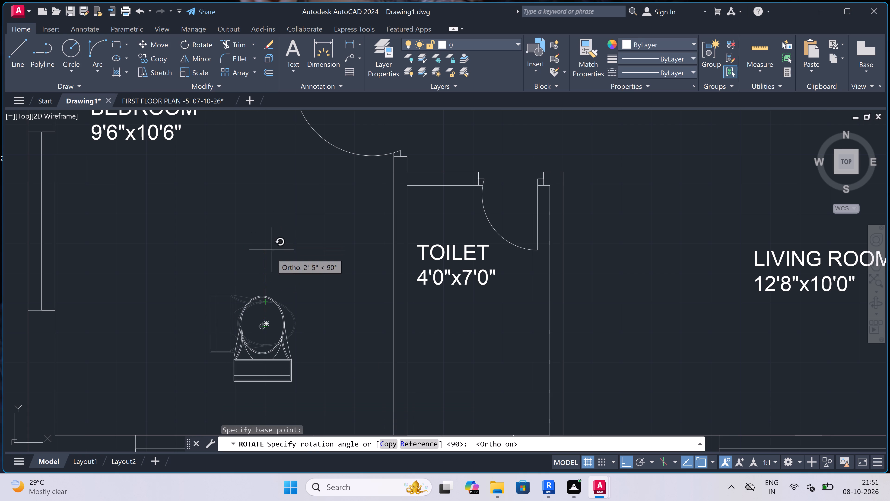
{"action": "left_click", "coordinate": [274, 260]}
Move the rotated WC by its tank's back midpoint to the south wall window of the lower TOILET 4'0"x7'0", Ortho off.
{"action": "left_click", "coordinate": [275, 311]}
{"action": "left_click", "coordinate": [246, 351]}
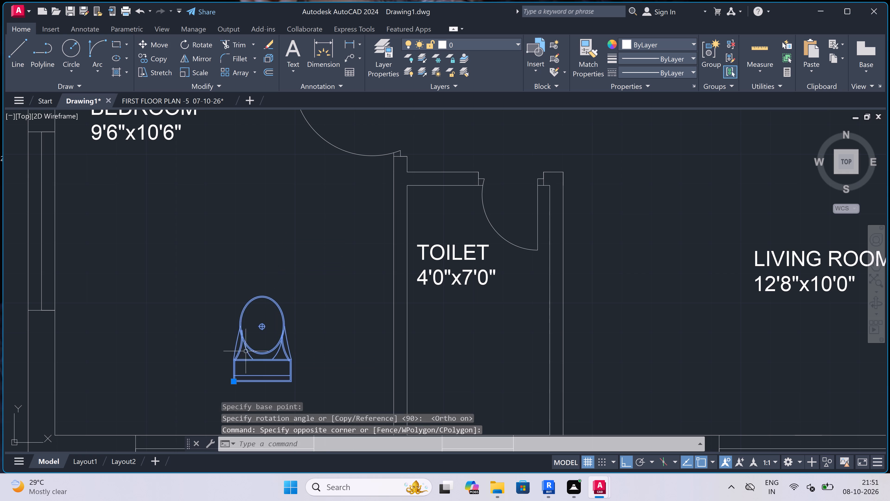
{"action": "left_click", "coordinate": [155, 43]}
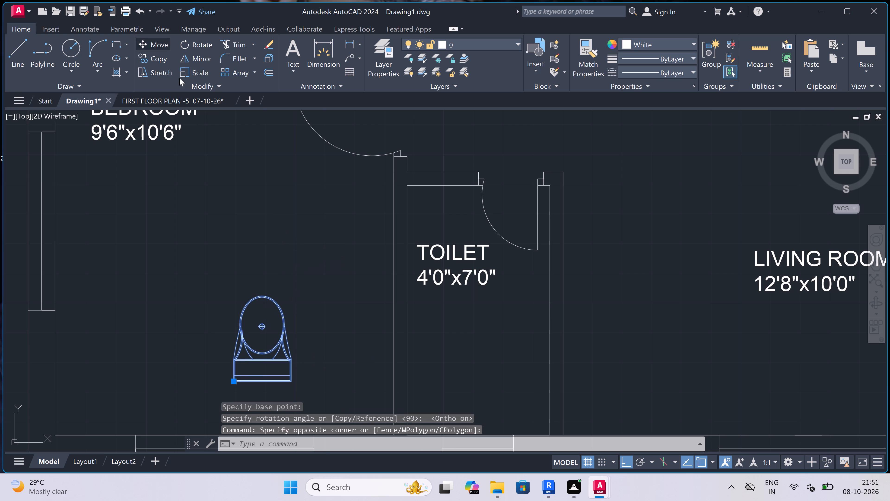
{"action": "scroll", "coordinate": [288, 356], "scroll_direction": "down", "scroll_amount": 2}
{"action": "scroll", "coordinate": [283, 375], "scroll_direction": "up", "scroll_amount": 2}
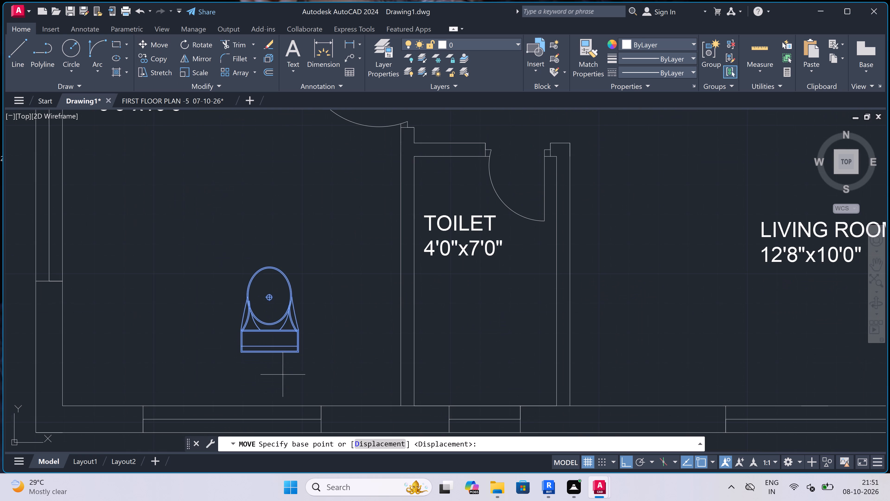
{"action": "left_click", "coordinate": [268, 353]}
{"action": "key", "text": "F8"}
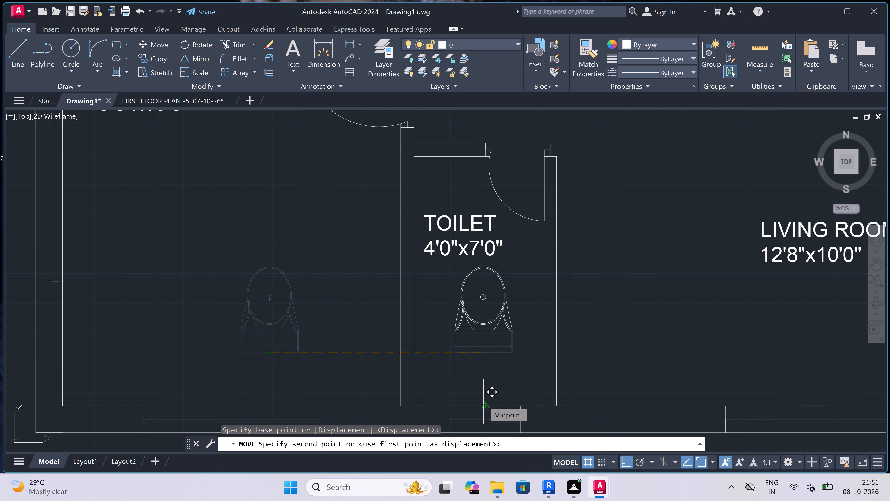
{"action": "scroll", "coordinate": [487, 407], "scroll_direction": "up", "scroll_amount": 4}
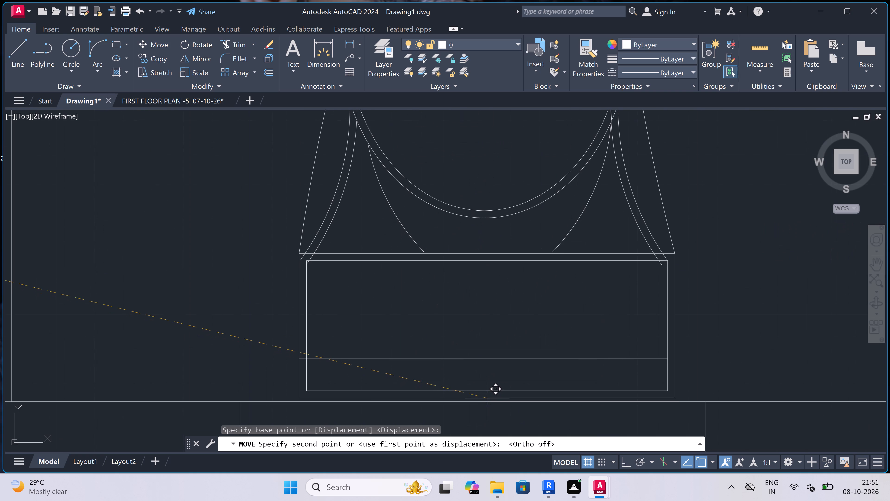
{"action": "left_click", "coordinate": [488, 396]}
Copy the WC from the lower TOILET 4'0"x7'0" into the open floor of the adjoining BEDROOM 9'6"x10'6".
{"action": "scroll", "coordinate": [451, 336], "scroll_direction": "down", "scroll_amount": 5}
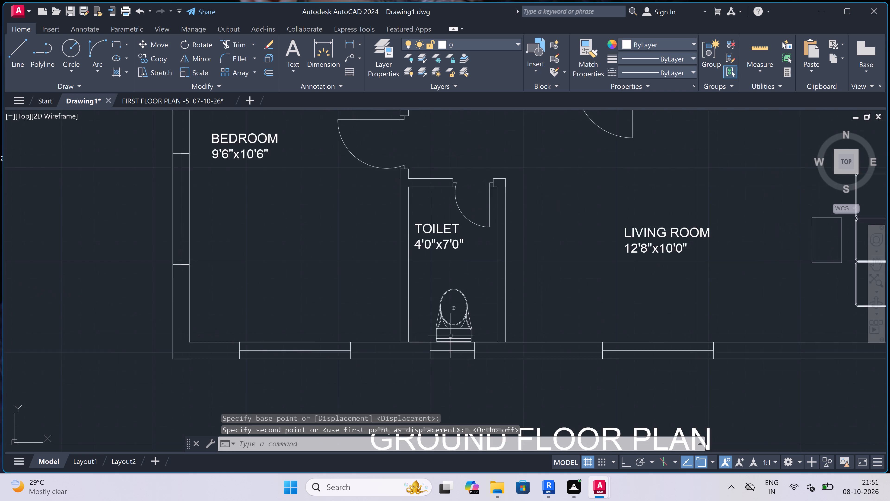
{"action": "scroll", "coordinate": [451, 336], "scroll_direction": "down", "scroll_amount": 1}
{"action": "left_click", "coordinate": [452, 324]}
{"action": "left_click", "coordinate": [443, 323]}
{"action": "scroll", "coordinate": [443, 323], "scroll_direction": "up", "scroll_amount": 1}
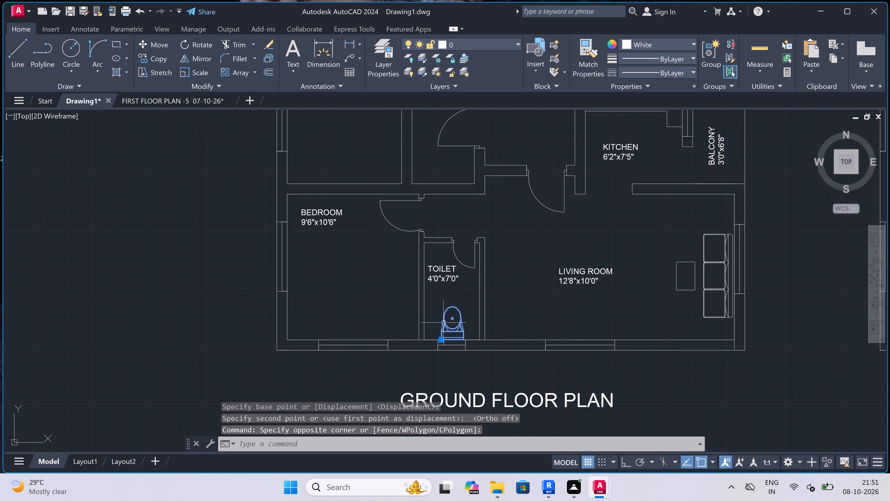
{"action": "scroll", "coordinate": [443, 323], "scroll_direction": "up", "scroll_amount": 1}
{"action": "left_click", "coordinate": [160, 54]}
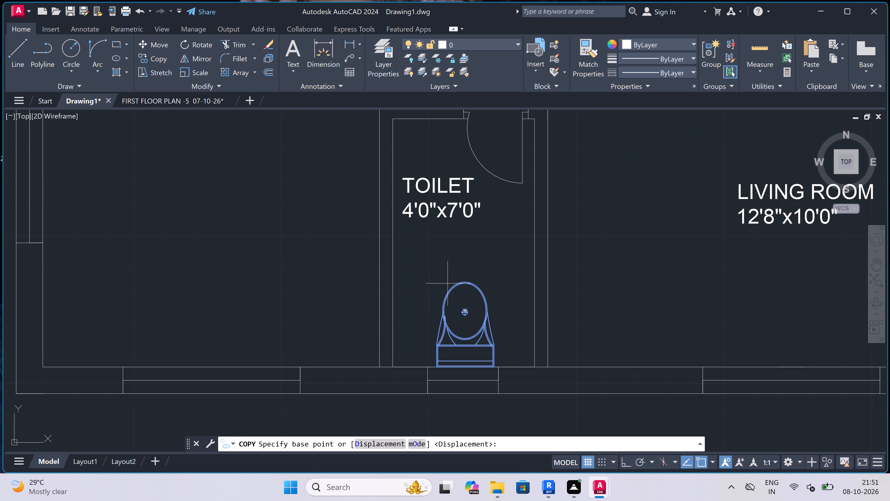
{"action": "left_click", "coordinate": [467, 305]}
{"action": "double_click", "coordinate": [232, 215]}
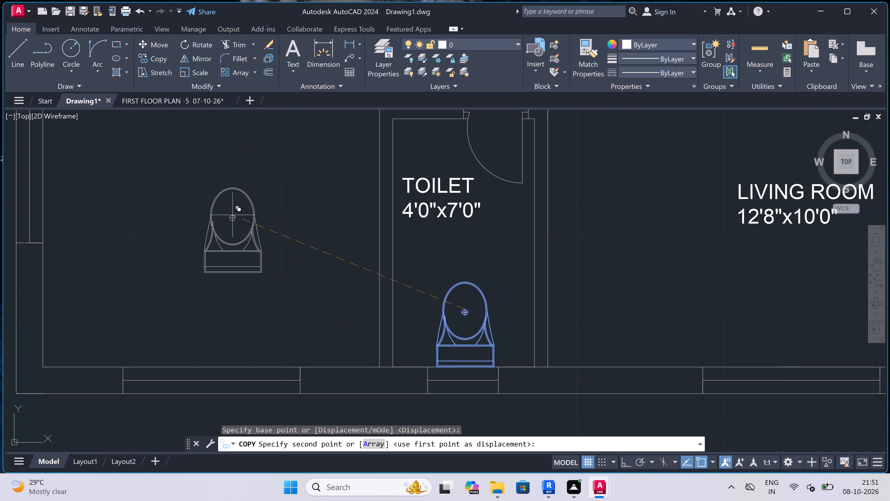
{"action": "key", "text": "Escape"}
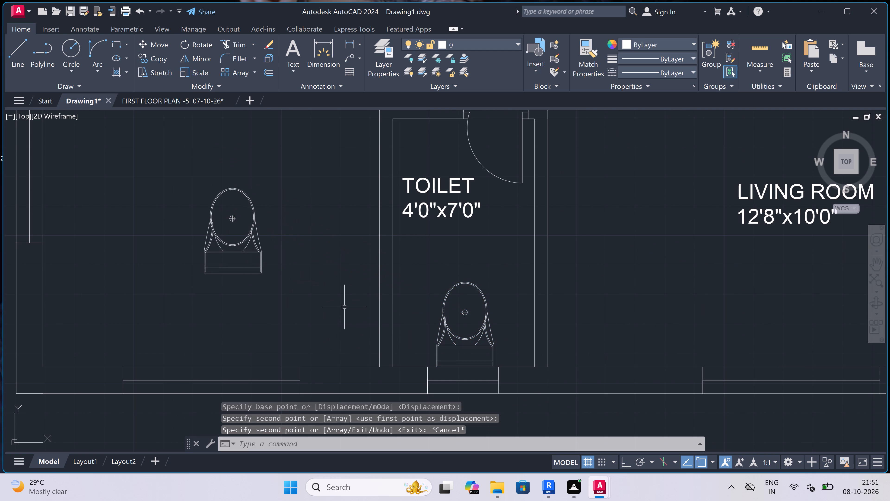
Rotate the WC copy in the bedroom 180° about its tank's front corner with Ortho on, so its bowl faces south.
{"action": "scroll", "coordinate": [346, 306], "scroll_direction": "down", "scroll_amount": 2}
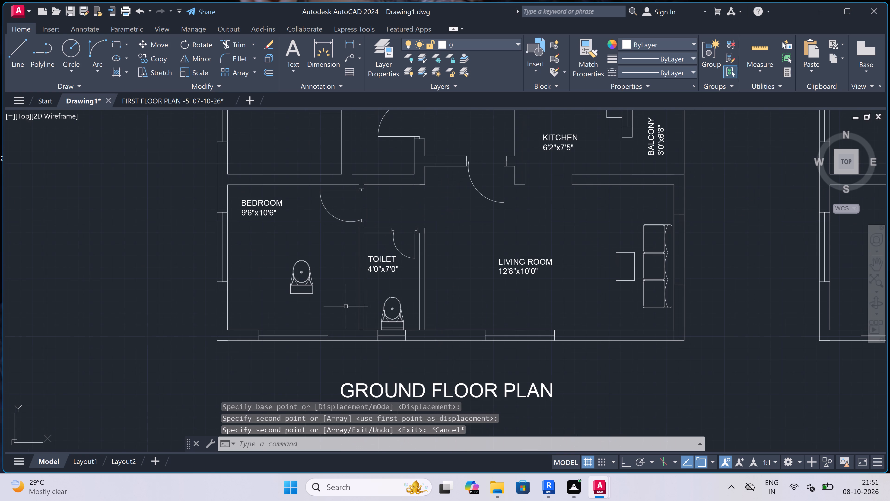
{"action": "scroll", "coordinate": [315, 260], "scroll_direction": "up", "scroll_amount": 2}
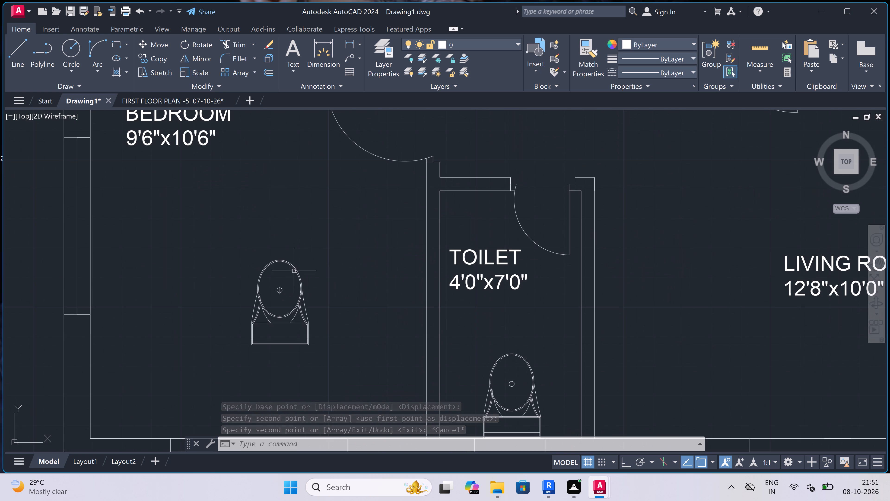
{"action": "left_click", "coordinate": [305, 267]}
{"action": "left_click", "coordinate": [245, 346]}
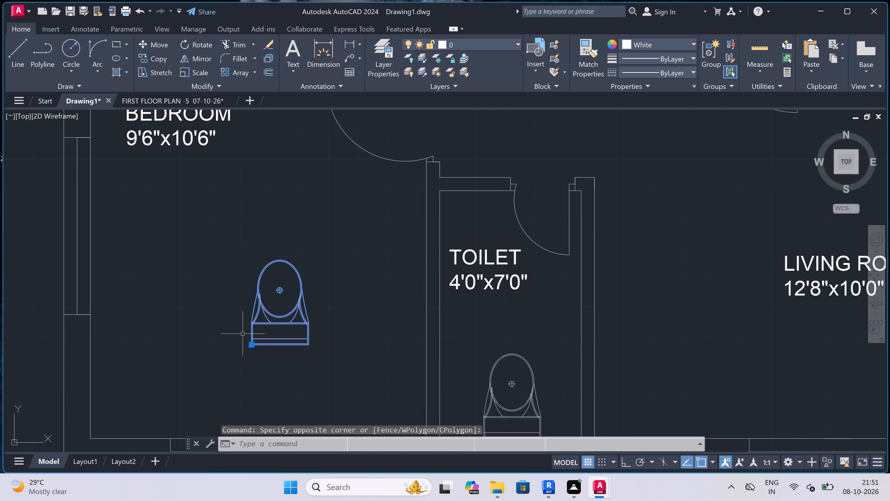
{"action": "left_click", "coordinate": [198, 47]}
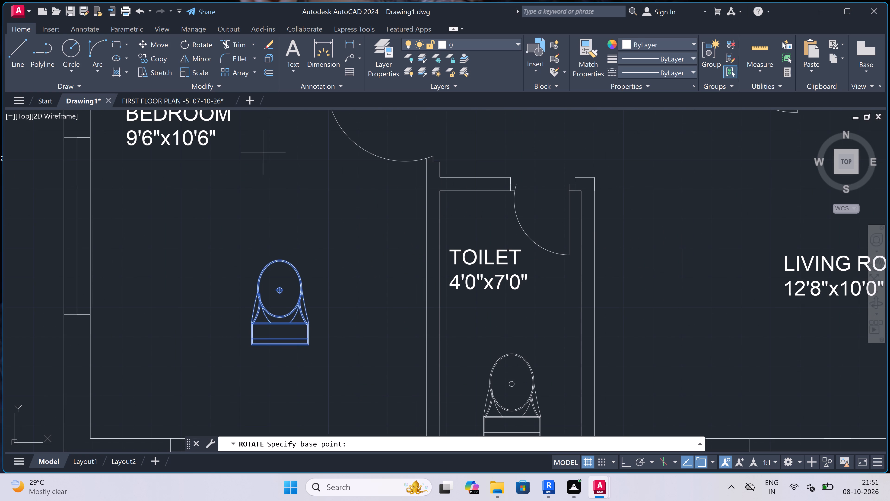
{"action": "double_click", "coordinate": [301, 319]}
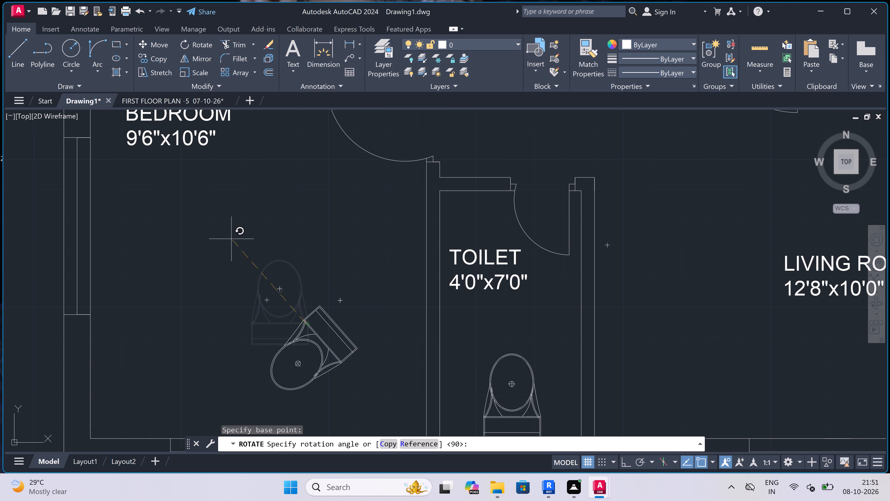
{"action": "key", "text": "F8"}
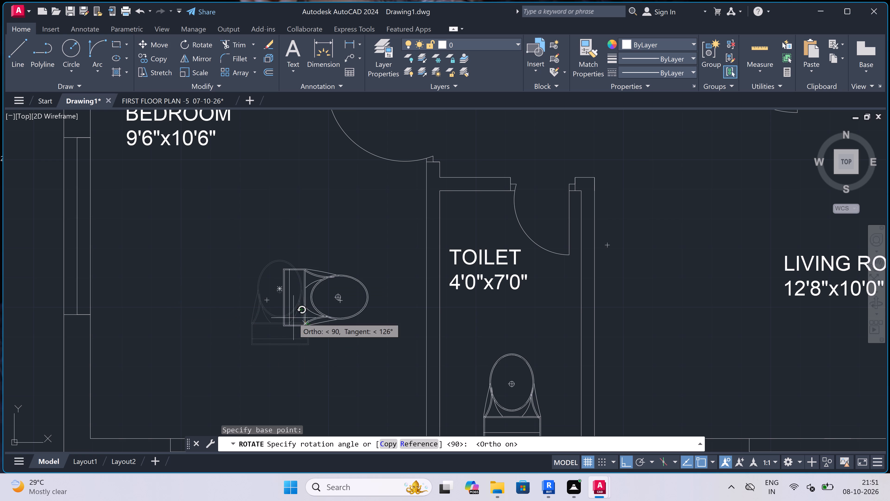
{"action": "double_click", "coordinate": [189, 338]}
{"action": "left_click", "coordinate": [345, 324]}
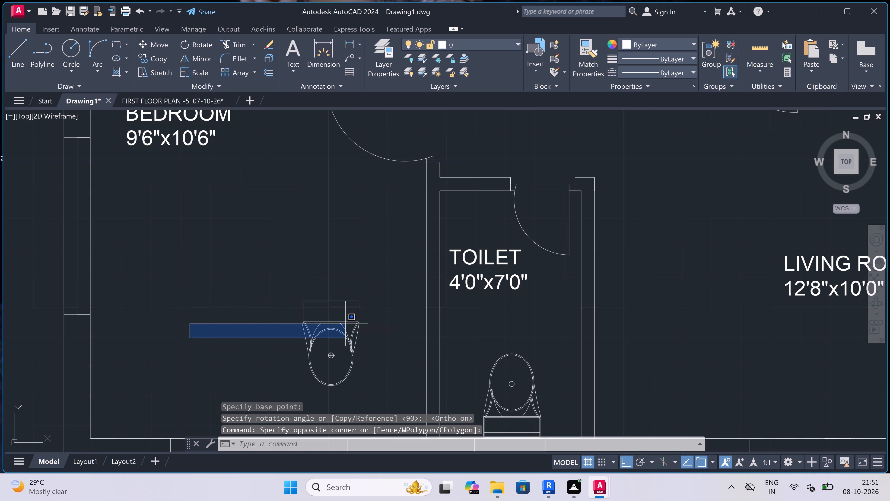
Move the rotated WC by its tank's back midpoint to the north wall window of the upper TOILET 4'0"x7'0", Ortho off.
{"action": "double_click", "coordinate": [346, 319]}
{"action": "left_click", "coordinate": [249, 364]}
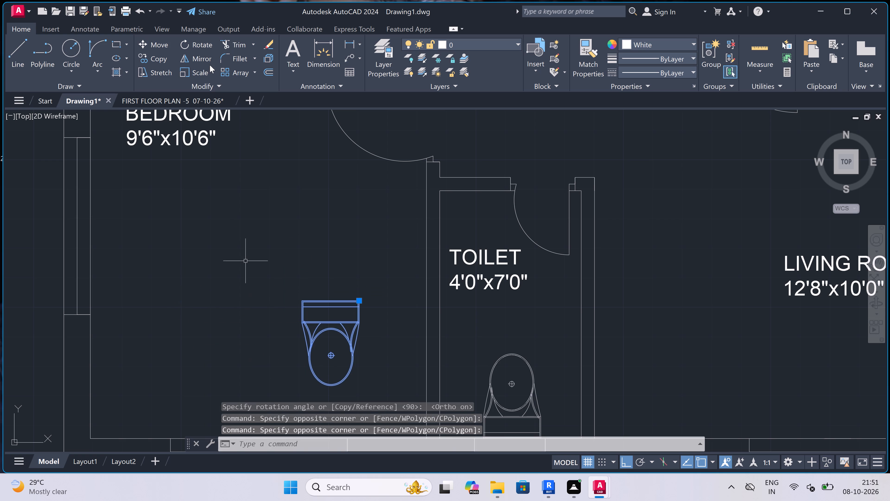
{"action": "left_click", "coordinate": [149, 43]}
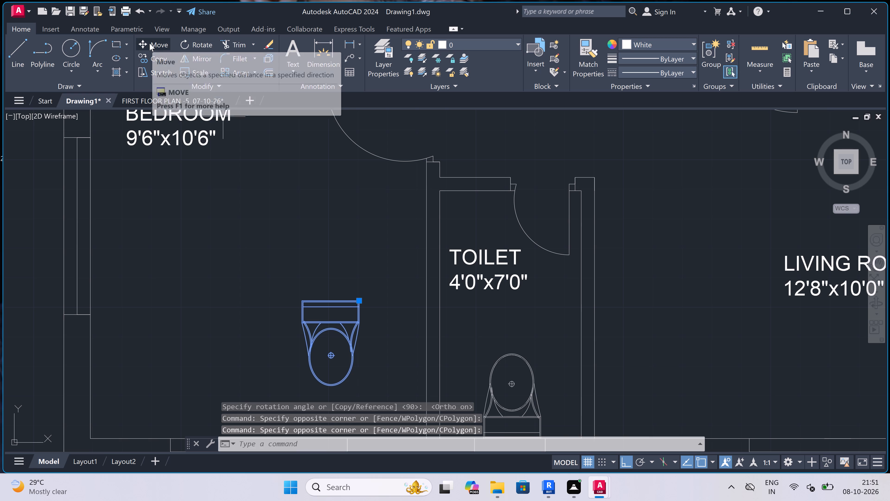
{"action": "left_click", "coordinate": [332, 301]}
{"action": "scroll", "coordinate": [342, 265], "scroll_direction": "down", "scroll_amount": 4}
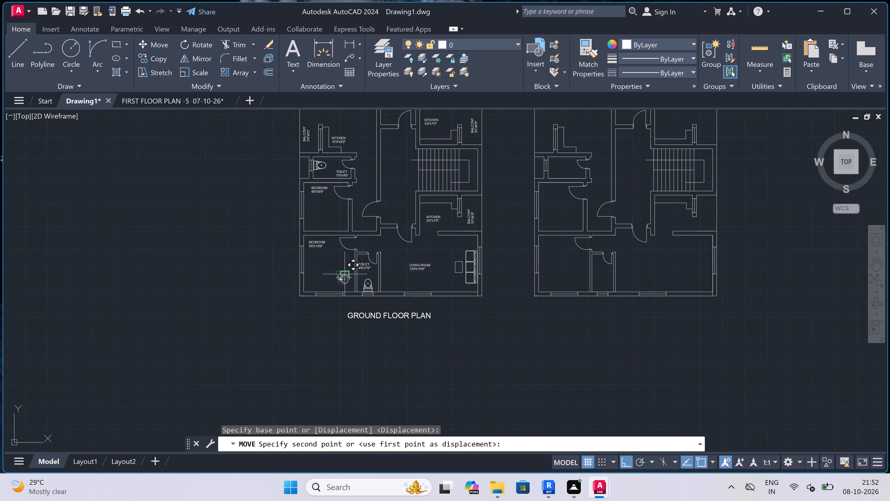
{"action": "key", "text": "F8"}
{"action": "scroll", "coordinate": [340, 333], "scroll_direction": "down", "scroll_amount": 3}
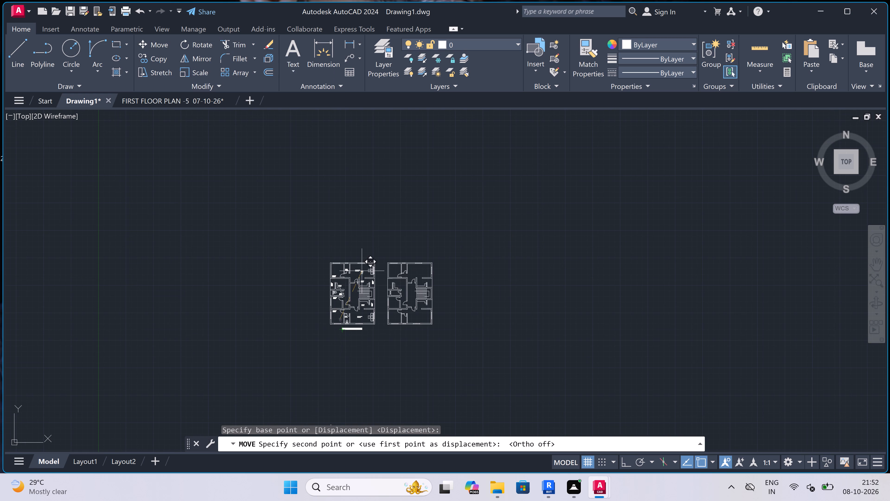
{"action": "scroll", "coordinate": [361, 247], "scroll_direction": "up", "scroll_amount": 4}
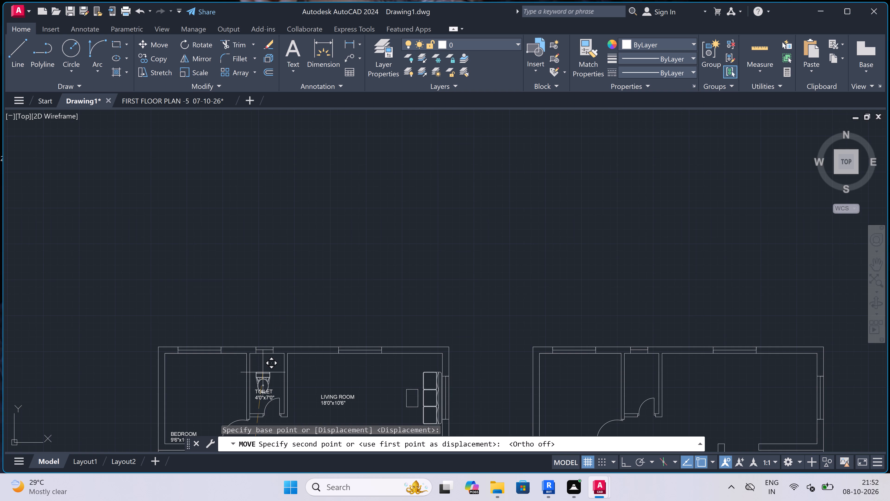
{"action": "scroll", "coordinate": [262, 367], "scroll_direction": "up", "scroll_amount": 4}
{"action": "scroll", "coordinate": [286, 257], "scroll_direction": "up", "scroll_amount": 2}
{"action": "scroll", "coordinate": [283, 326], "scroll_direction": "up", "scroll_amount": 2}
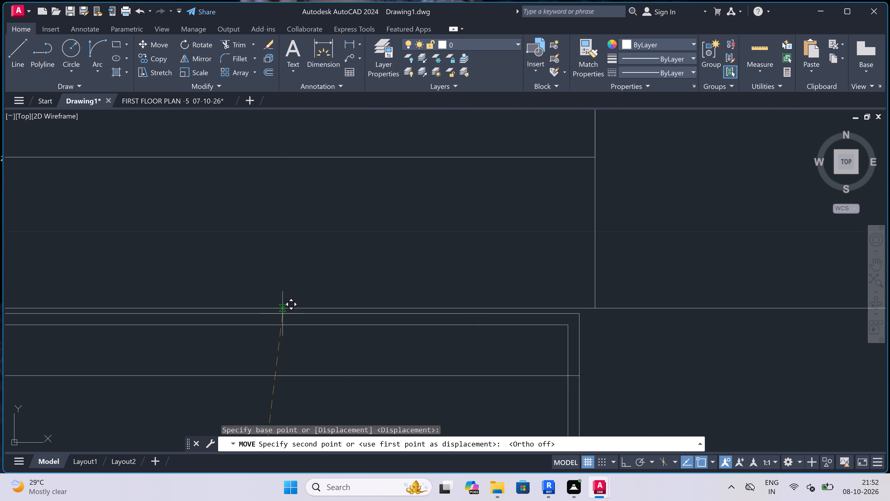
{"action": "left_click", "coordinate": [283, 314]}
Examine the furniture layout in the FIRST FLOOR PLAN -5 drawing, and return to Drawing1.
{"action": "scroll", "coordinate": [283, 312], "scroll_direction": "down", "scroll_amount": 9}
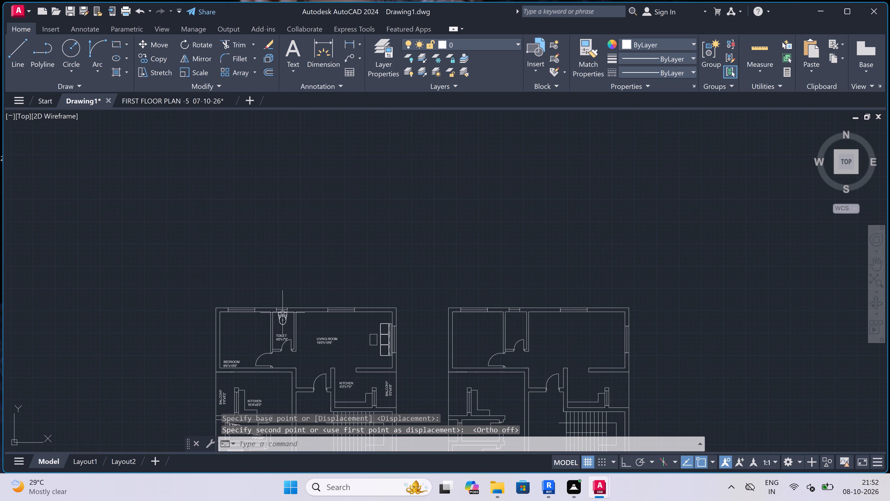
{"action": "scroll", "coordinate": [283, 313], "scroll_direction": "down", "scroll_amount": 1}
{"action": "scroll", "coordinate": [260, 350], "scroll_direction": "up", "scroll_amount": 2}
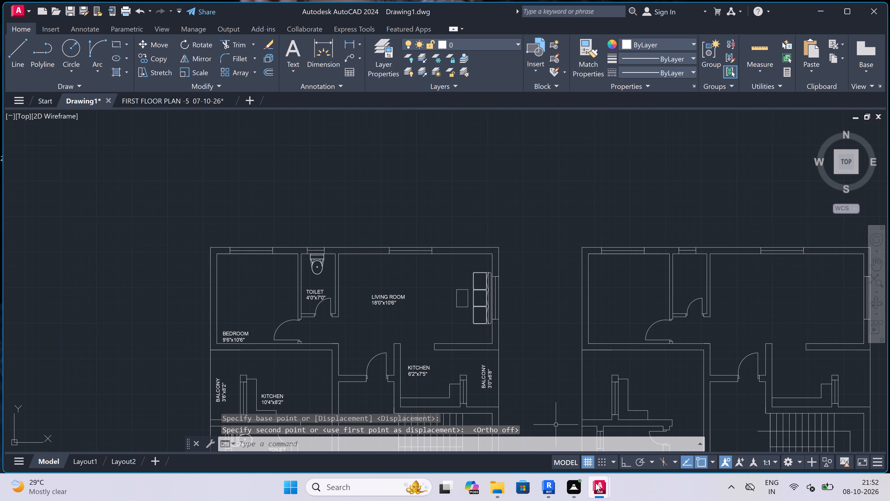
{"action": "left_click", "coordinate": [665, 434]}
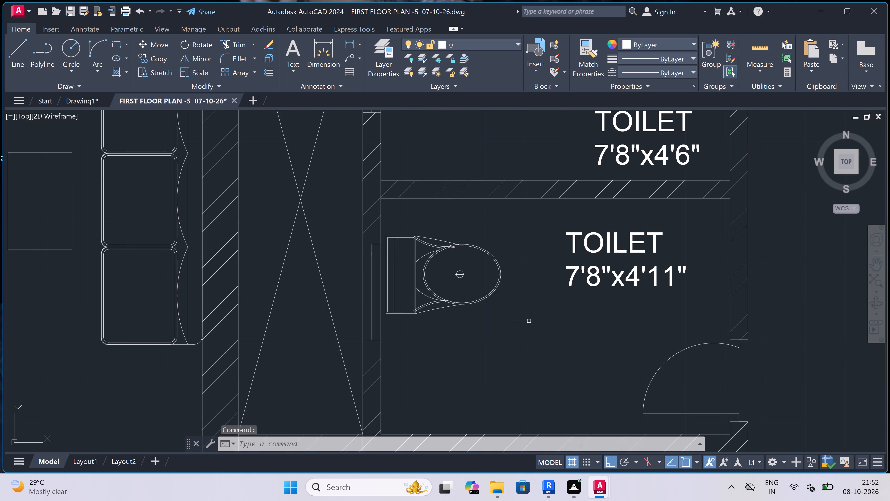
{"action": "scroll", "coordinate": [477, 293], "scroll_direction": "down", "scroll_amount": 1}
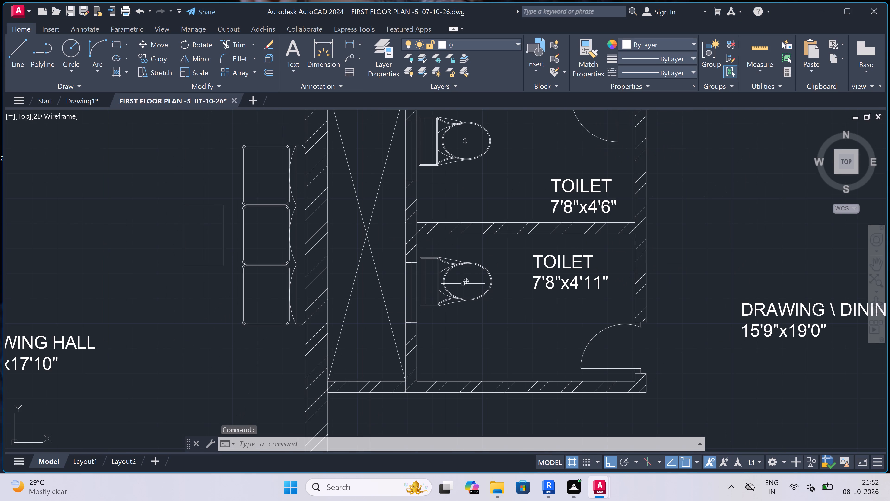
{"action": "scroll", "coordinate": [447, 281], "scroll_direction": "down", "scroll_amount": 2}
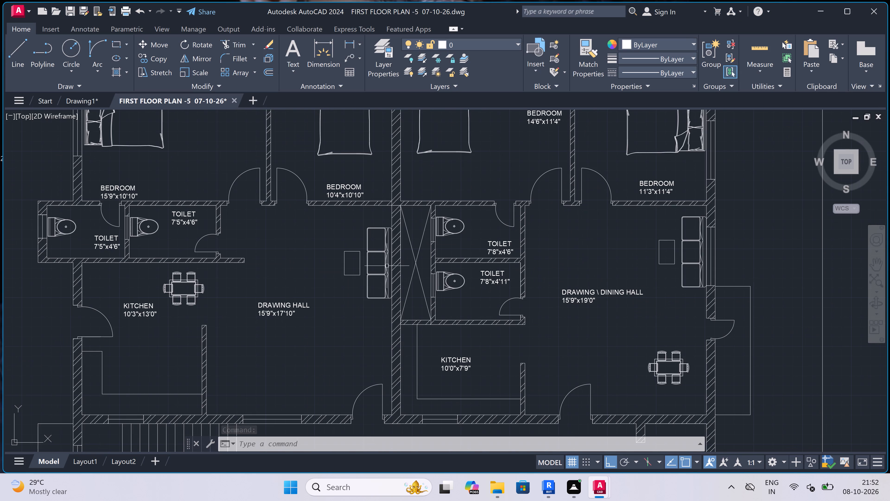
{"action": "scroll", "coordinate": [313, 277], "scroll_direction": "down", "scroll_amount": 3}
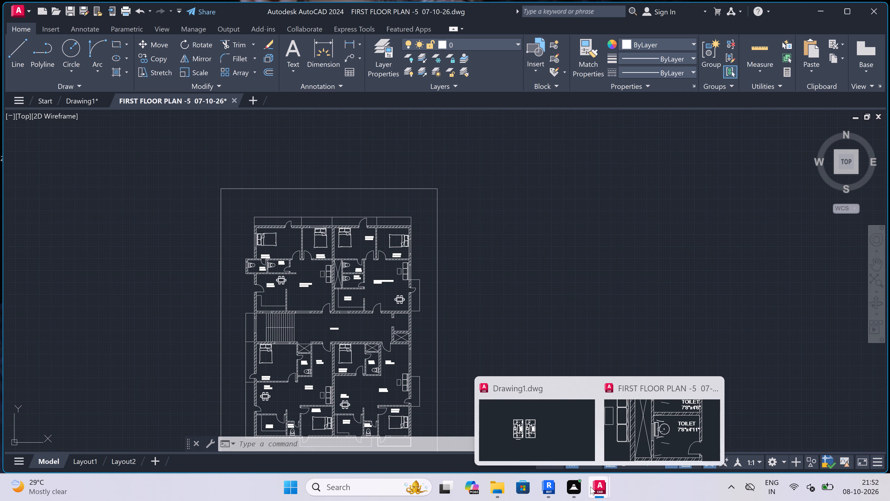
{"action": "left_click", "coordinate": [528, 430]}
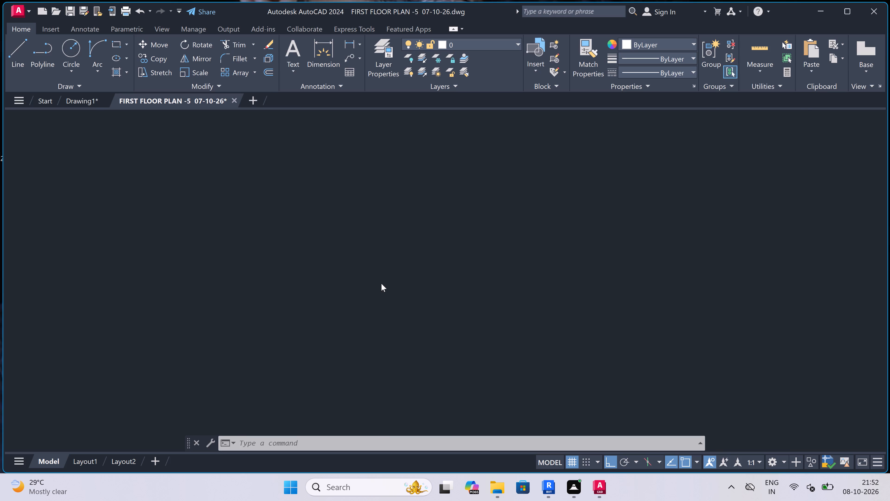
{"action": "scroll", "coordinate": [381, 283], "scroll_direction": "down", "scroll_amount": 1}
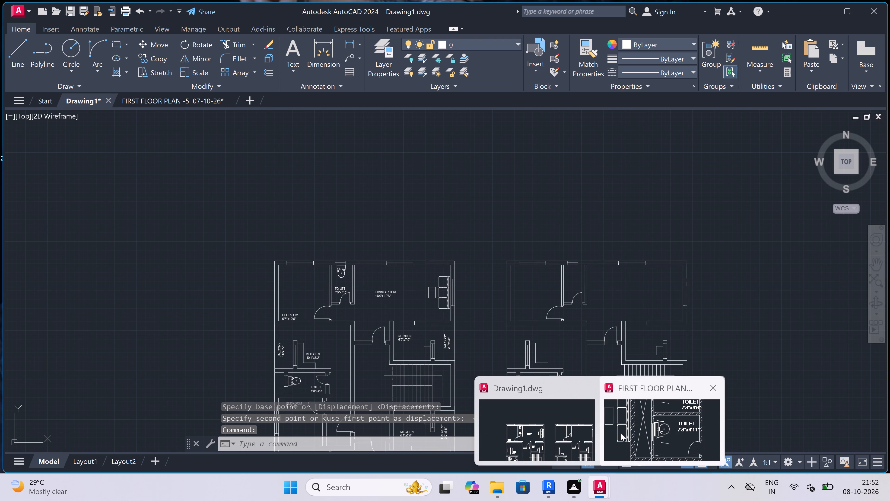
Copy the double bed from BEDROOM 10'4"x10'10" in the FIRST FLOOR PLAN -5 drawing to the clipboard.
{"action": "left_click", "coordinate": [624, 428]}
{"action": "scroll", "coordinate": [492, 321], "scroll_direction": "down", "scroll_amount": 2}
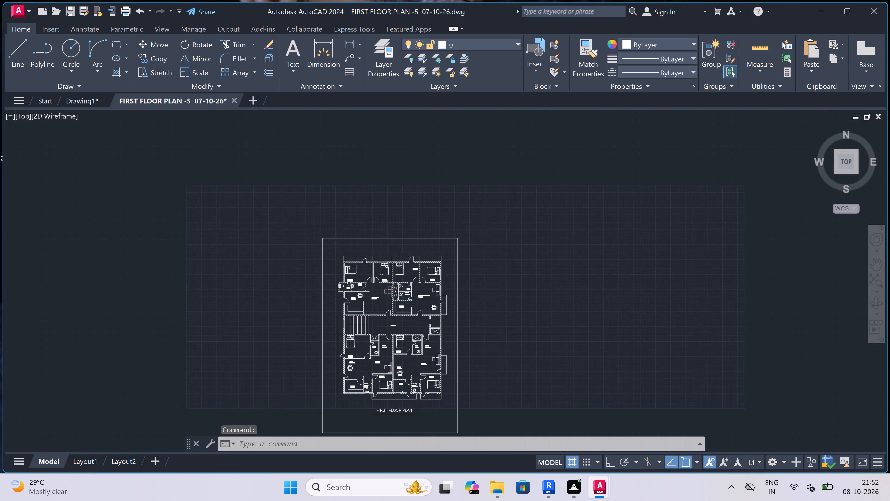
{"action": "scroll", "coordinate": [415, 261], "scroll_direction": "up", "scroll_amount": 3}
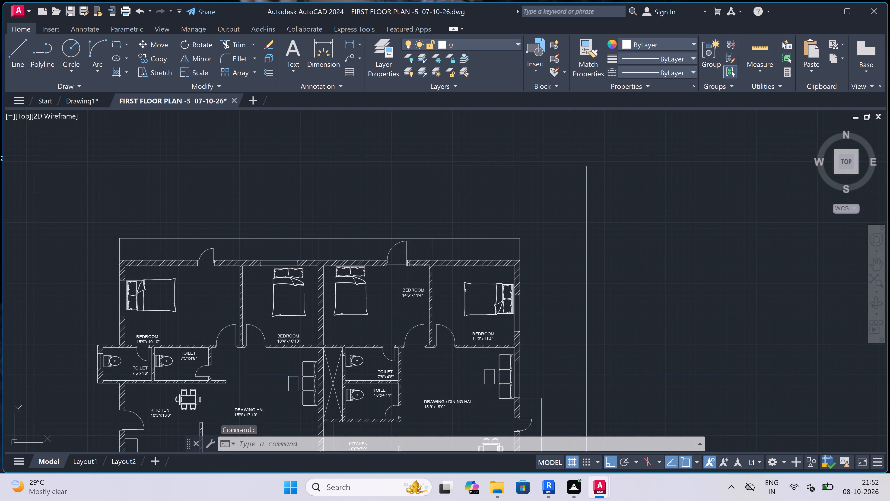
{"action": "scroll", "coordinate": [378, 273], "scroll_direction": "up", "scroll_amount": 2}
{"action": "scroll", "coordinate": [341, 254], "scroll_direction": "up", "scroll_amount": 1}
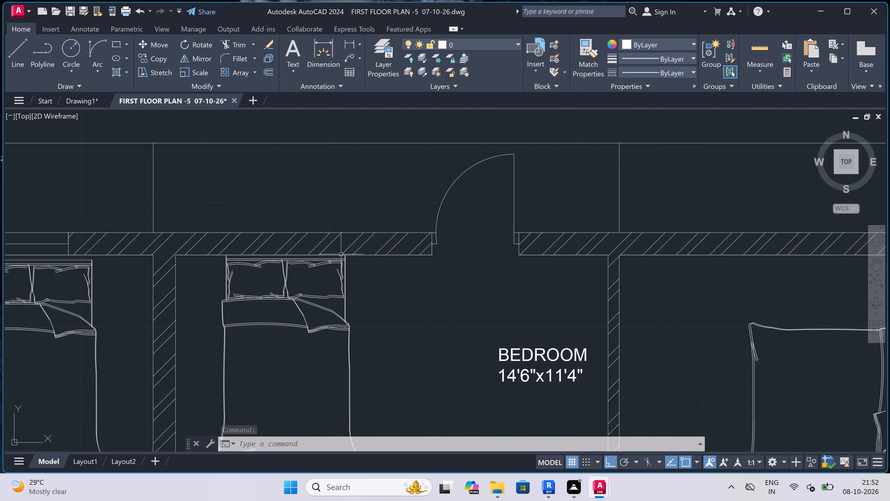
{"action": "scroll", "coordinate": [341, 254], "scroll_direction": "down", "scroll_amount": 2}
{"action": "scroll", "coordinate": [235, 260], "scroll_direction": "up", "scroll_amount": 3}
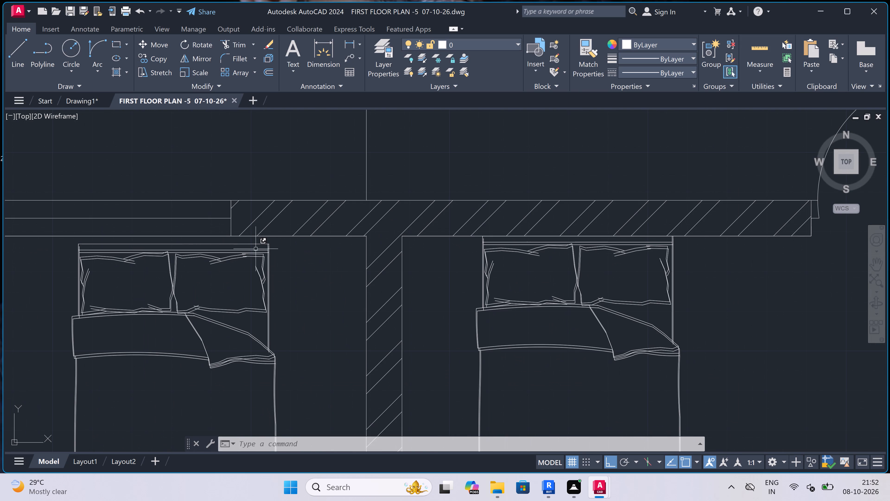
{"action": "scroll", "coordinate": [269, 246], "scroll_direction": "up", "scroll_amount": 1}
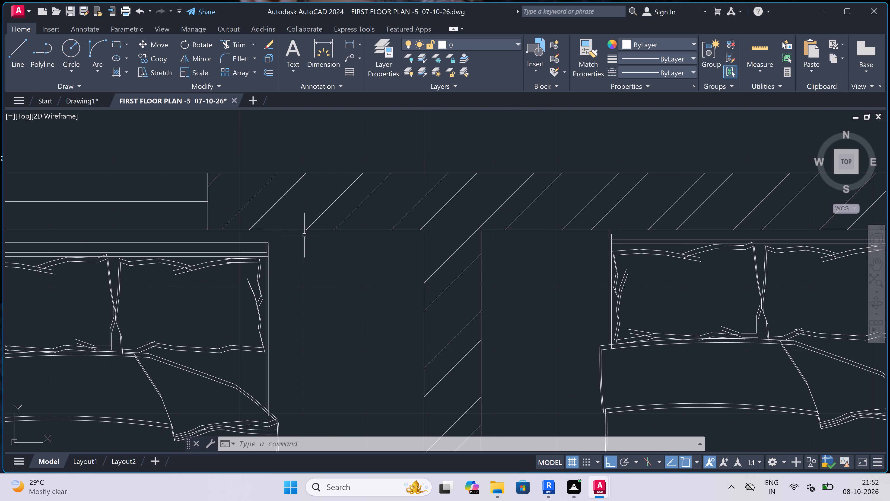
{"action": "left_click", "coordinate": [304, 235]}
{"action": "left_click", "coordinate": [304, 241]}
{"action": "scroll", "coordinate": [296, 257], "scroll_direction": "down", "scroll_amount": 4}
{"action": "scroll", "coordinate": [302, 250], "scroll_direction": "up", "scroll_amount": 4}
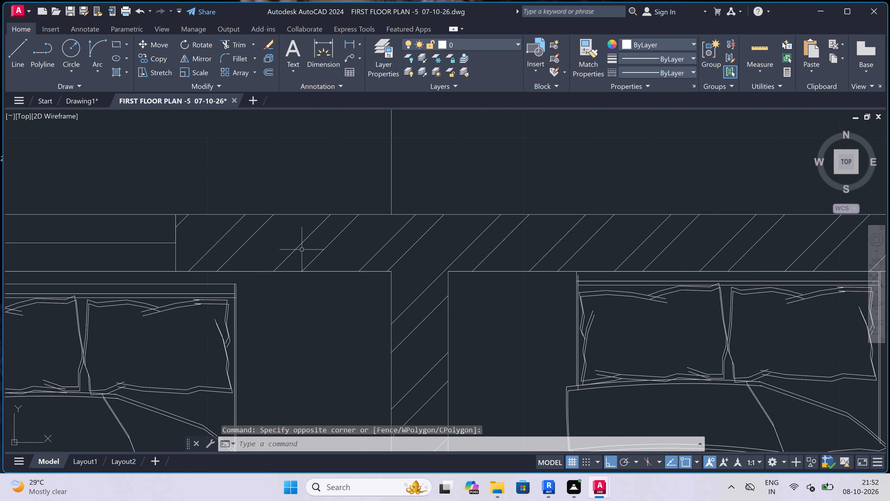
{"action": "scroll", "coordinate": [289, 283], "scroll_direction": "up", "scroll_amount": 1}
{"action": "double_click", "coordinate": [300, 271]}
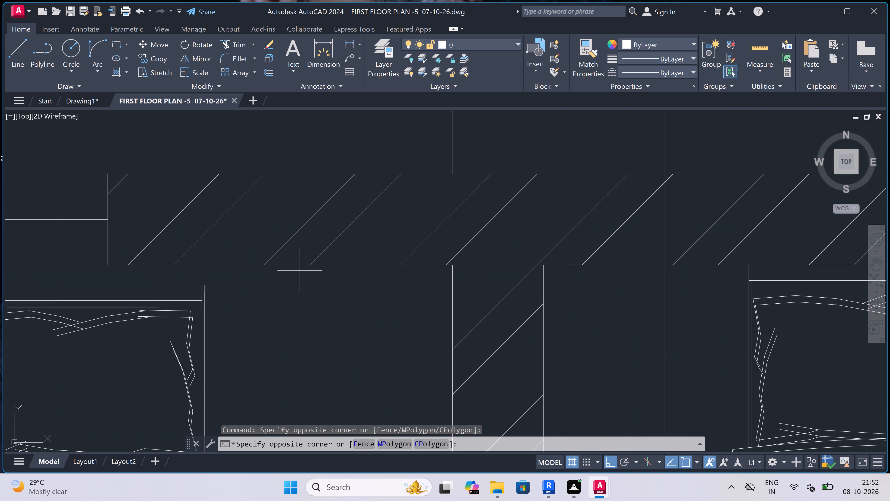
{"action": "scroll", "coordinate": [284, 299], "scroll_direction": "down", "scroll_amount": 7}
{"action": "scroll", "coordinate": [265, 325], "scroll_direction": "up", "scroll_amount": 3}
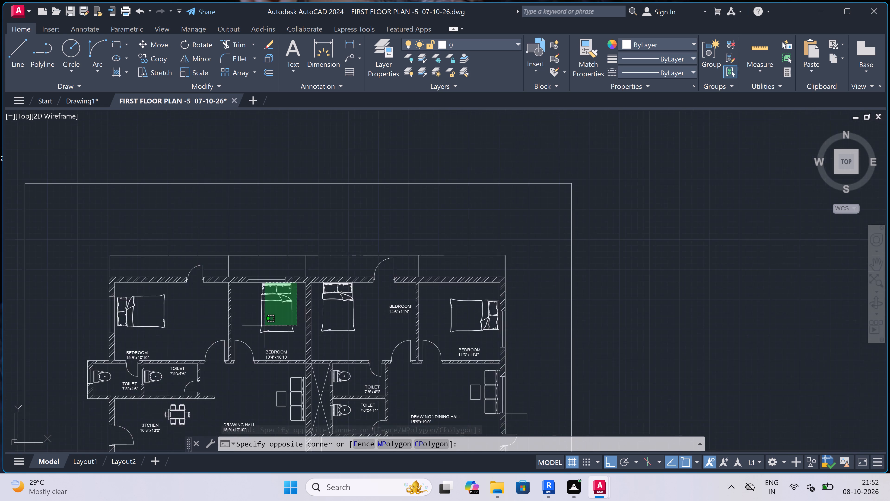
{"action": "scroll", "coordinate": [265, 325], "scroll_direction": "up", "scroll_amount": 1}
{"action": "left_click", "coordinate": [232, 383]}
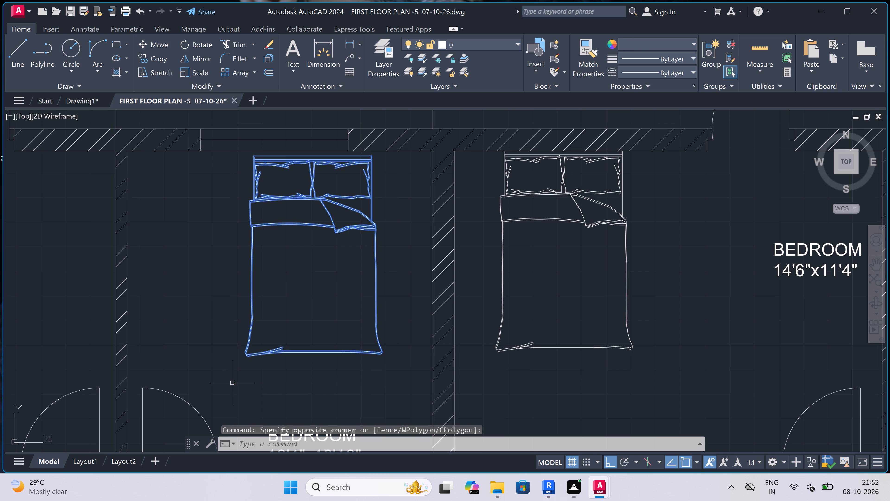
{"action": "key", "text": "ctrl+c"}
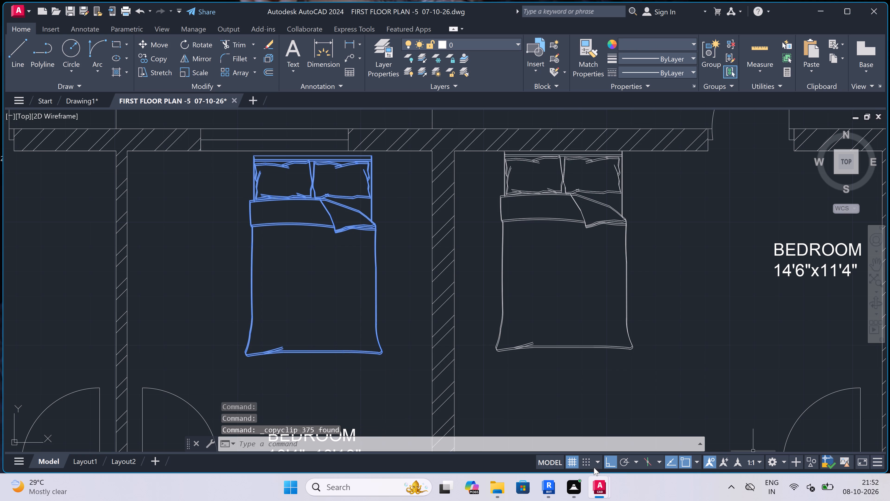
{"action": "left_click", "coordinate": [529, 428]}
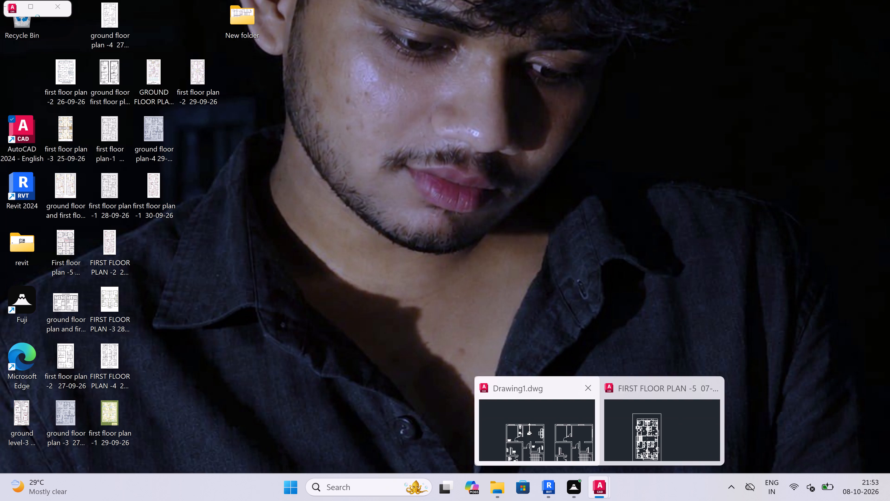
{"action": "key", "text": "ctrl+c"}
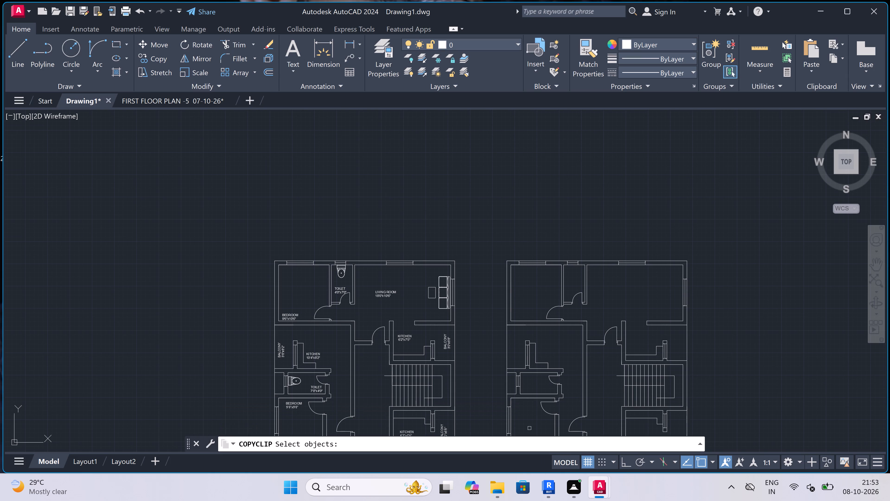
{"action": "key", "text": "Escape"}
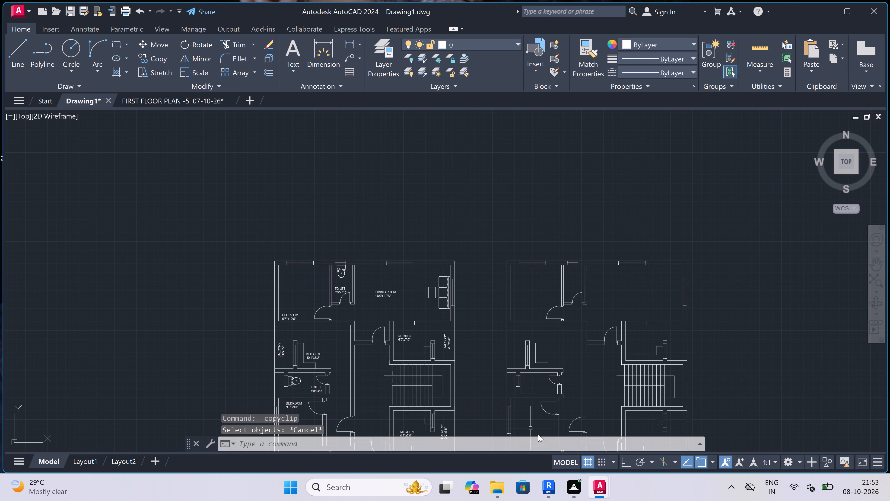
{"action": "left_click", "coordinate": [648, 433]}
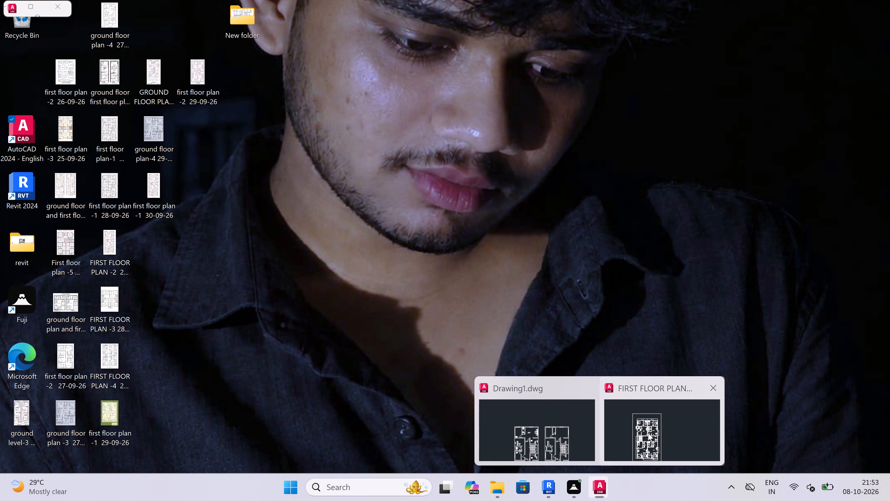
Copy the double bed from BEDROOM 10'4"x10'10" in the FIRST FLOOR PLAN -5 drawing to the clipboard again.
{"action": "scroll", "coordinate": [335, 318], "scroll_direction": "down", "scroll_amount": 1}
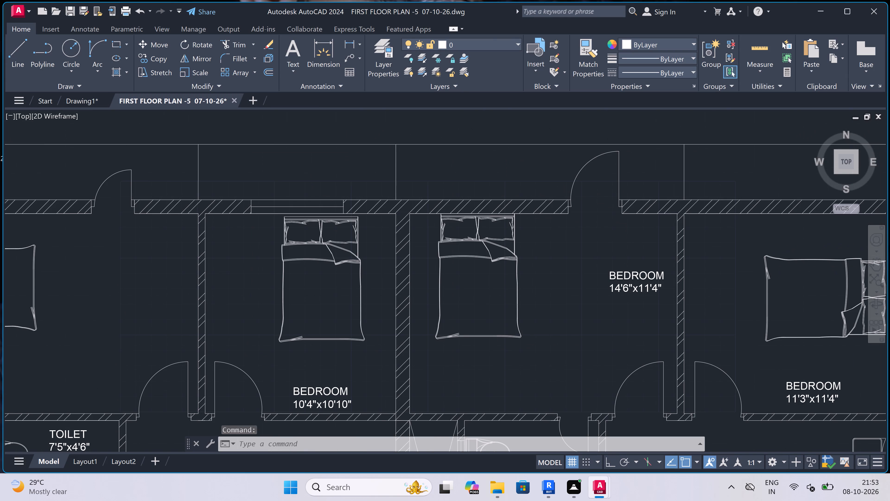
{"action": "scroll", "coordinate": [364, 215], "scroll_direction": "up", "scroll_amount": 4}
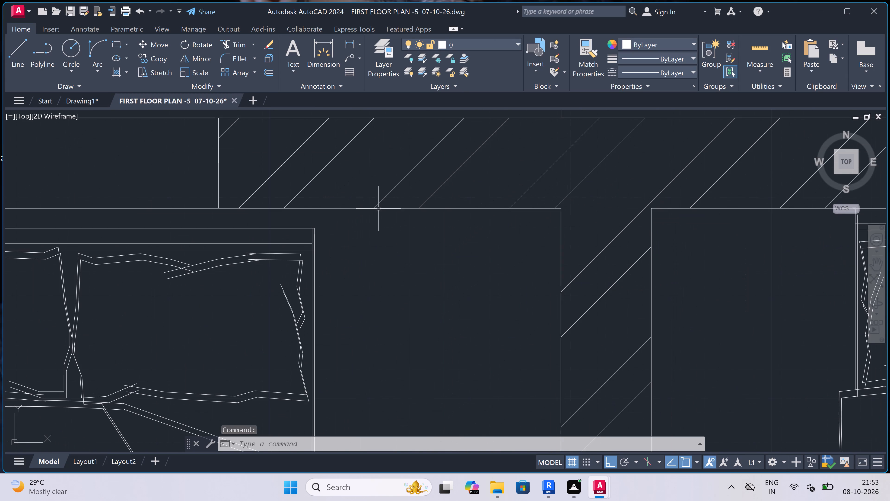
{"action": "left_click", "coordinate": [393, 219]}
{"action": "scroll", "coordinate": [340, 257], "scroll_direction": "down", "scroll_amount": 4}
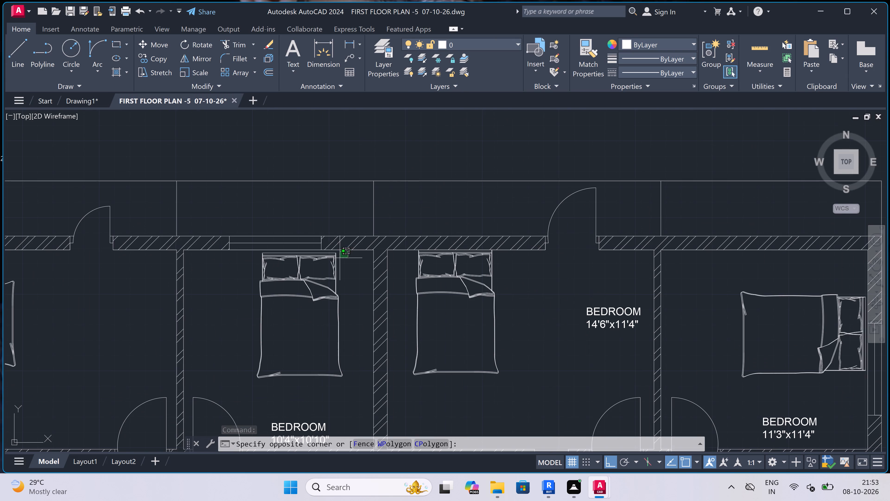
{"action": "left_click", "coordinate": [226, 388]}
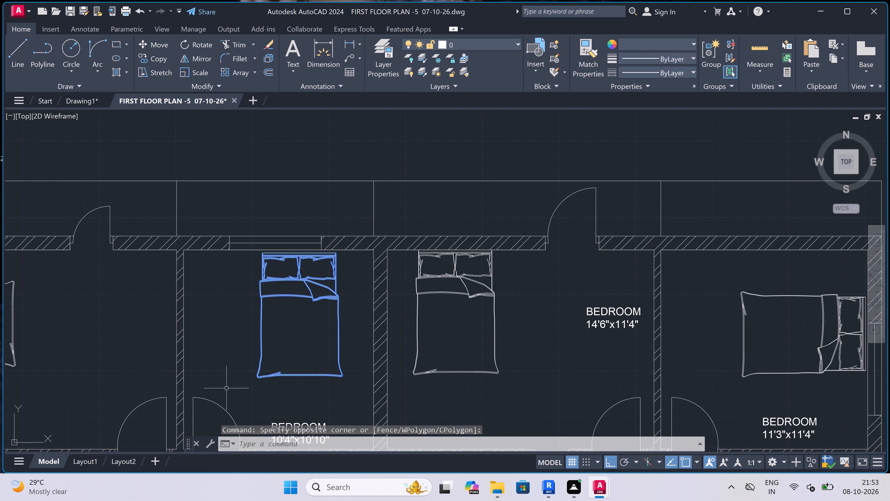
{"action": "key", "text": "ctrl+c"}
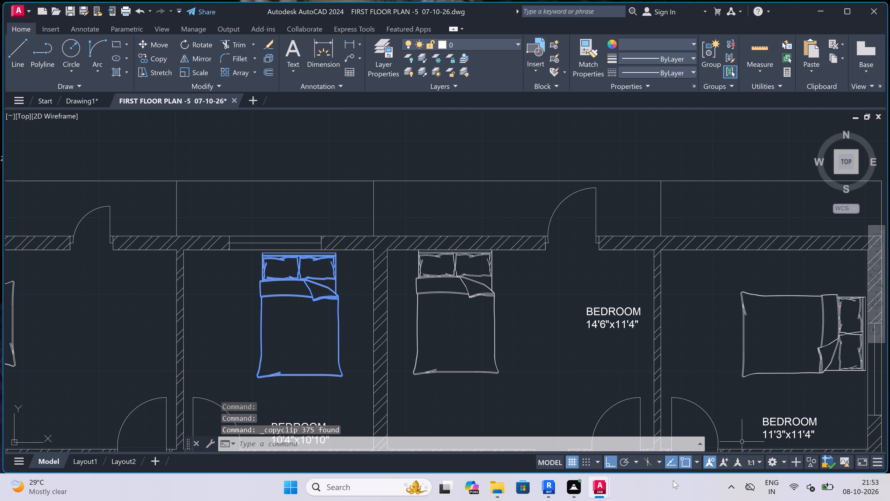
Switch to Drawing1 and paste the double bed outside the ground floor plan, west of BEDROOM 9'6"x10'6".
{"action": "left_click", "coordinate": [528, 432]}
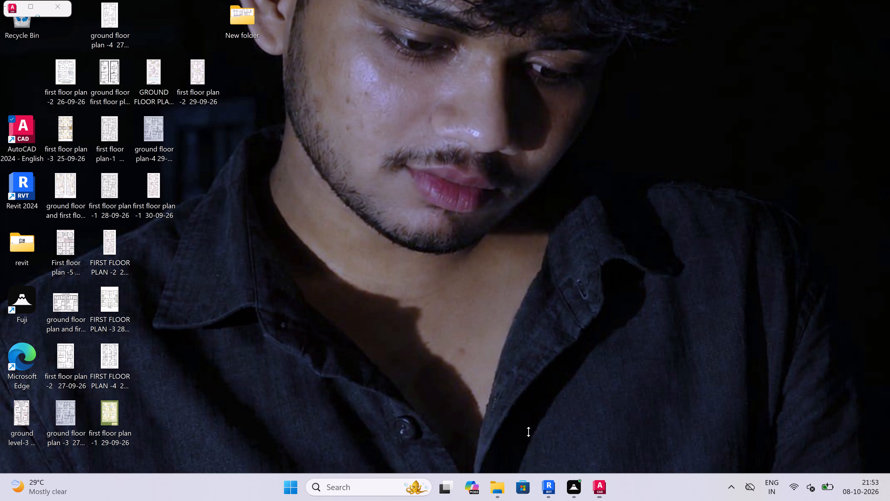
{"action": "key", "text": "ctrl+v"}
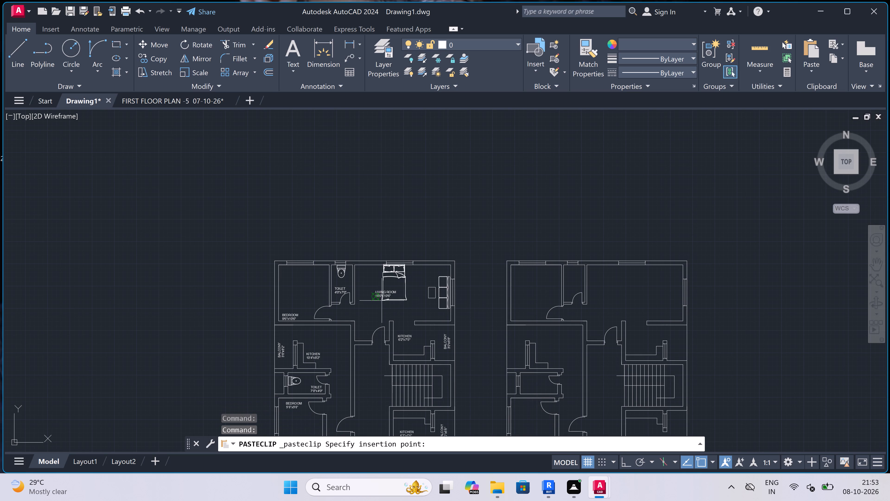
{"action": "scroll", "coordinate": [264, 298], "scroll_direction": "up", "scroll_amount": 1}
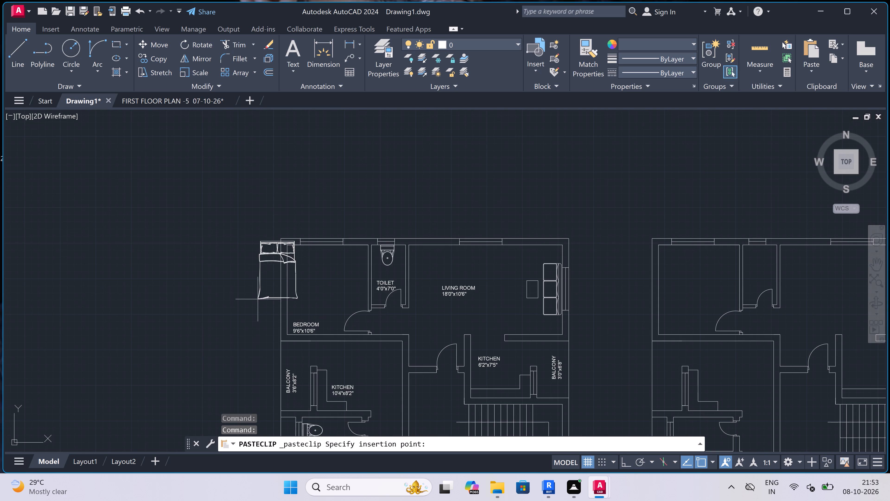
{"action": "left_click", "coordinate": [224, 327]}
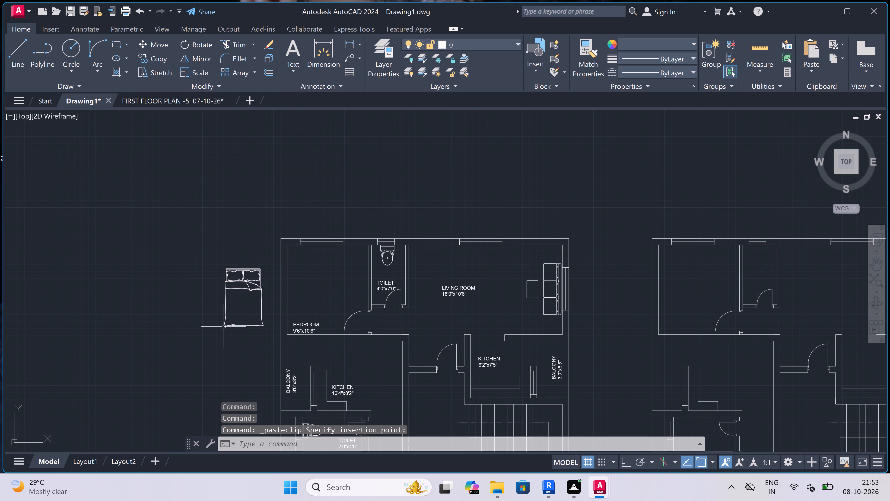
Copy the pasted bed by its headboard's midpoint to the inner face of the north wall of BEDROOM 9'6"x10'6".
{"action": "scroll", "coordinate": [217, 319], "scroll_direction": "up", "scroll_amount": 2}
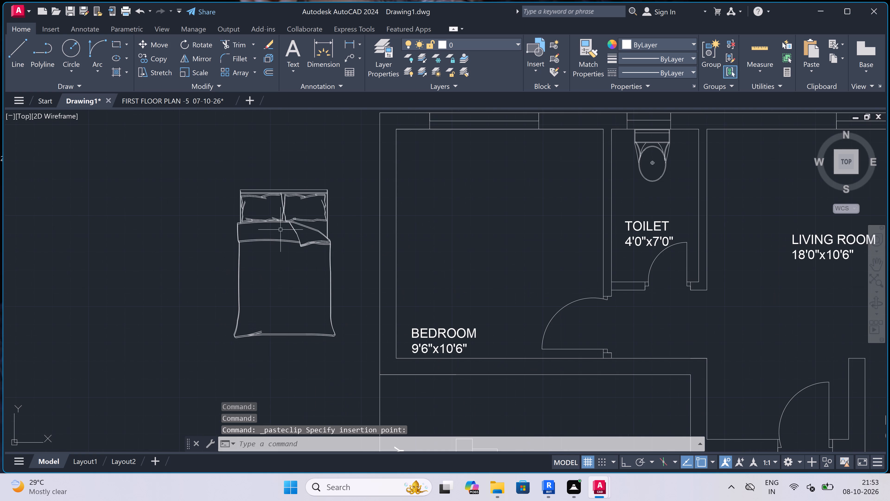
{"action": "left_click_drag", "start_coordinate": [343, 169], "coordinate": [341, 172]}
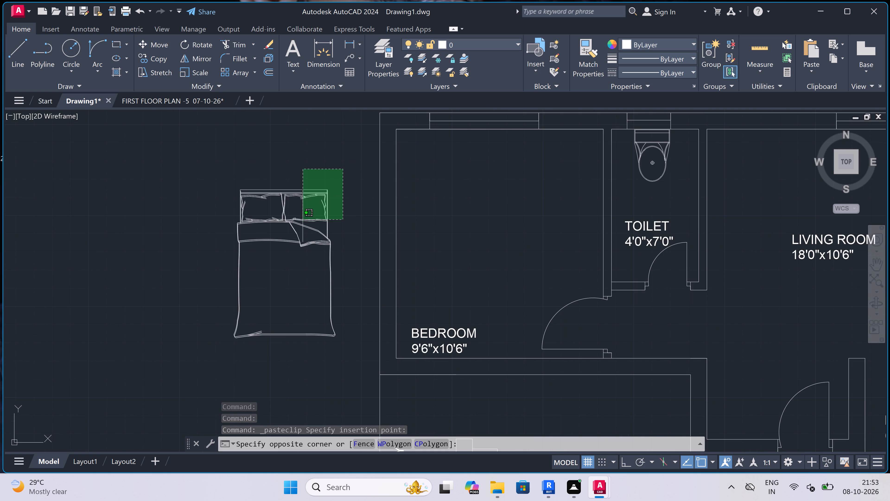
{"action": "left_click", "coordinate": [212, 358]}
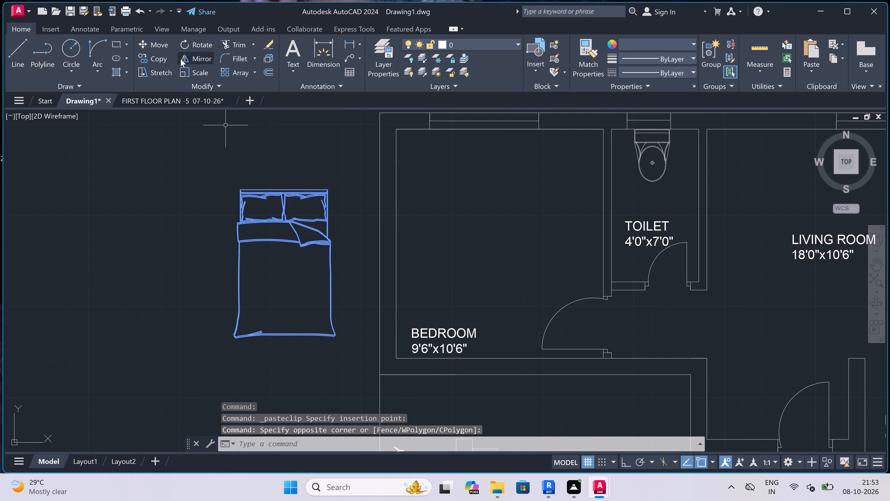
{"action": "left_click", "coordinate": [160, 56]}
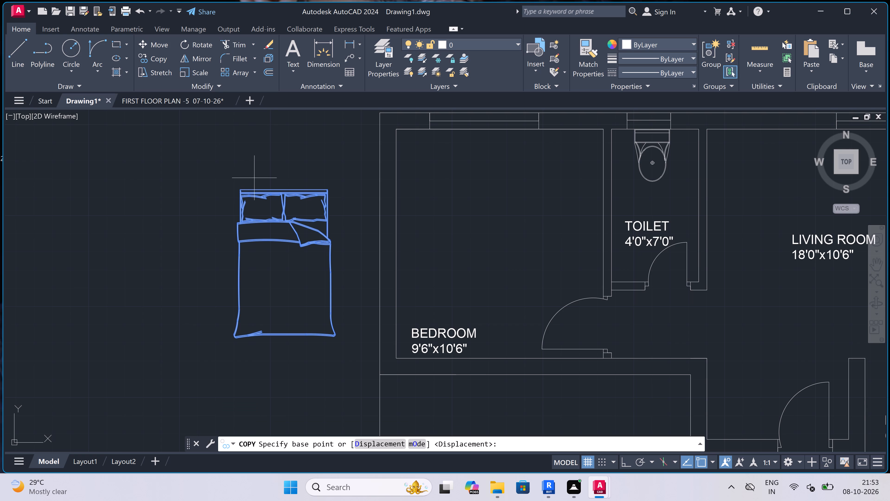
{"action": "double_click", "coordinate": [285, 188]}
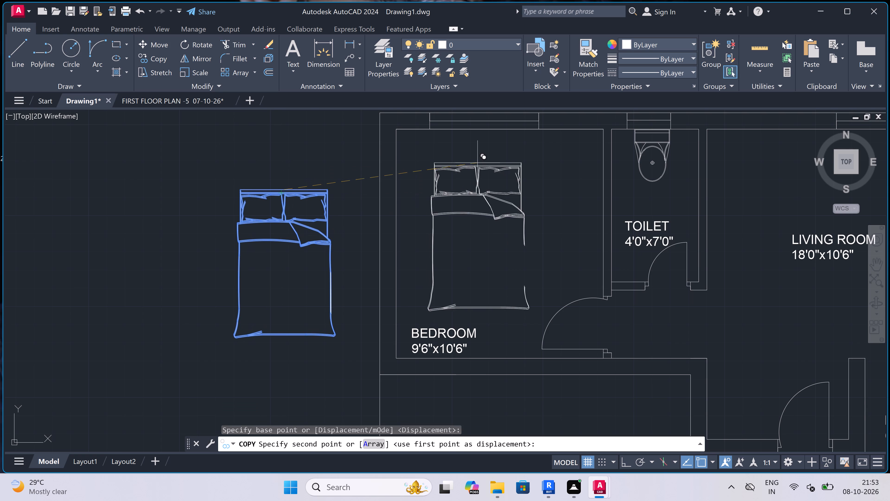
{"action": "scroll", "coordinate": [497, 124], "scroll_direction": "up", "scroll_amount": 1}
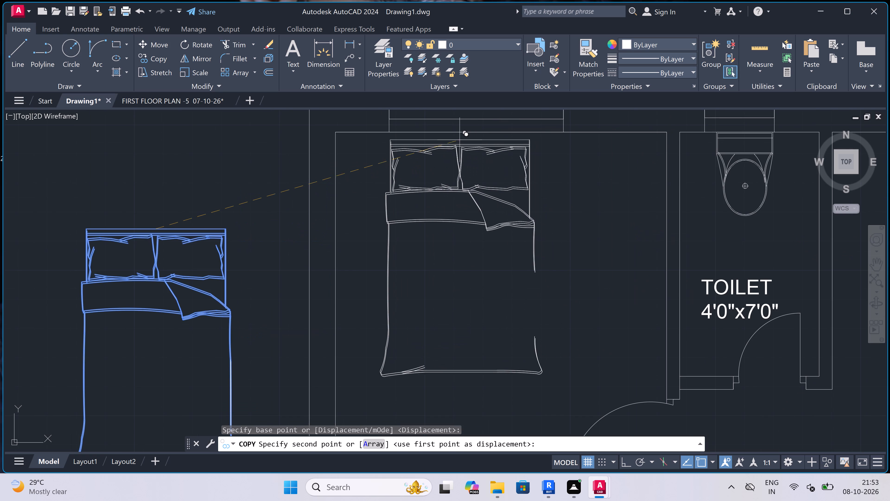
{"action": "scroll", "coordinate": [446, 133], "scroll_direction": "up", "scroll_amount": 2}
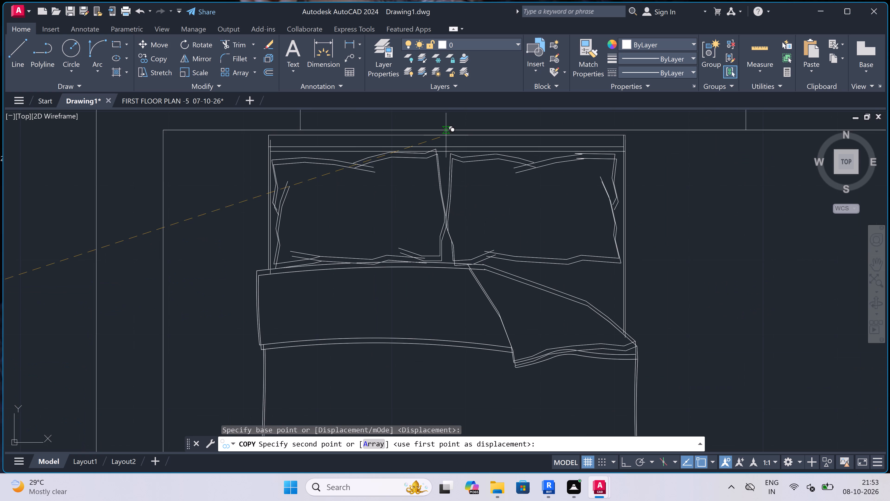
{"action": "left_click", "coordinate": [445, 139]}
{"action": "scroll", "coordinate": [445, 139], "scroll_direction": "down", "scroll_amount": 7}
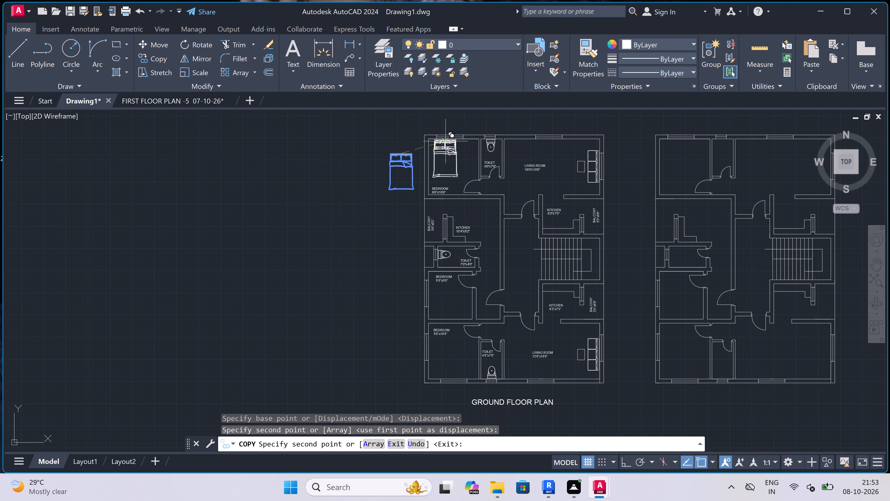
{"action": "key", "text": "Escape"}
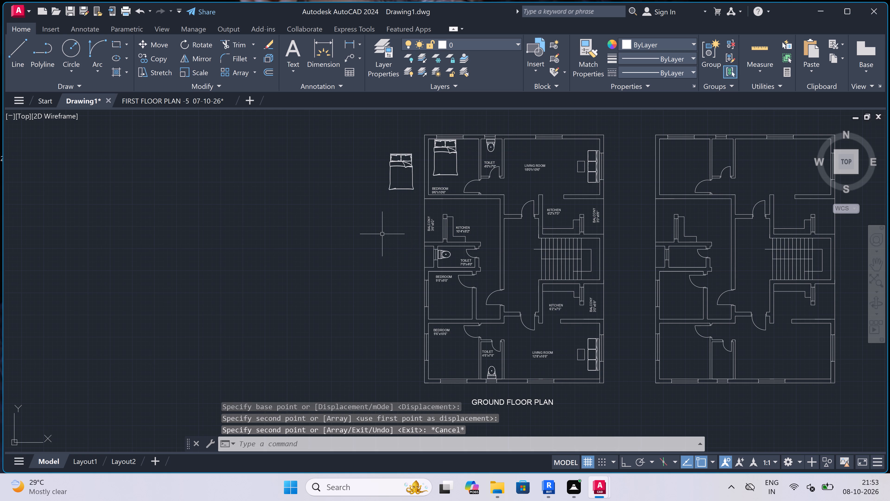
Rotate the bed outside the plan 90° with Ortho on, so its headboard faces west.
{"action": "scroll", "coordinate": [426, 138], "scroll_direction": "up", "scroll_amount": 1}
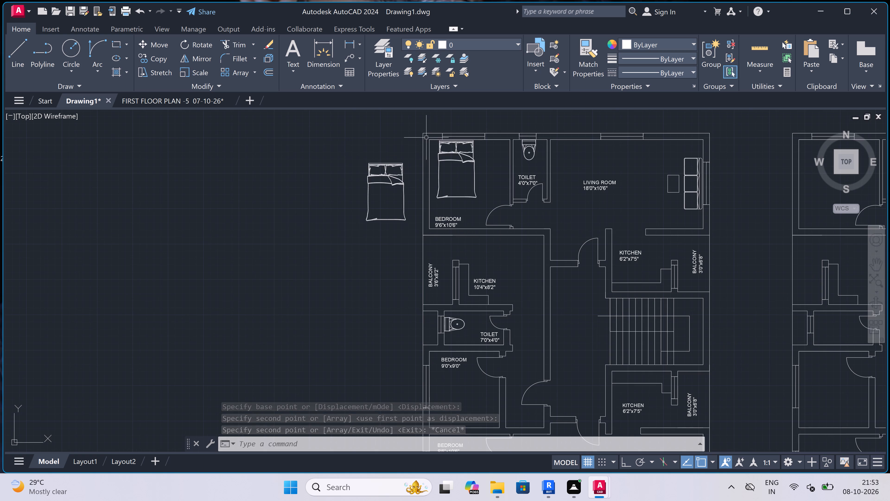
{"action": "scroll", "coordinate": [417, 150], "scroll_direction": "up", "scroll_amount": 1}
{"action": "left_click_drag", "start_coordinate": [417, 150], "coordinate": [416, 152]}
{"action": "double_click", "coordinate": [306, 306]}
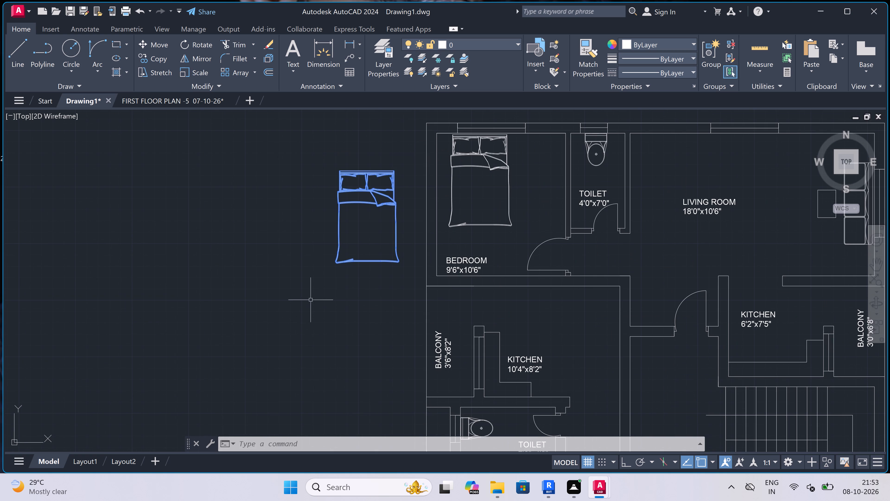
{"action": "left_click", "coordinate": [196, 44]}
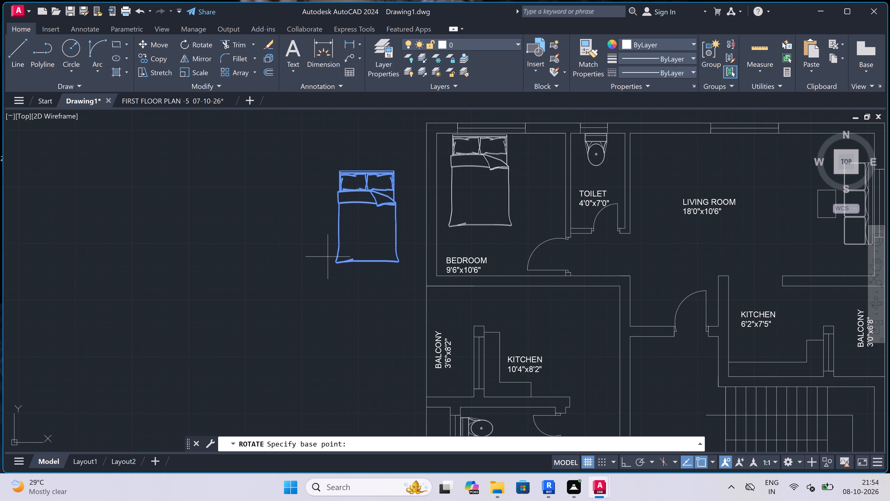
{"action": "left_click", "coordinate": [364, 248]}
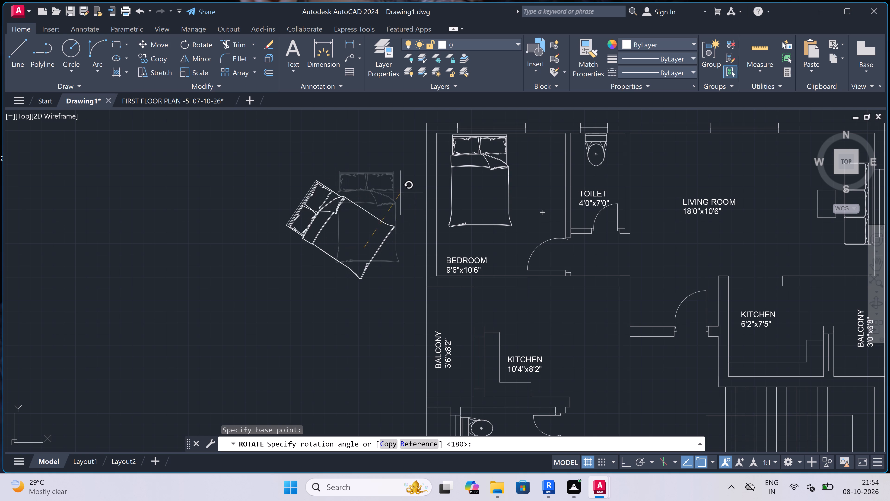
{"action": "key", "text": "F8"}
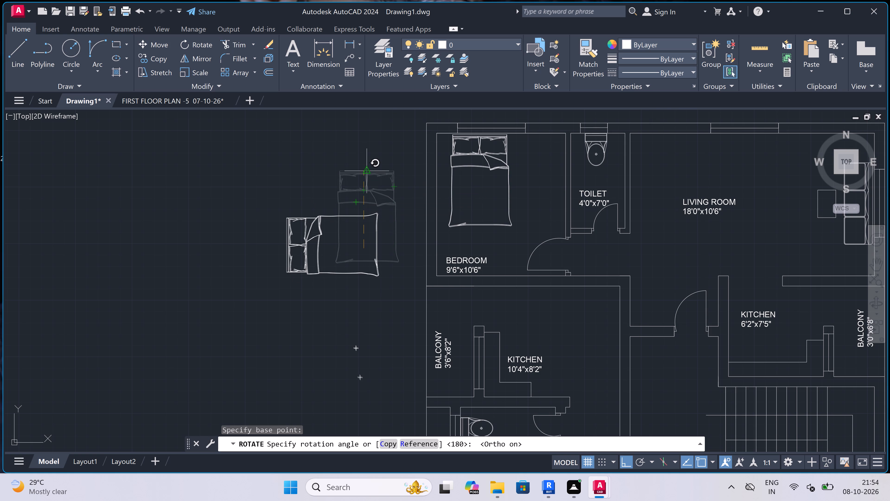
{"action": "scroll", "coordinate": [367, 172], "scroll_direction": "up", "scroll_amount": 1}
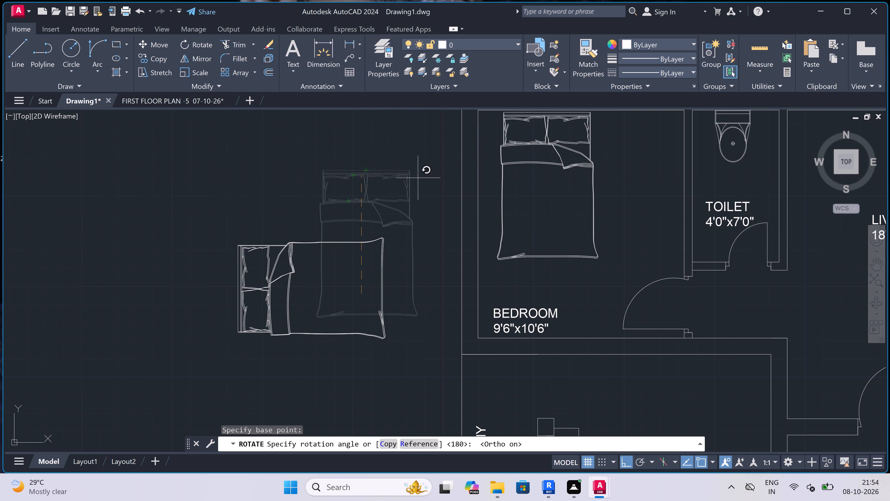
{"action": "left_click", "coordinate": [422, 226]}
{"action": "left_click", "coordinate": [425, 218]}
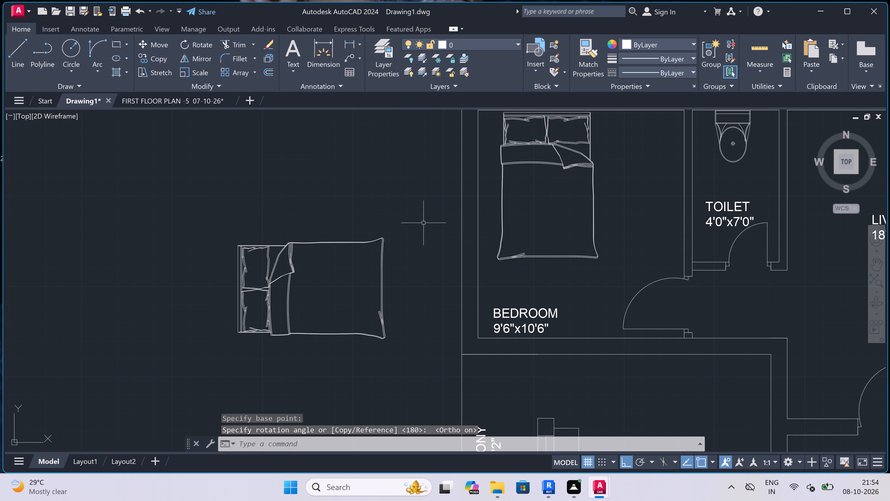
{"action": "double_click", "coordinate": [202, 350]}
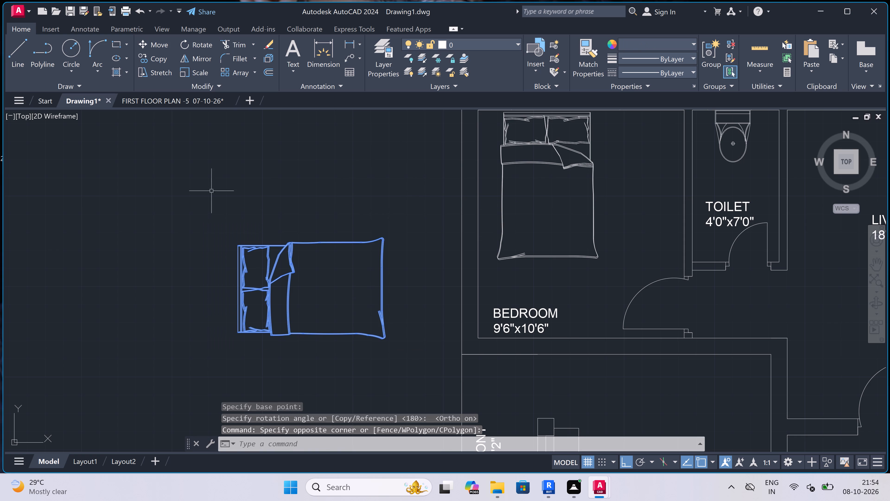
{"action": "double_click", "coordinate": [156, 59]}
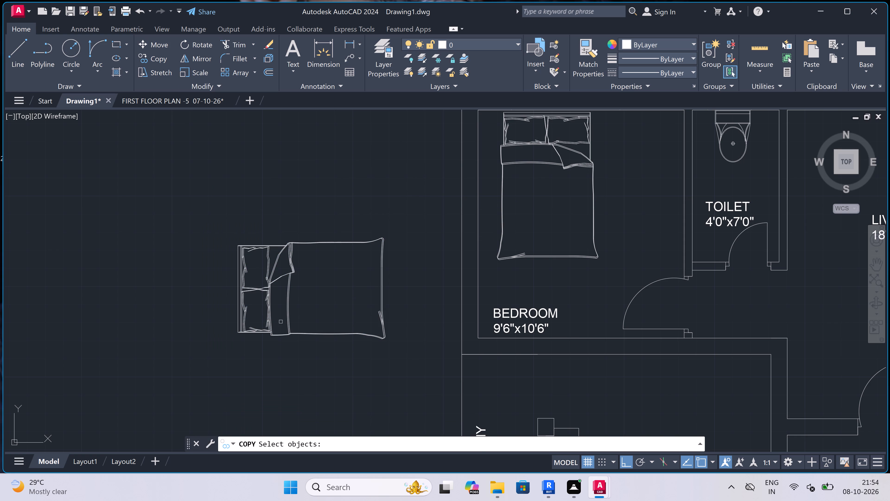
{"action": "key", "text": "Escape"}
Copy the west-facing bed by its headboard's midpoint, with Ortho off, to the inner face of the west wall of BEDROOM 9'0"x9'0".
{"action": "left_click", "coordinate": [426, 204]}
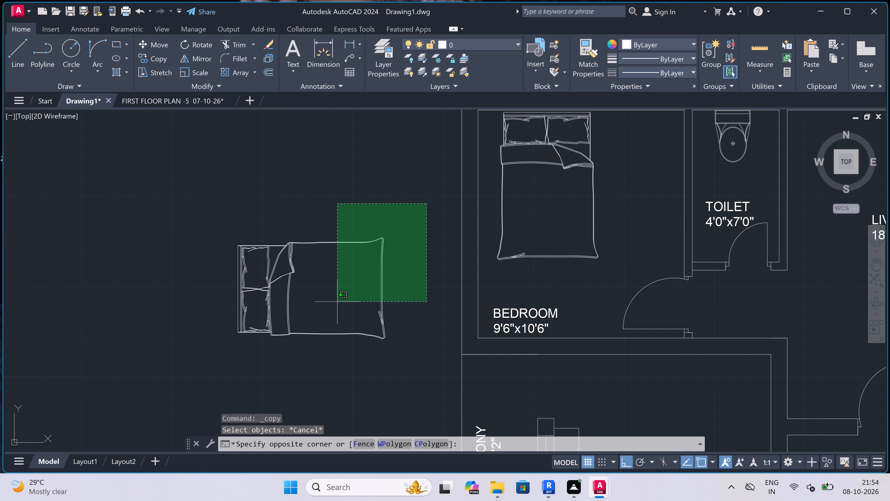
{"action": "double_click", "coordinate": [226, 350]}
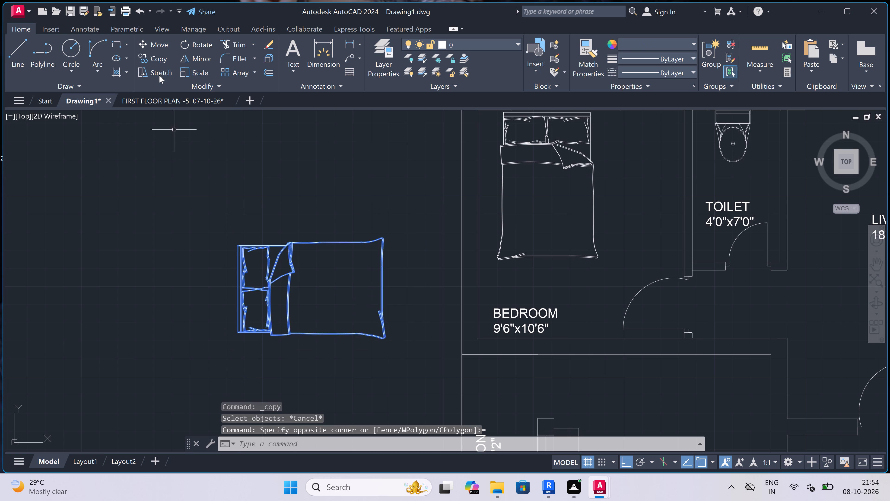
{"action": "left_click", "coordinate": [152, 57]}
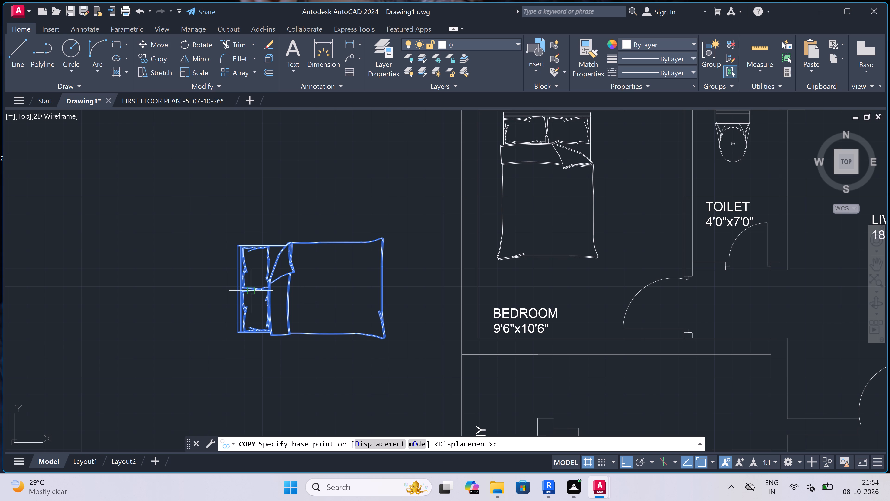
{"action": "double_click", "coordinate": [235, 287]}
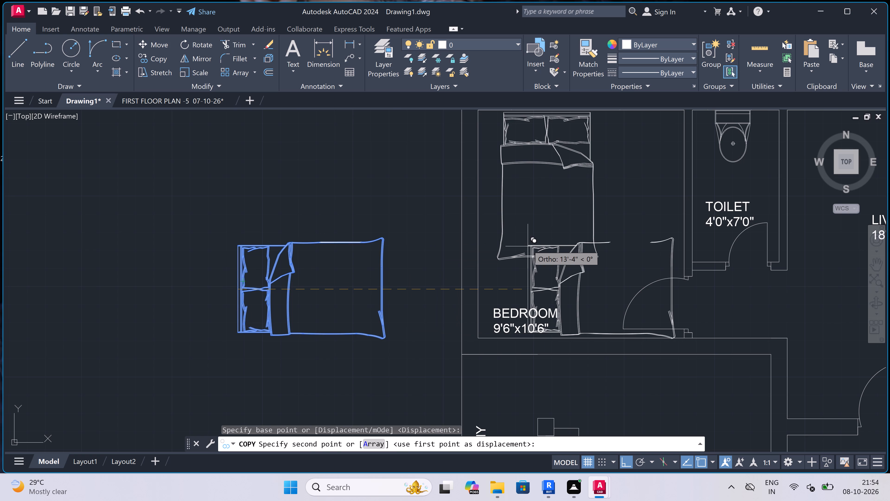
{"action": "key", "text": "F8"}
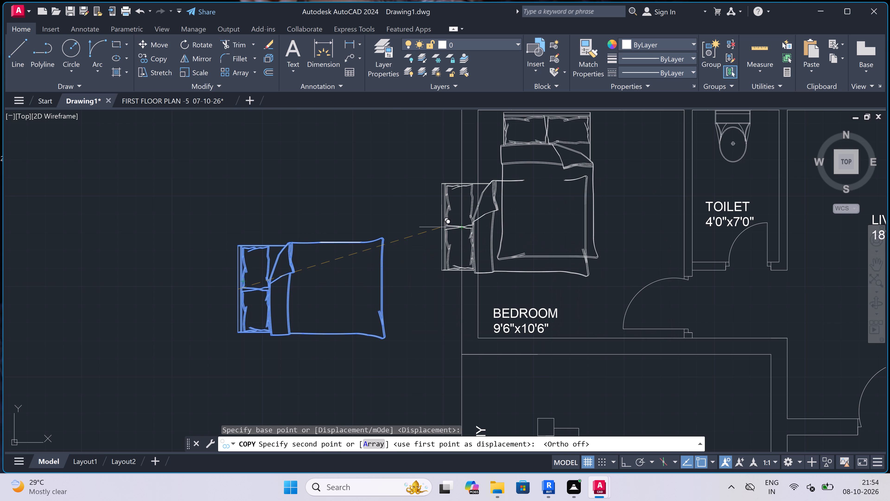
{"action": "scroll", "coordinate": [442, 227], "scroll_direction": "down", "scroll_amount": 2}
{"action": "scroll", "coordinate": [459, 261], "scroll_direction": "down", "scroll_amount": 3}
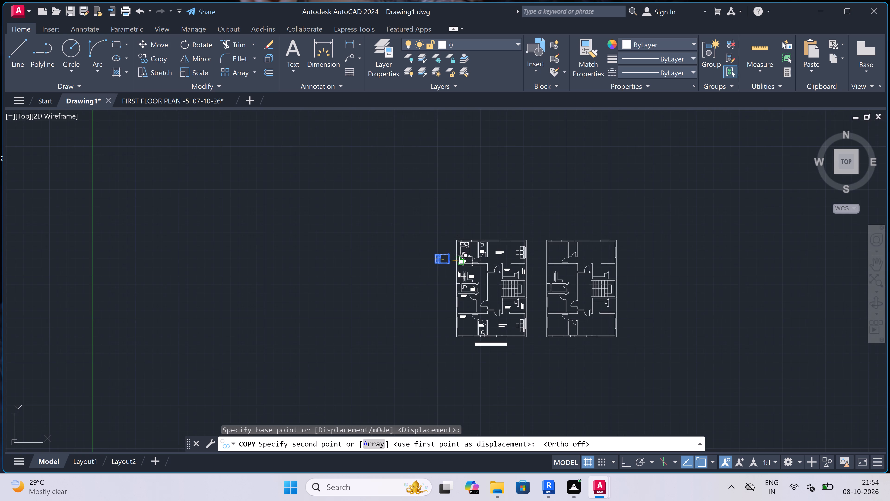
{"action": "scroll", "coordinate": [461, 303], "scroll_direction": "up", "scroll_amount": 6}
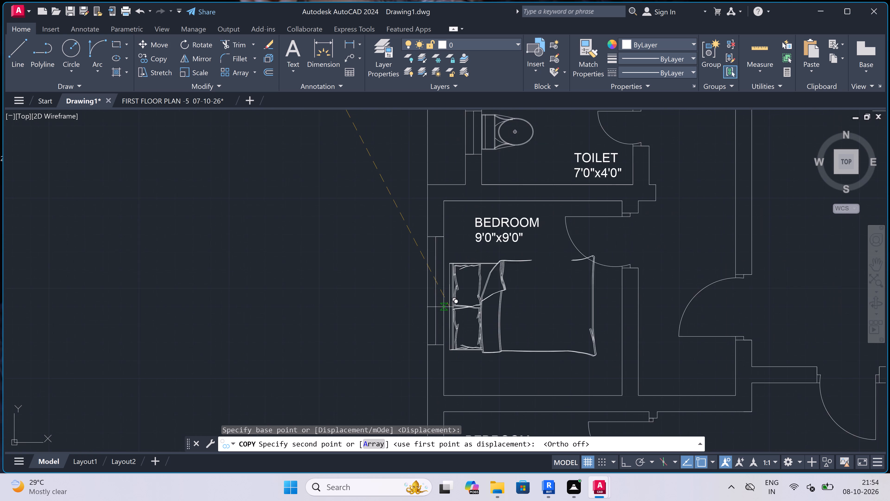
{"action": "scroll", "coordinate": [445, 332], "scroll_direction": "down", "scroll_amount": 2}
{"action": "scroll", "coordinate": [444, 342], "scroll_direction": "up", "scroll_amount": 2}
{"action": "double_click", "coordinate": [445, 331]}
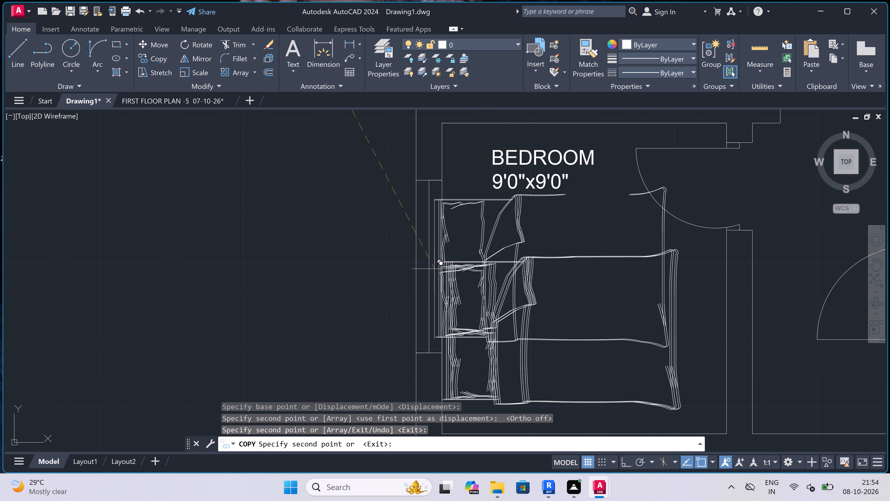
Place another copy of the bed against the inner face of the west wall of the southern BEDROOM 9'6"x10'6" and end the copying.
{"action": "scroll", "coordinate": [434, 266], "scroll_direction": "down", "scroll_amount": 6}
{"action": "scroll", "coordinate": [438, 302], "scroll_direction": "up", "scroll_amount": 2}
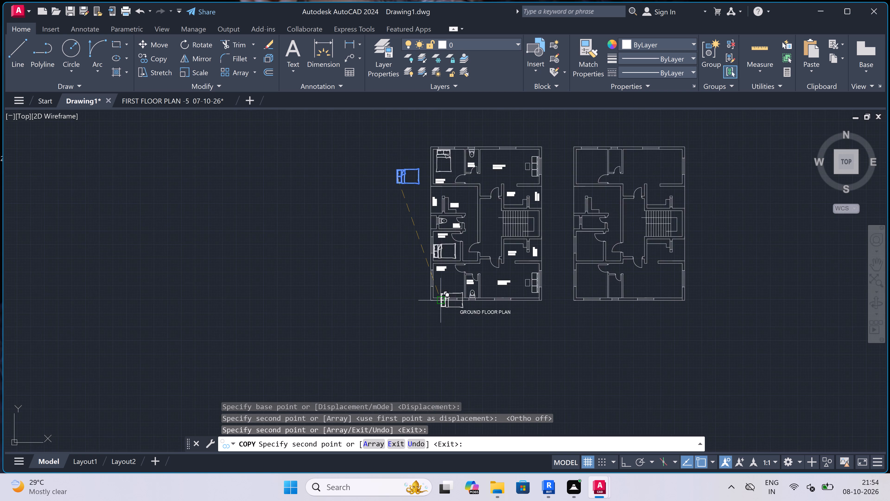
{"action": "scroll", "coordinate": [439, 267], "scroll_direction": "up", "scroll_amount": 3}
{"action": "scroll", "coordinate": [404, 273], "scroll_direction": "up", "scroll_amount": 1}
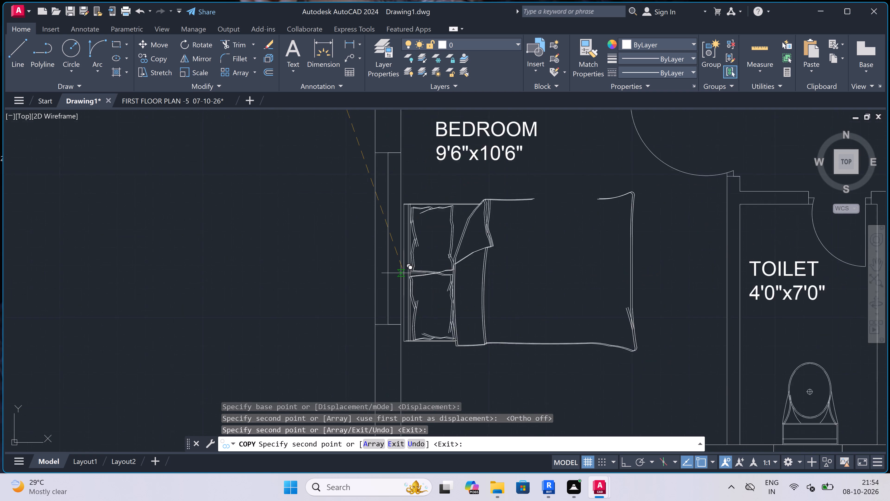
{"action": "scroll", "coordinate": [404, 273], "scroll_direction": "up", "scroll_amount": 1}
{"action": "left_click", "coordinate": [404, 273]}
{"action": "scroll", "coordinate": [404, 273], "scroll_direction": "down", "scroll_amount": 7}
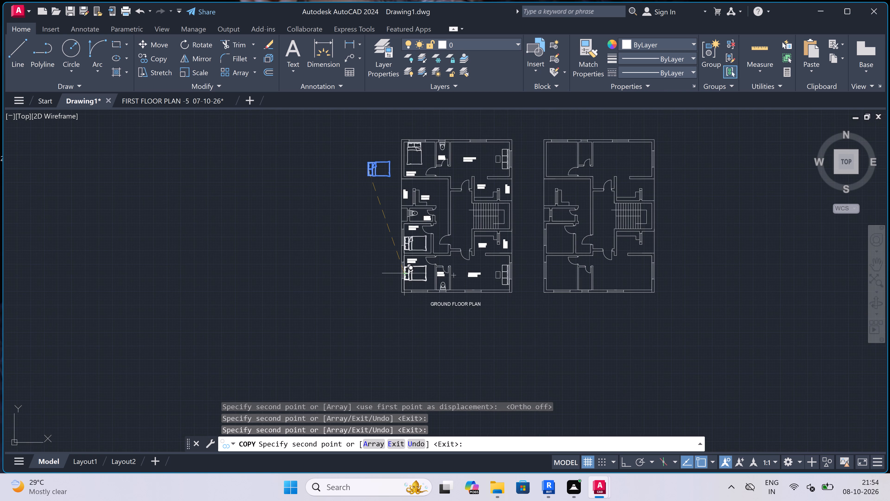
{"action": "scroll", "coordinate": [404, 273], "scroll_direction": "down", "scroll_amount": 1}
{"action": "key", "text": "Escape"}
Delete the leftover bed outside the ground floor plan, west of the northern BEDROOM 9'6"x10'6".
{"action": "scroll", "coordinate": [398, 214], "scroll_direction": "up", "scroll_amount": 1}
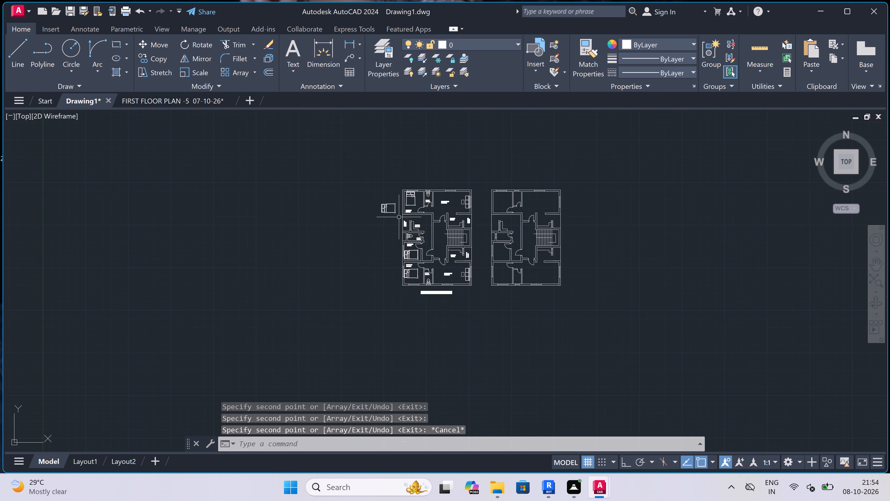
{"action": "scroll", "coordinate": [398, 214], "scroll_direction": "up", "scroll_amount": 2}
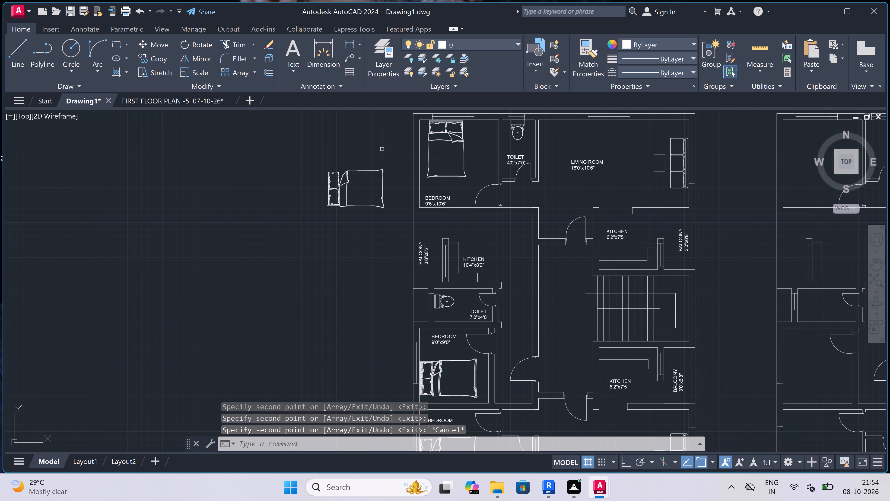
{"action": "double_click", "coordinate": [394, 145]}
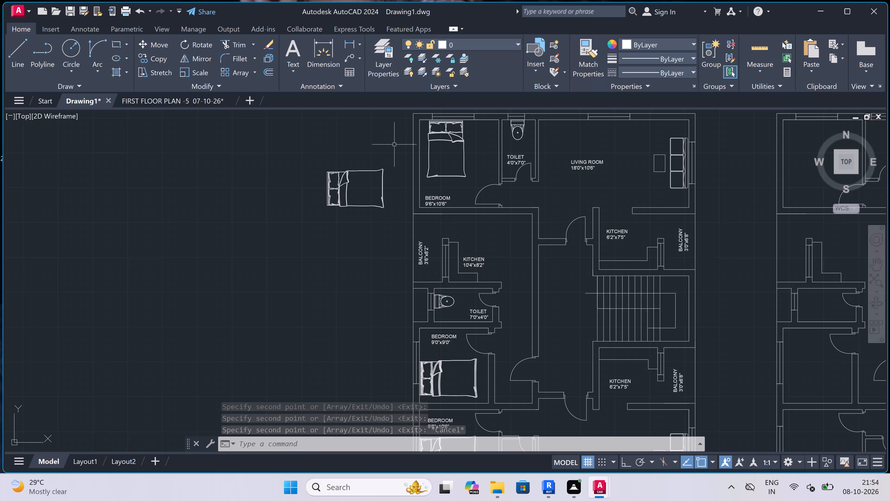
{"action": "double_click", "coordinate": [225, 277]}
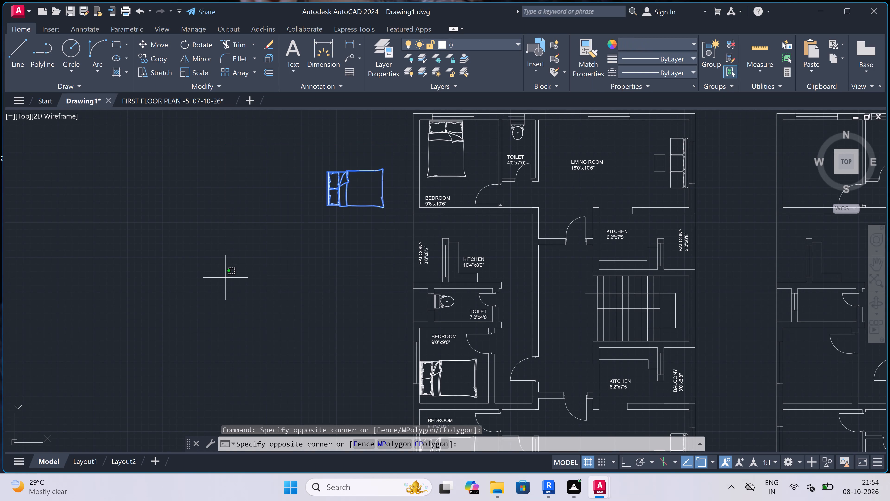
{"action": "key", "text": "Delete"}
{"action": "key", "text": "Escape"}
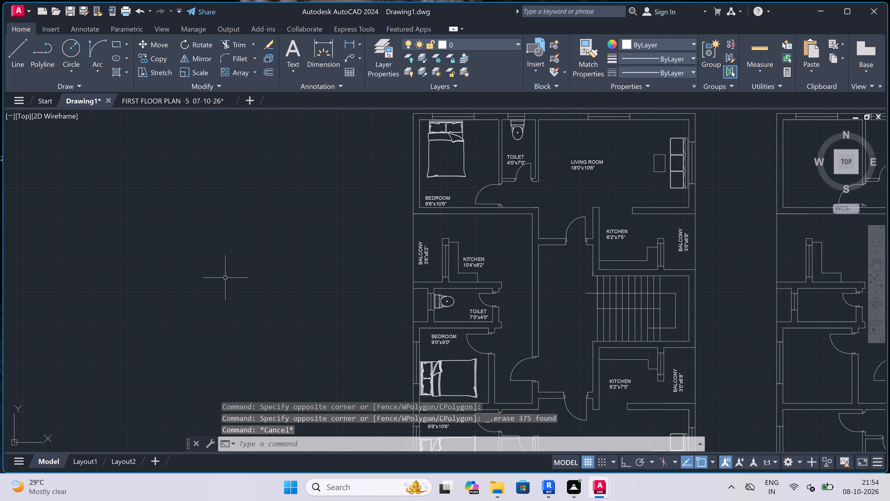
Examine the furnished ground floor plan and the unlabelled duplicate plan beside it.
{"action": "scroll", "coordinate": [286, 238], "scroll_direction": "down", "scroll_amount": 3}
{"action": "scroll", "coordinate": [349, 218], "scroll_direction": "up", "scroll_amount": 3}
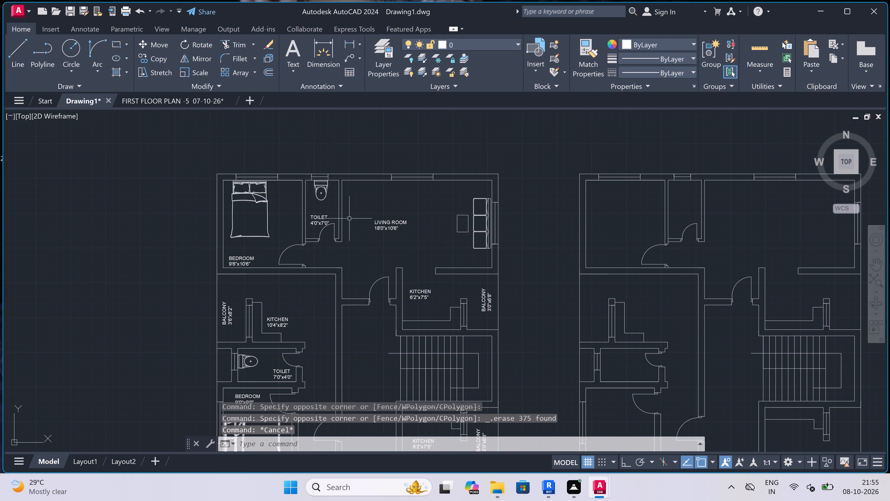
{"action": "scroll", "coordinate": [350, 218], "scroll_direction": "down", "scroll_amount": 2}
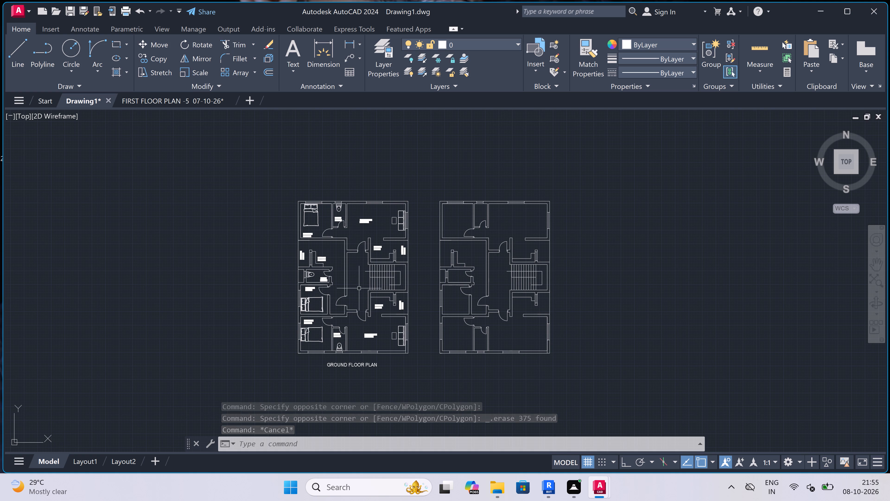
{"action": "scroll", "coordinate": [373, 344], "scroll_direction": "up", "scroll_amount": 2}
{"action": "scroll", "coordinate": [374, 342], "scroll_direction": "down", "scroll_amount": 2}
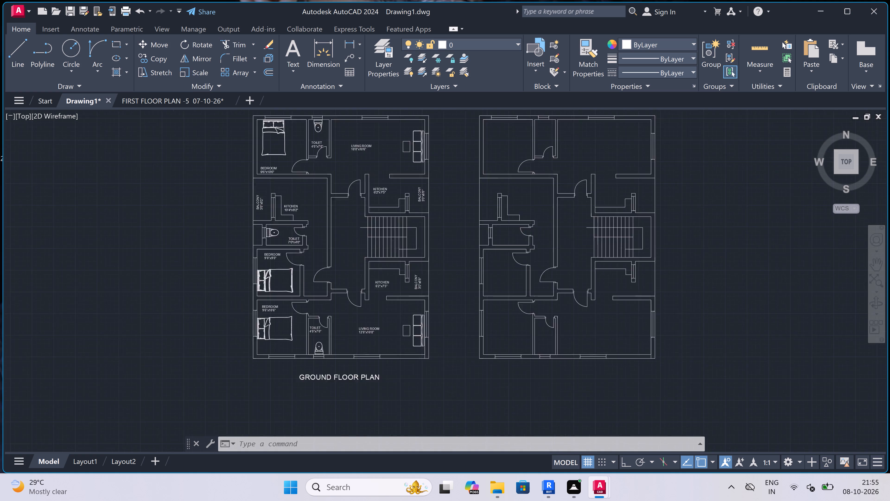
{"action": "scroll", "coordinate": [369, 169], "scroll_direction": "up", "scroll_amount": 2}
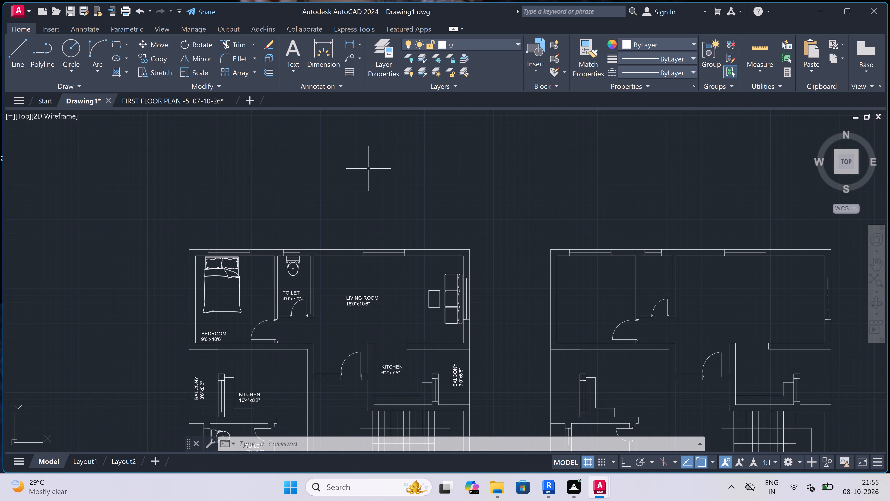
{"action": "scroll", "coordinate": [369, 169], "scroll_direction": "down", "scroll_amount": 2}
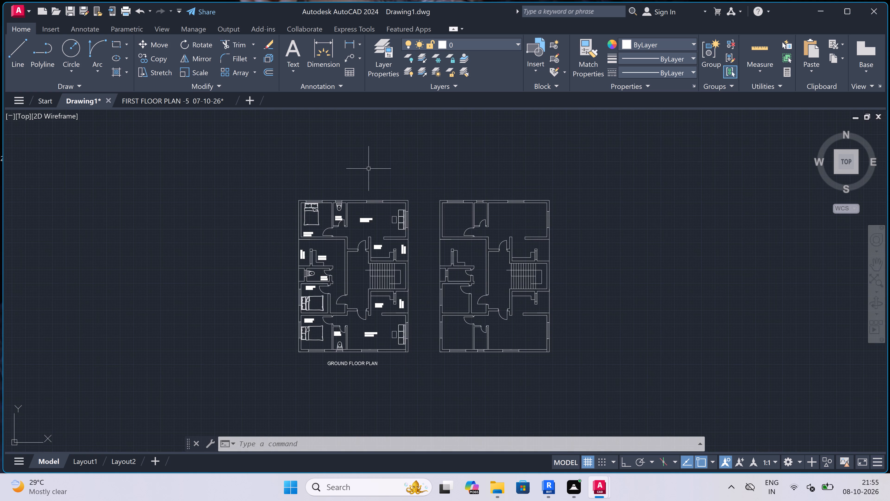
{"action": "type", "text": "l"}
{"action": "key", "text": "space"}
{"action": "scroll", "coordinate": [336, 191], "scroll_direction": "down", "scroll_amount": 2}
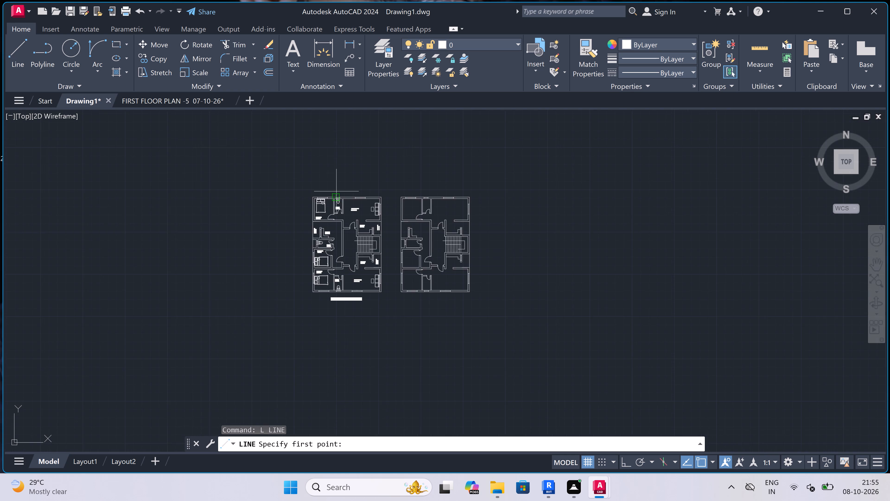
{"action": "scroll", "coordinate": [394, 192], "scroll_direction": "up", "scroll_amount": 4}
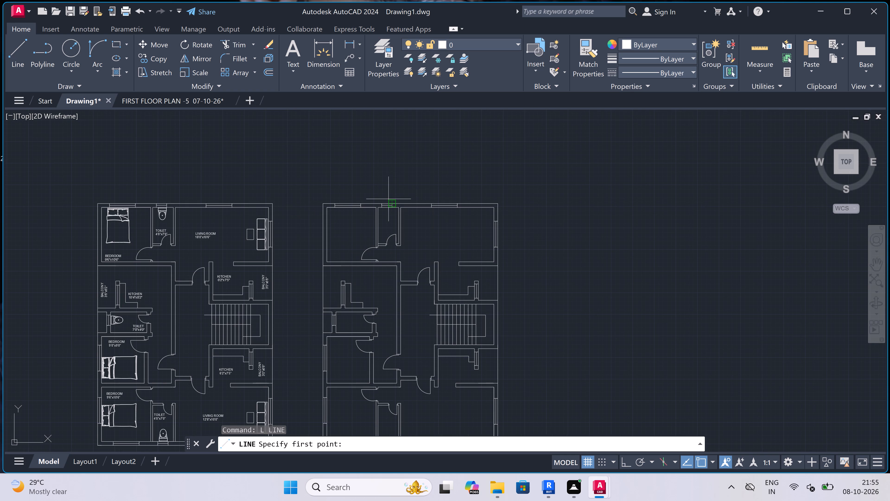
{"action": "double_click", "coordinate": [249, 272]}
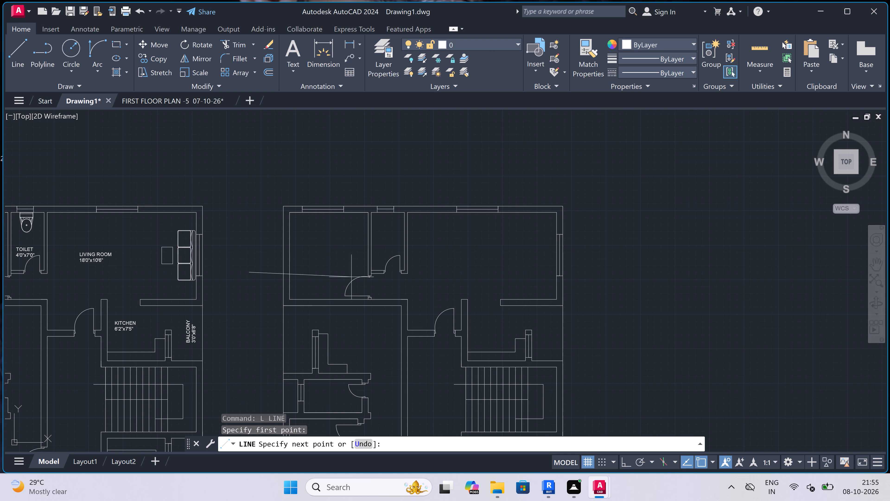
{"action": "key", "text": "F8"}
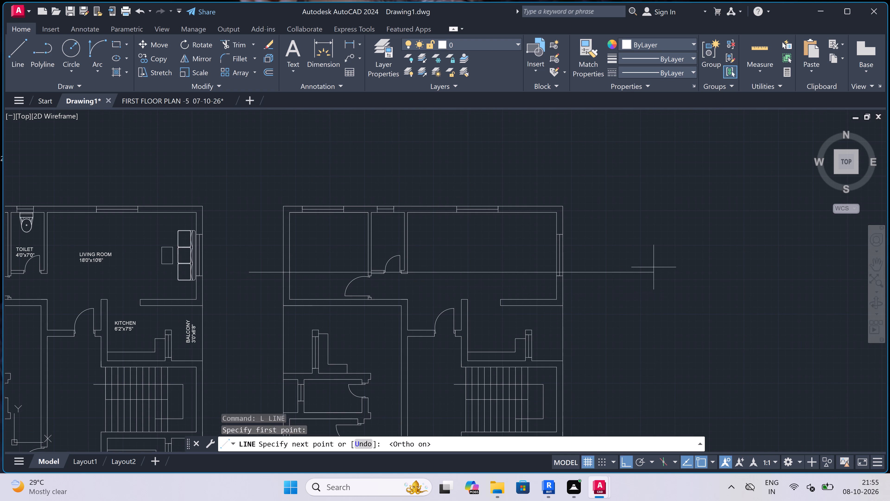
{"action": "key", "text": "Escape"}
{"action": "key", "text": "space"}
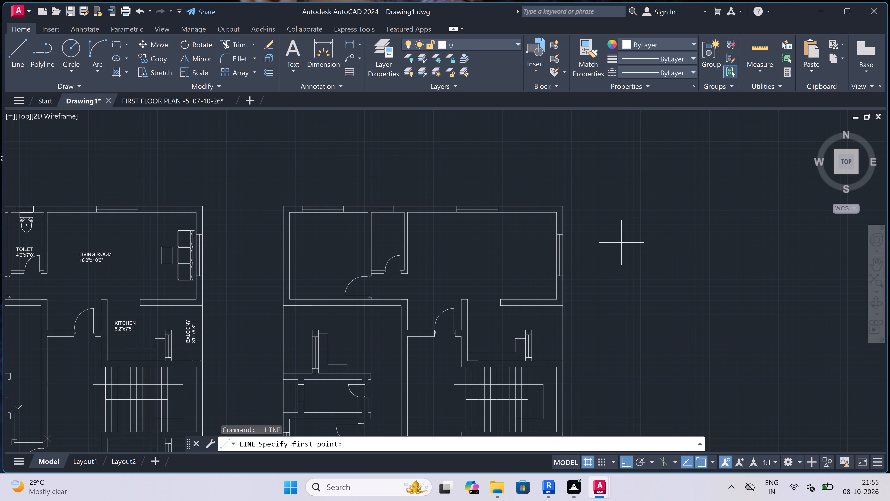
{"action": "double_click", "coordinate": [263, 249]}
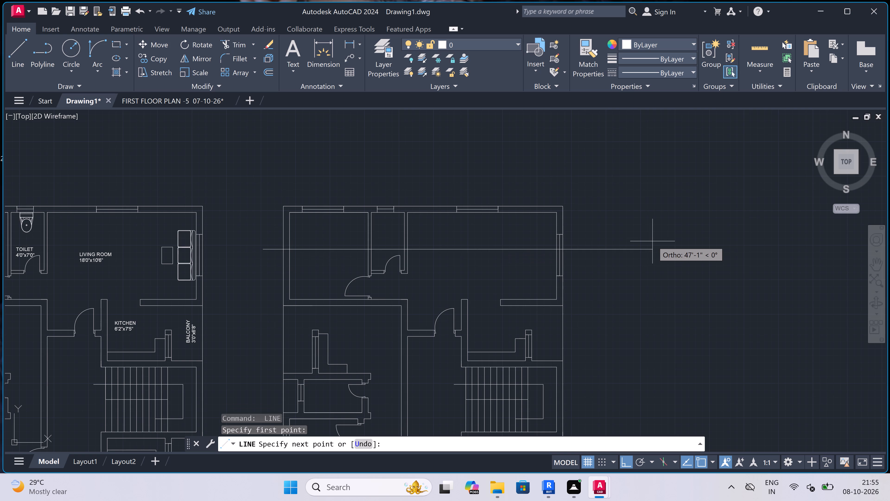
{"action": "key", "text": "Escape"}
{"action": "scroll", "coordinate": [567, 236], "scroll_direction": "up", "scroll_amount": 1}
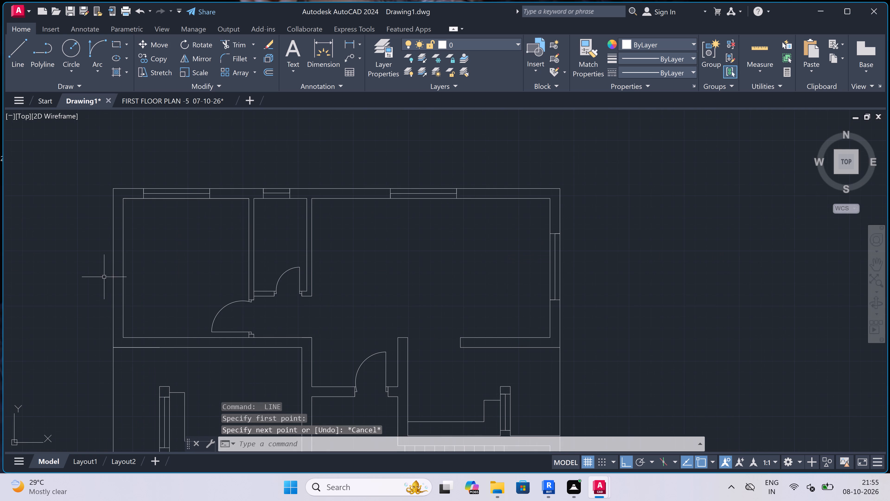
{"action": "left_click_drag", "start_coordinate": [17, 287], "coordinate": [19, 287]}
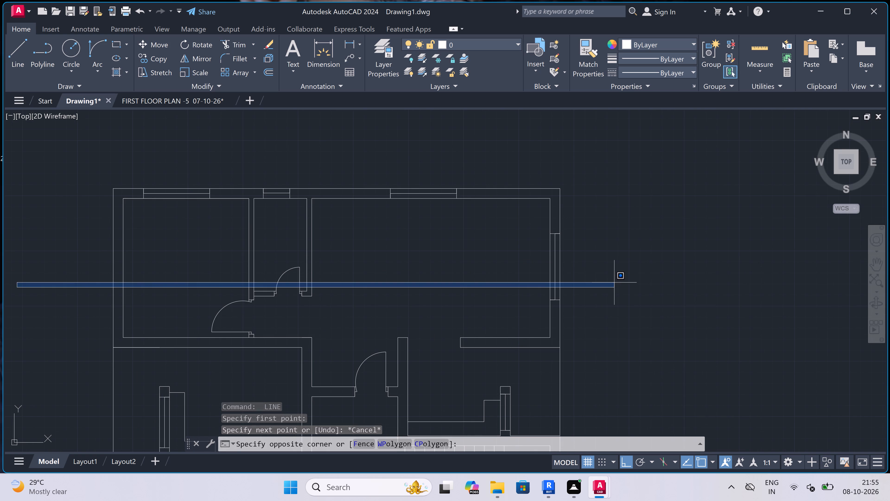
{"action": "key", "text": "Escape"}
Draw a horizontal line through the duplicate plan's northern rooms, extending past both outer walls, with a tick about 1'10" long northward at its east end.
{"action": "key", "text": "l"}
{"action": "key", "text": "space"}
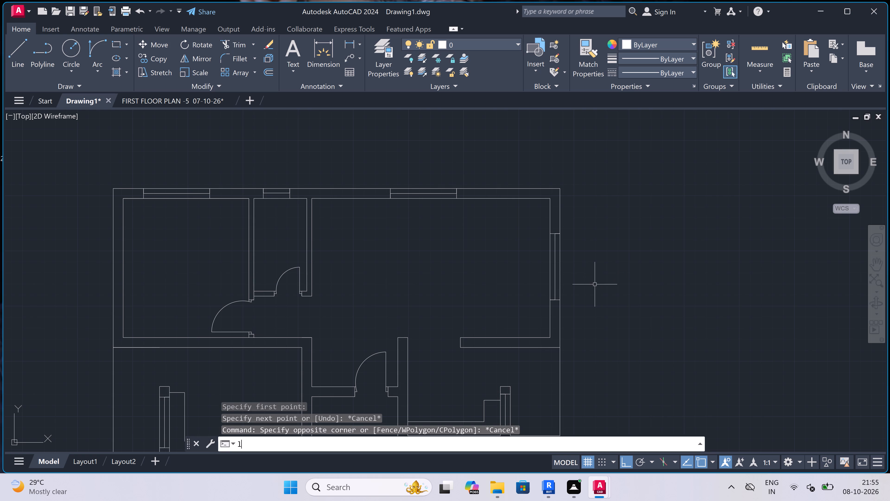
{"action": "left_click", "coordinate": [69, 287]}
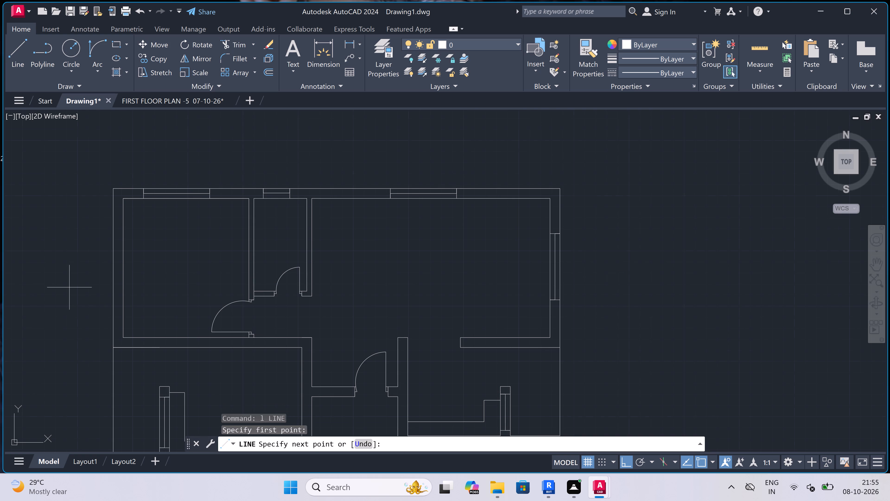
{"action": "triple_click", "coordinate": [600, 282]}
{"action": "triple_click", "coordinate": [597, 263]}
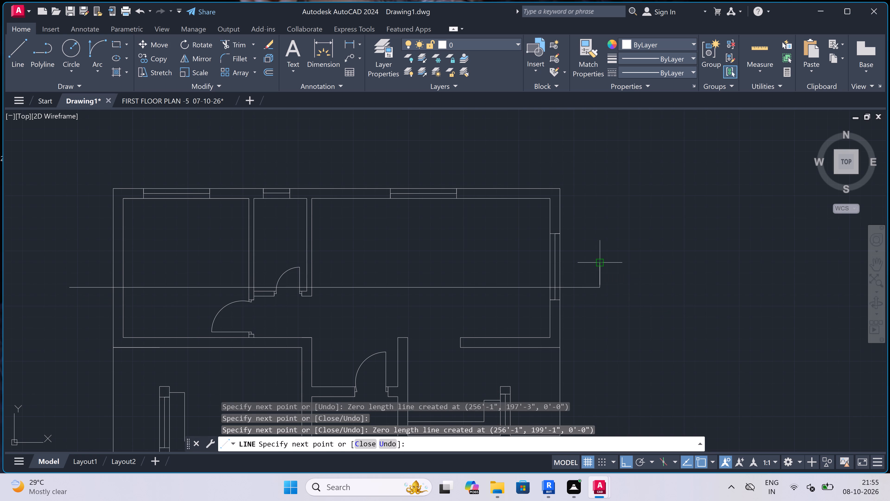
{"action": "key", "text": "Escape"}
Add the multiline text label "a" just north of the tick at the east end of the horizontal line.
{"action": "scroll", "coordinate": [370, 244], "scroll_direction": "down", "scroll_amount": 4}
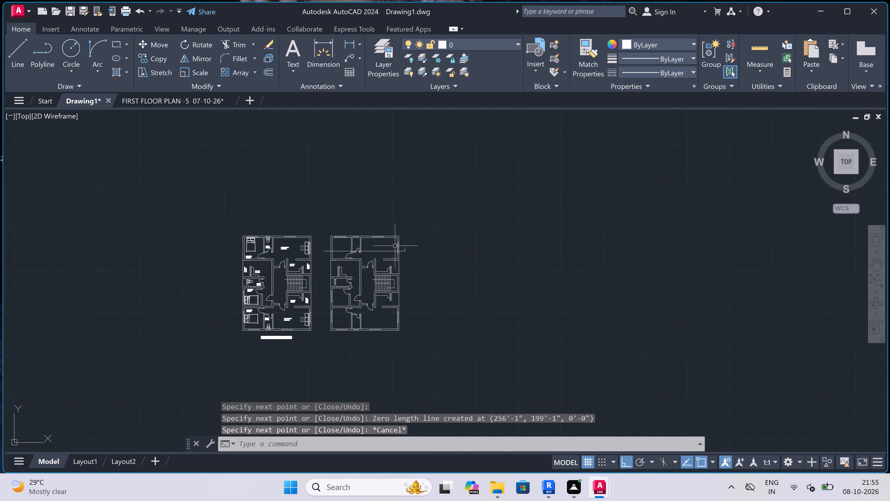
{"action": "scroll", "coordinate": [427, 240], "scroll_direction": "up", "scroll_amount": 3}
{"action": "scroll", "coordinate": [291, 260], "scroll_direction": "up", "scroll_amount": 1}
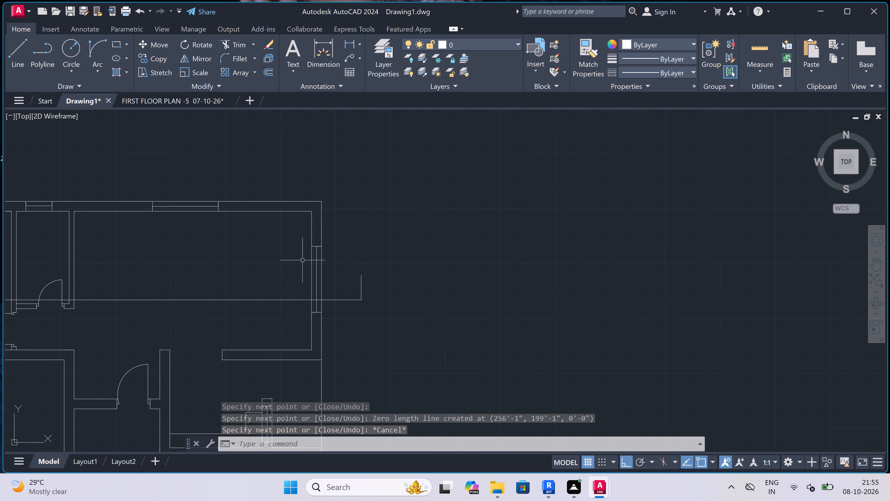
{"action": "scroll", "coordinate": [329, 258], "scroll_direction": "up", "scroll_amount": 2}
{"action": "type", "text": "mt"}
{"action": "key", "text": "space"}
{"action": "scroll", "coordinate": [344, 260], "scroll_direction": "up", "scroll_amount": 1}
{"action": "left_click", "coordinate": [412, 253]}
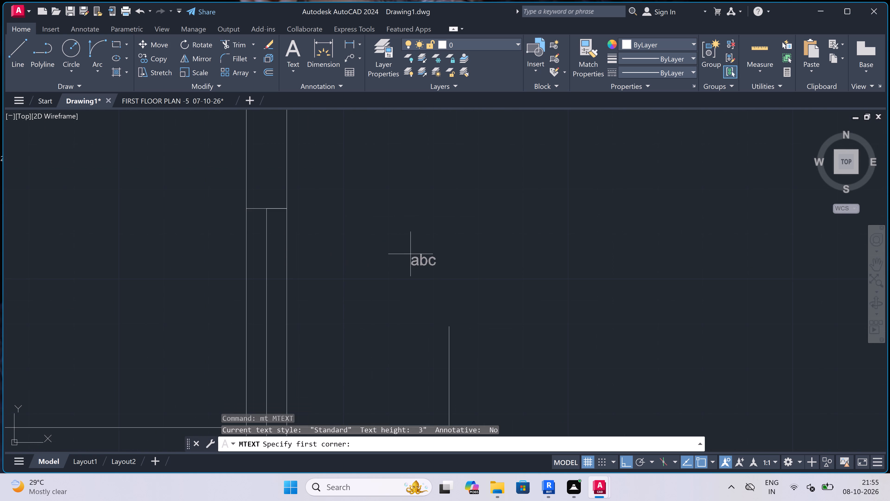
{"action": "left_click", "coordinate": [615, 325]}
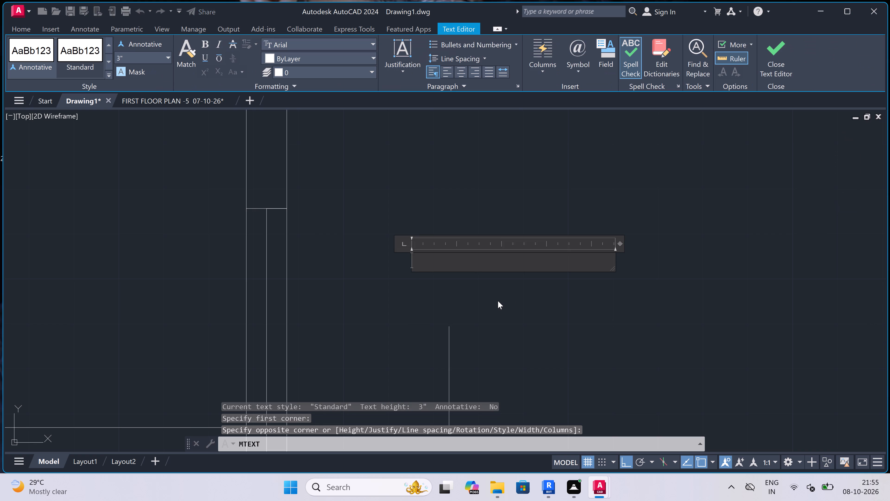
{"action": "key", "text": "a"}
{"action": "left_click", "coordinate": [460, 293]}
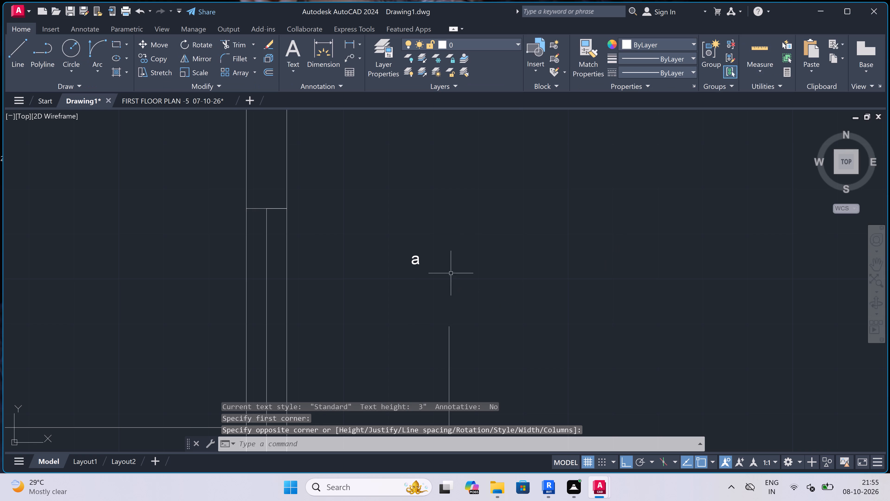
Change the label above the tick to a capital "A".
{"action": "left_click", "coordinate": [397, 255]}
{"action": "triple_click", "coordinate": [416, 261]}
{"action": "triple_click", "coordinate": [416, 261]}
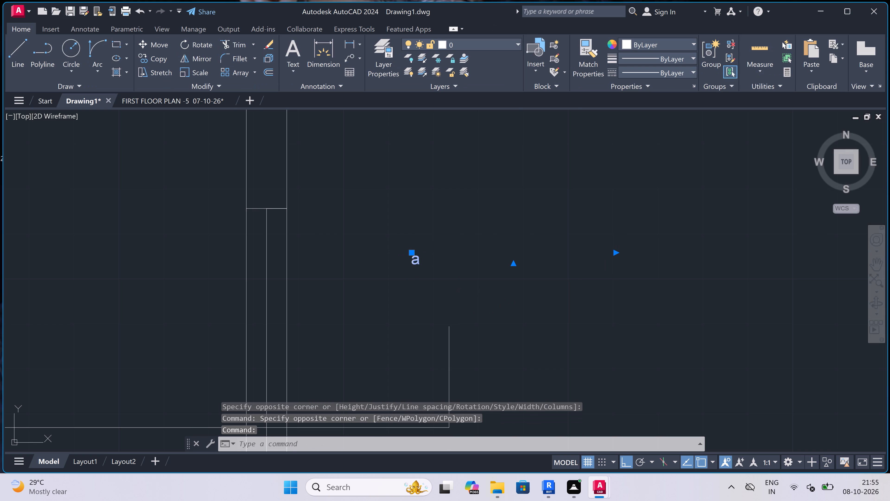
{"action": "double_click", "coordinate": [429, 256]}
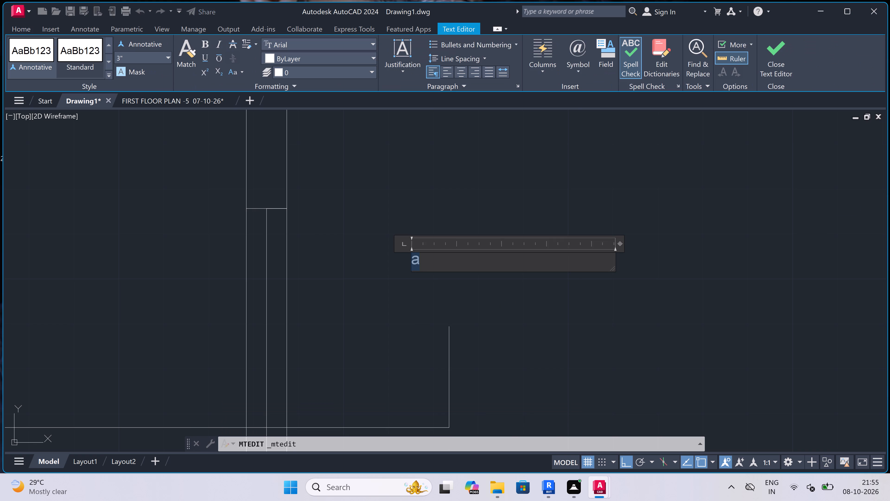
{"action": "key", "text": "BackSpace"}
{"action": "key", "text": "a"}
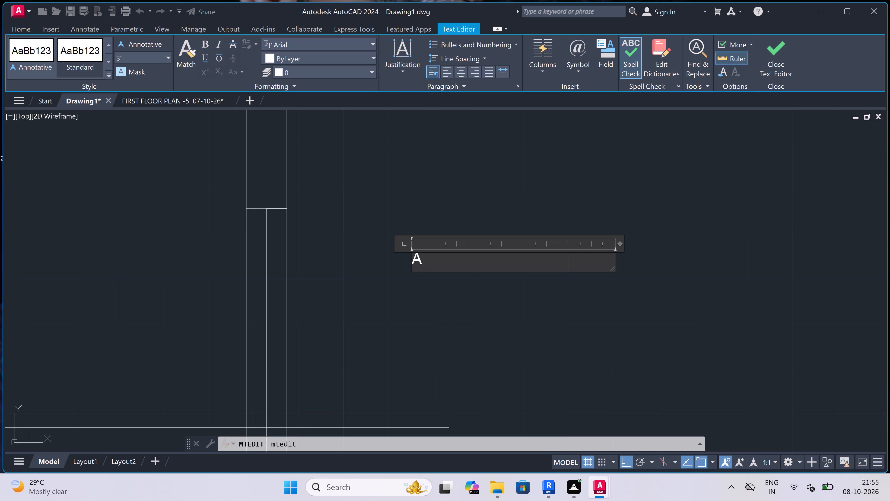
{"action": "double_click", "coordinate": [397, 301]}
Set the text height of the "A" label to 1'.
{"action": "left_click", "coordinate": [417, 248]}
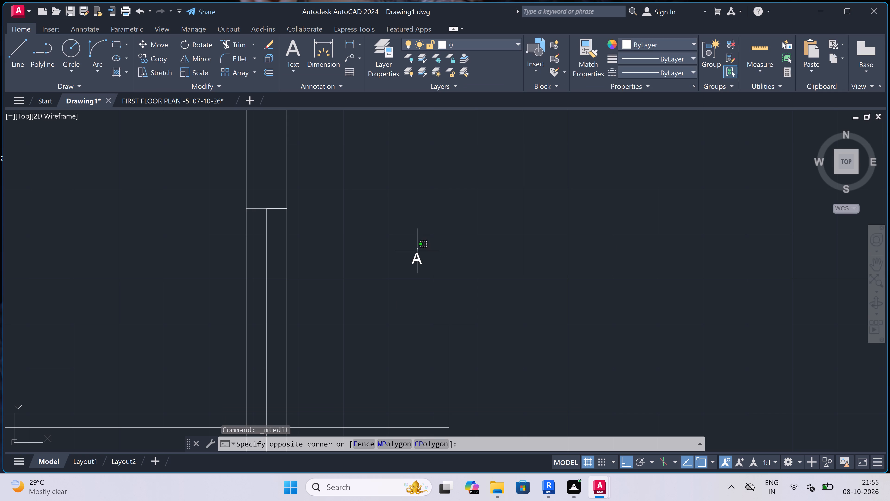
{"action": "left_click", "coordinate": [414, 265]}
{"action": "right_click", "coordinate": [391, 228]}
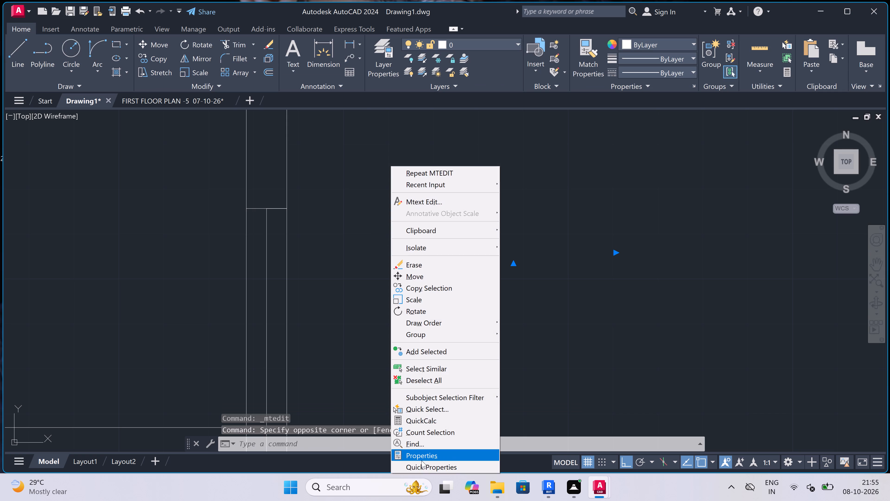
{"action": "double_click", "coordinate": [421, 459]}
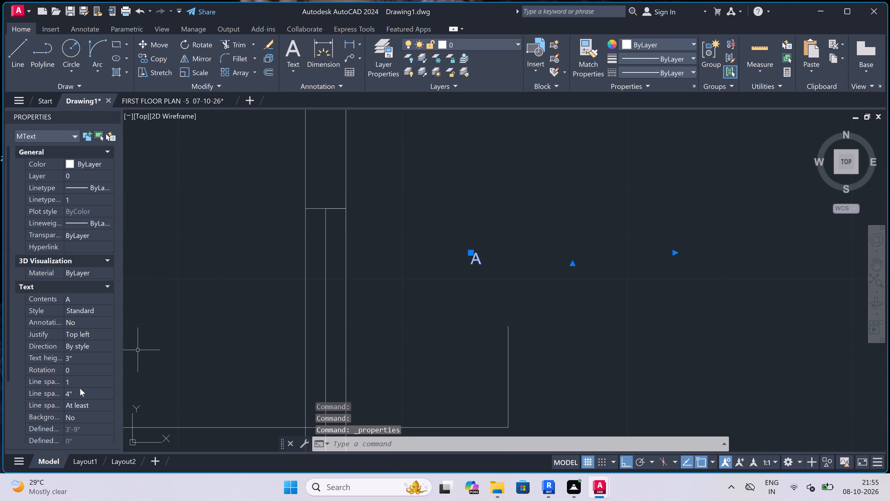
{"action": "left_click", "coordinate": [79, 354]}
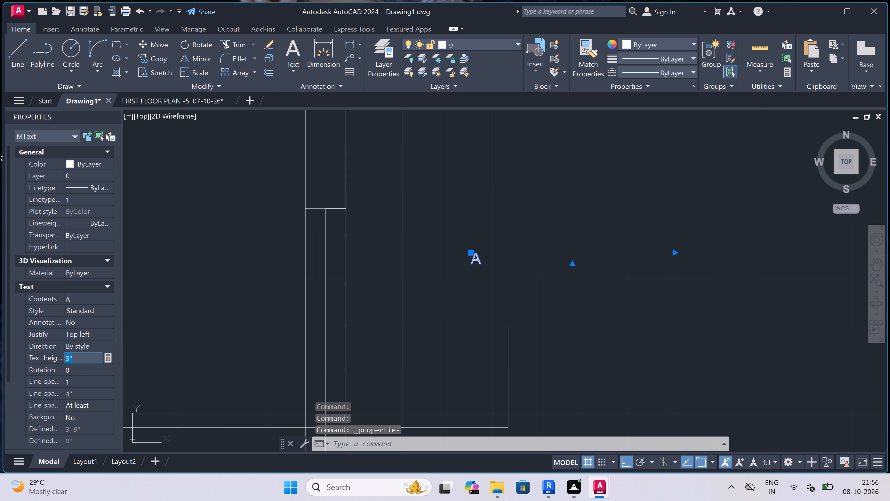
{"action": "key", "text": "BackSpace"}
{"action": "type", "text": "1'"}
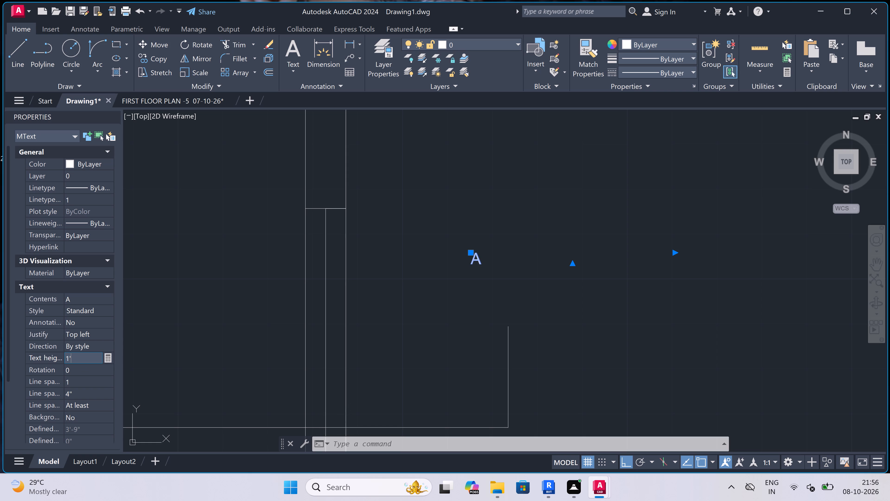
{"action": "double_click", "coordinate": [561, 293]}
{"action": "key", "text": "Escape"}
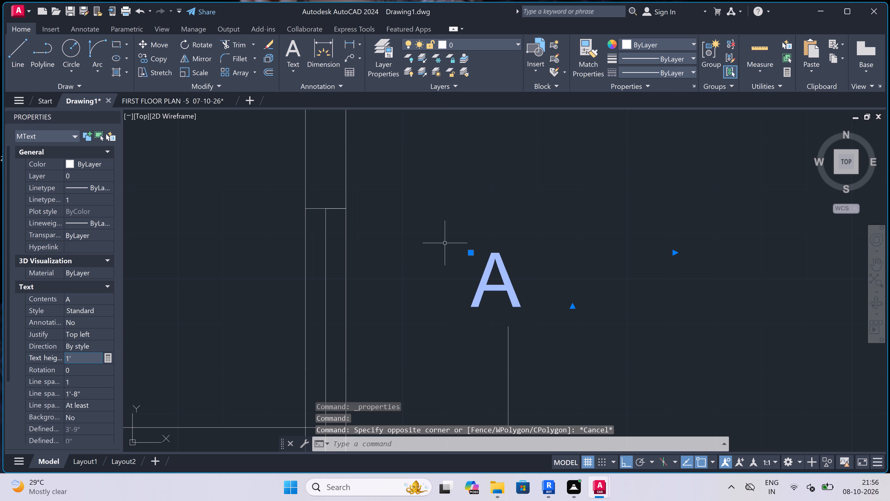
{"action": "key", "text": "Escape"}
Draw vertical construction lines through the ground floor plan's southwest outer corner and both ends of the southern BEDROOM 9'6"x10'6" south window.
{"action": "scroll", "coordinate": [445, 243], "scroll_direction": "down", "scroll_amount": 5}
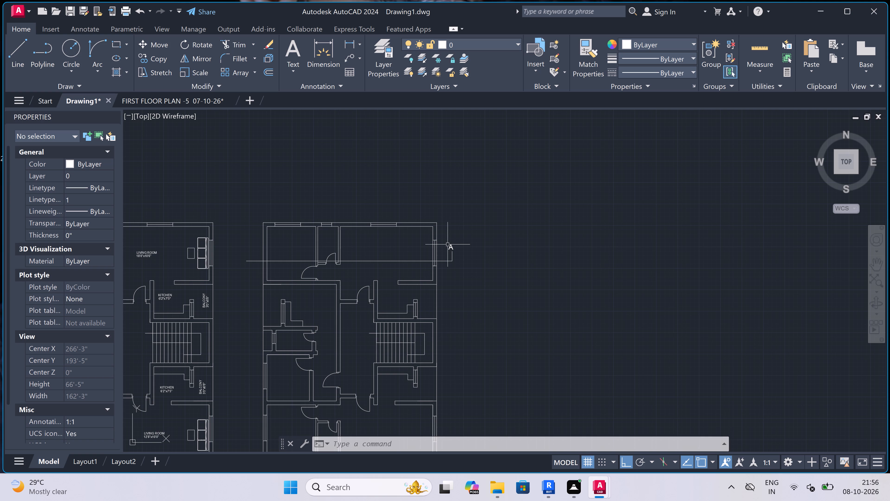
{"action": "type", "text": "XL"}
{"action": "key", "text": "space"}
{"action": "scroll", "coordinate": [446, 244], "scroll_direction": "down", "scroll_amount": 2}
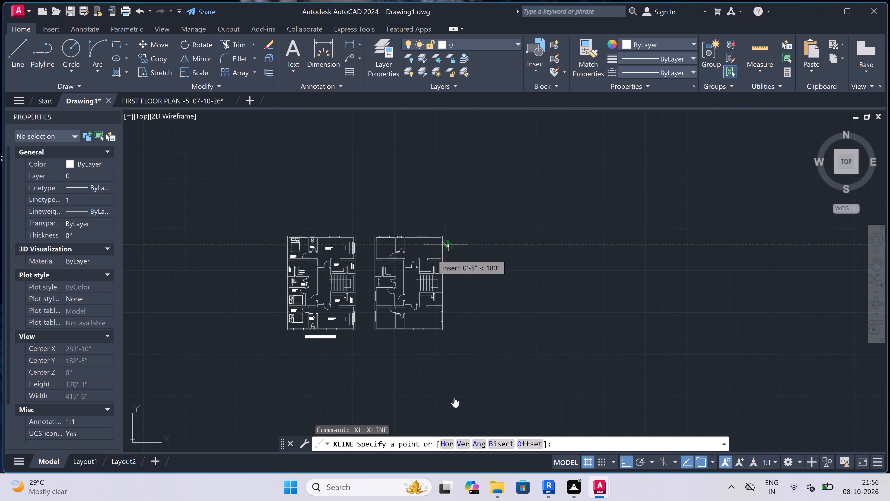
{"action": "left_click", "coordinate": [459, 443]}
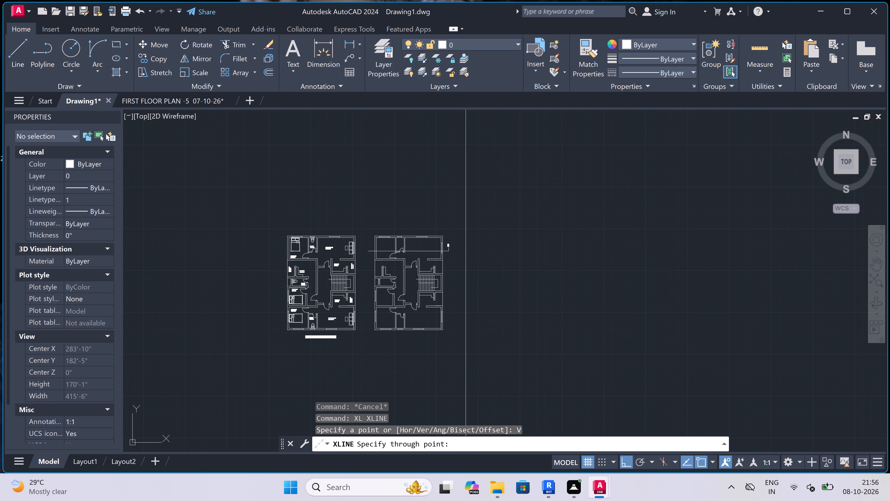
{"action": "scroll", "coordinate": [278, 333], "scroll_direction": "up", "scroll_amount": 3}
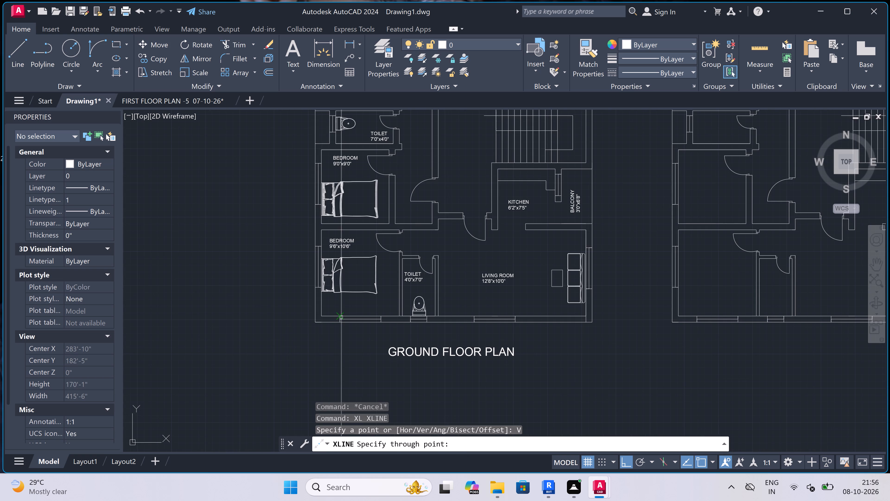
{"action": "scroll", "coordinate": [328, 318], "scroll_direction": "up", "scroll_amount": 2}
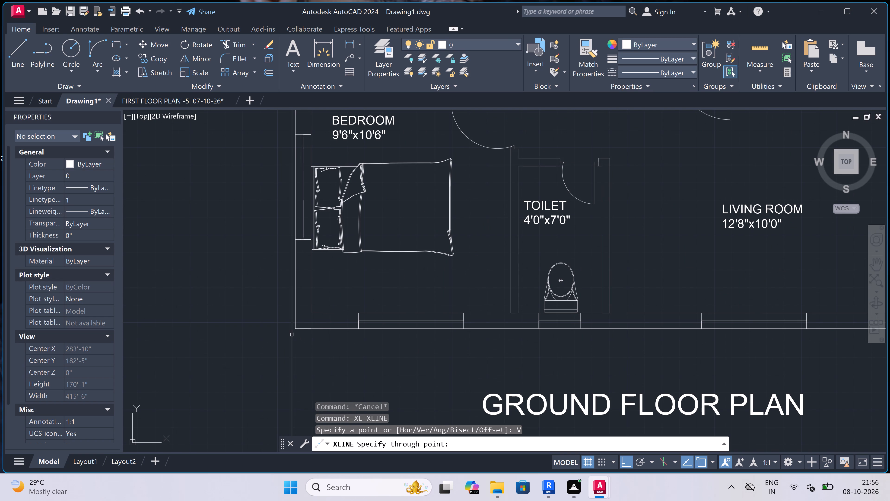
{"action": "left_click", "coordinate": [294, 333]}
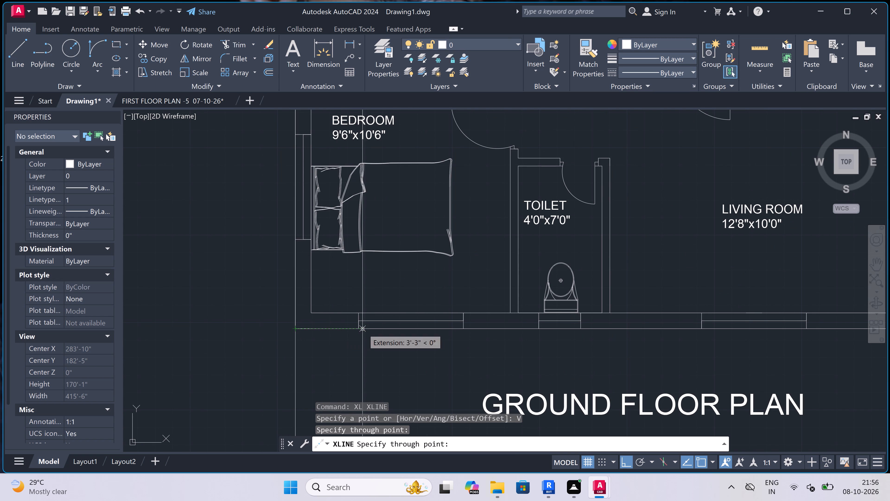
{"action": "left_click", "coordinate": [361, 329]}
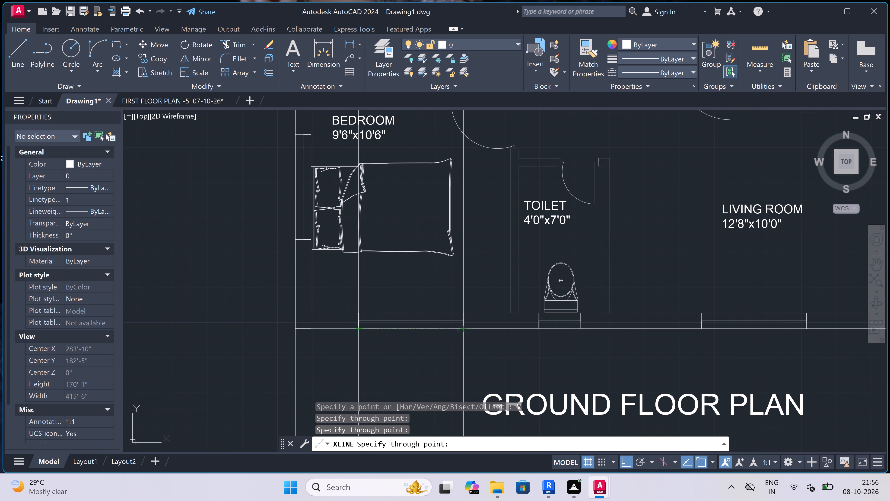
{"action": "left_click", "coordinate": [461, 330]}
Add vertical construction lines at the outer faces of the TOILET 4'0"x7'0" side walls and both ends of its south window.
{"action": "scroll", "coordinate": [364, 328], "scroll_direction": "down", "scroll_amount": 3}
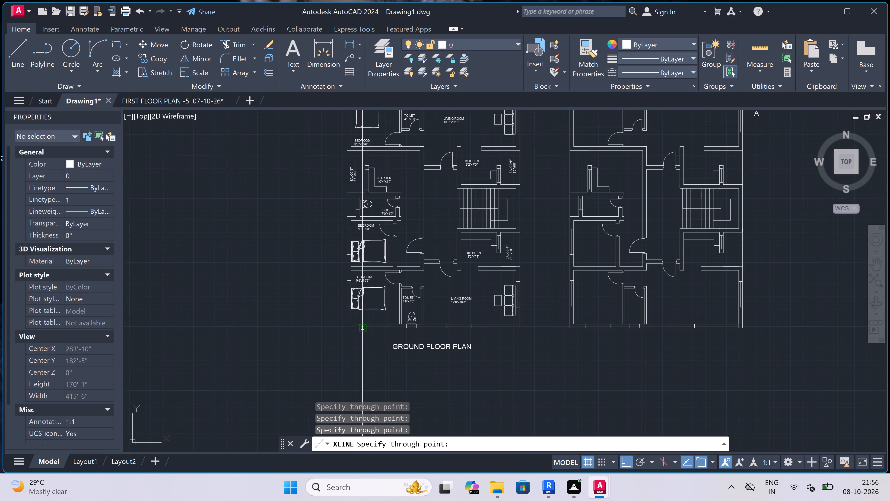
{"action": "scroll", "coordinate": [401, 325], "scroll_direction": "up", "scroll_amount": 3}
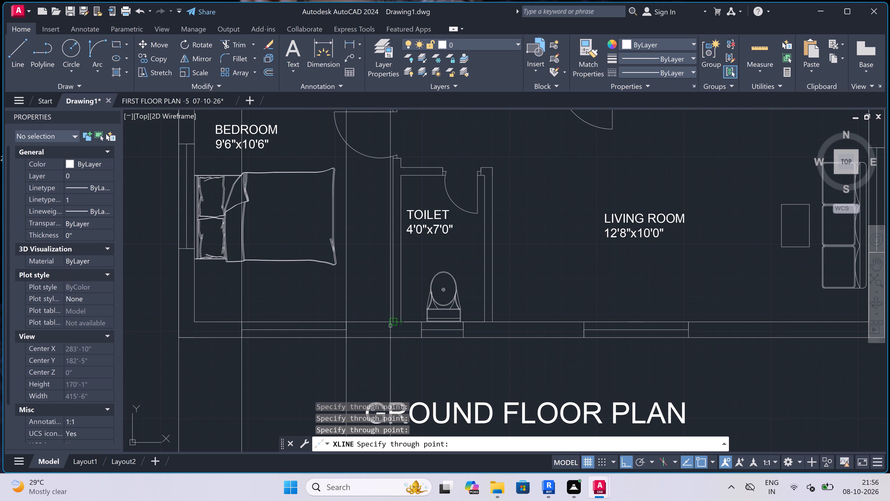
{"action": "left_click", "coordinate": [391, 326]}
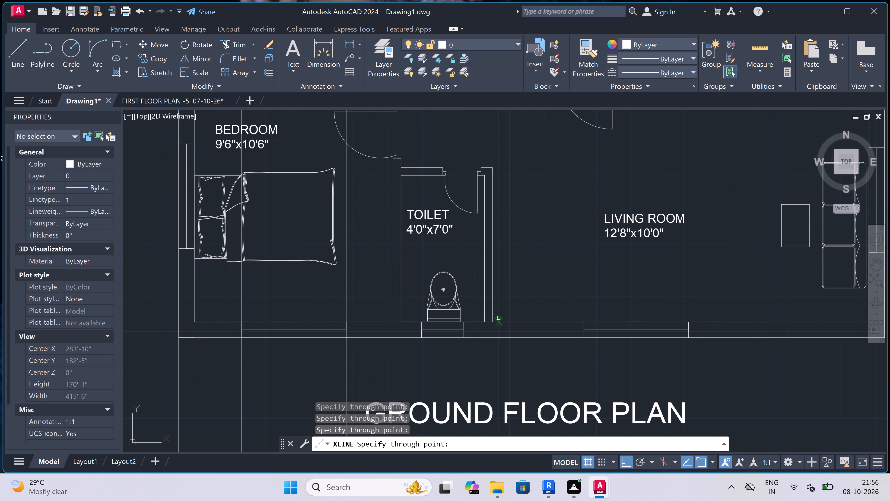
{"action": "left_click", "coordinate": [492, 318]}
{"action": "scroll", "coordinate": [453, 341], "scroll_direction": "up", "scroll_amount": 1}
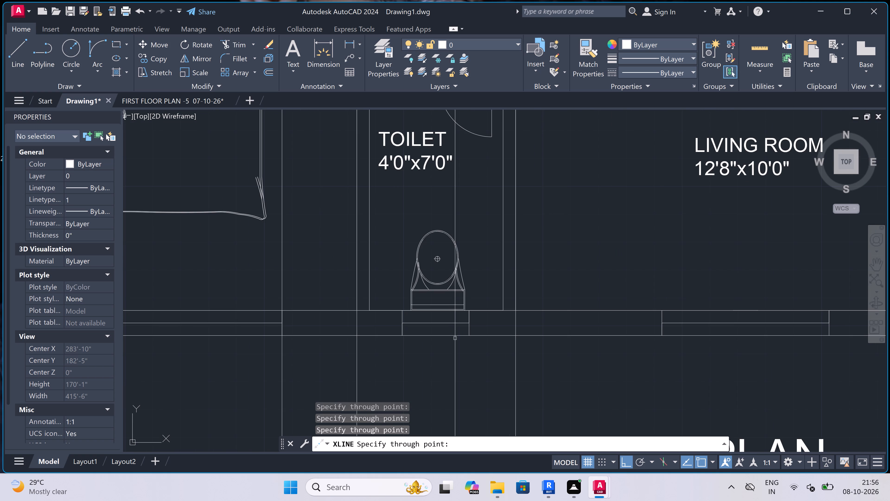
{"action": "left_click", "coordinate": [468, 334]}
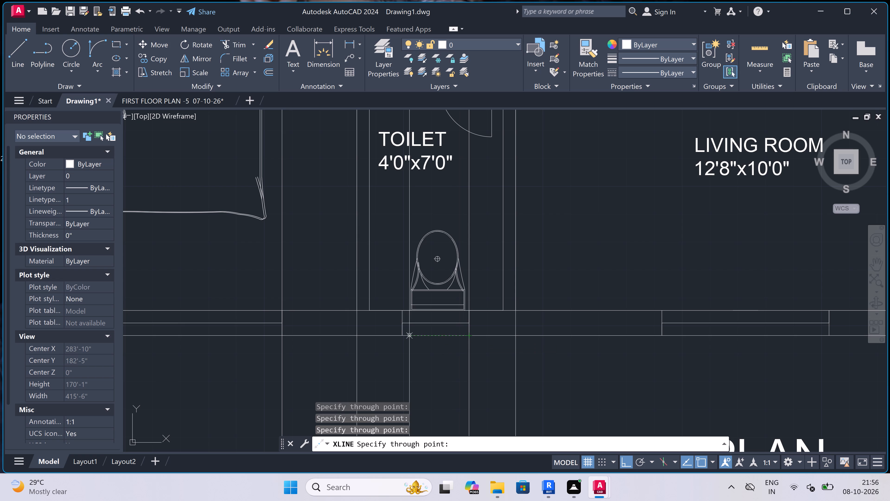
{"action": "left_click", "coordinate": [404, 332]}
Add vertical construction lines at the ground floor plan's southeast outer corner and both ends of the LIVING ROOM 12'8"x10'0" south window.
{"action": "scroll", "coordinate": [404, 332], "scroll_direction": "down", "scroll_amount": 2}
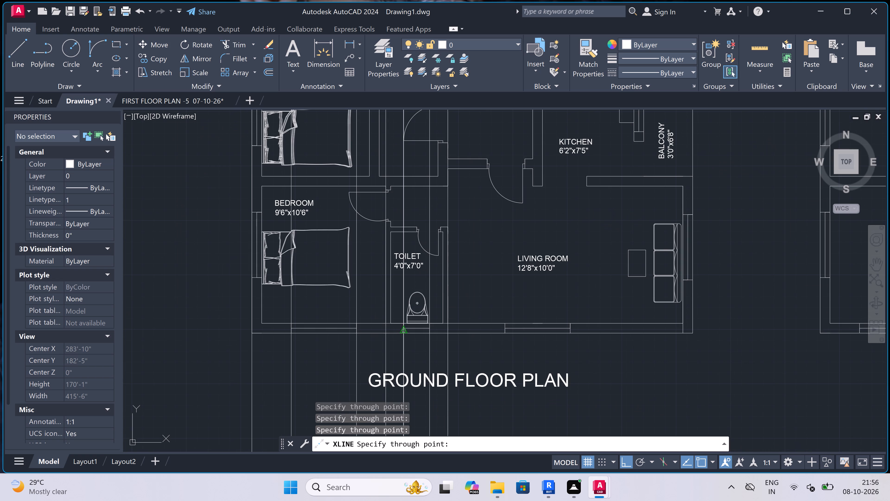
{"action": "scroll", "coordinate": [359, 317], "scroll_direction": "down", "scroll_amount": 2}
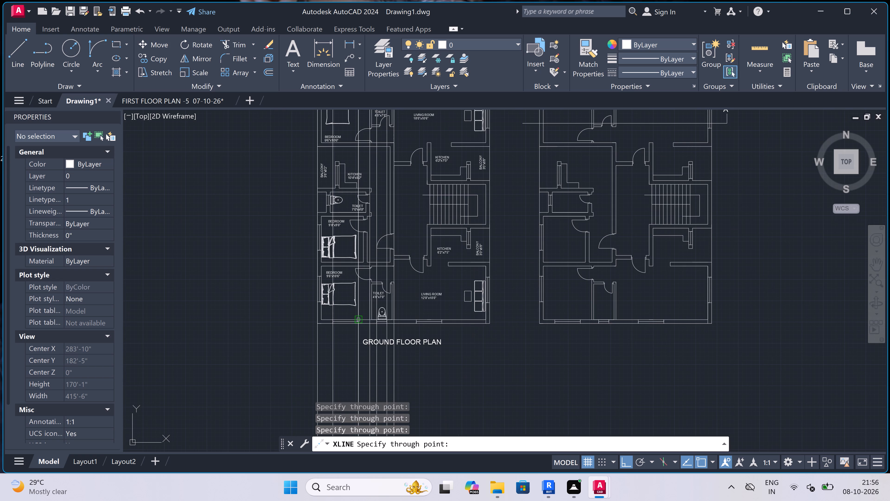
{"action": "scroll", "coordinate": [359, 317], "scroll_direction": "down", "scroll_amount": 2}
{"action": "scroll", "coordinate": [412, 317], "scroll_direction": "up", "scroll_amount": 3}
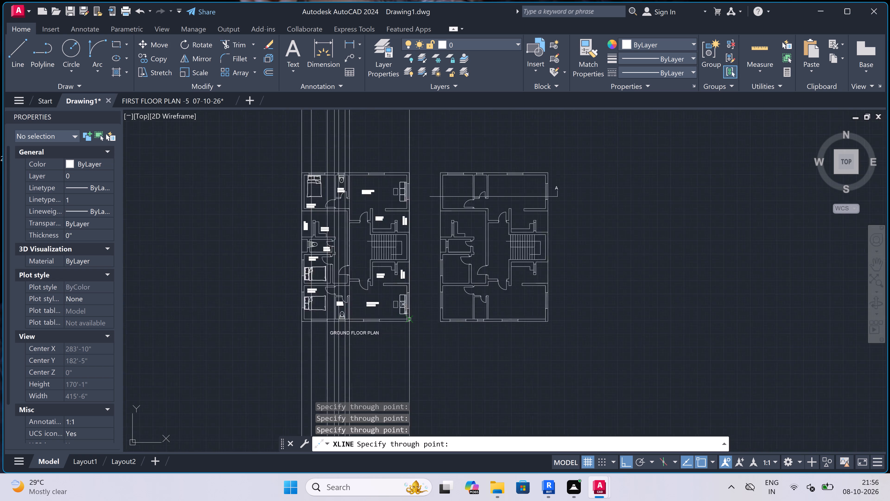
{"action": "left_click", "coordinate": [405, 329]}
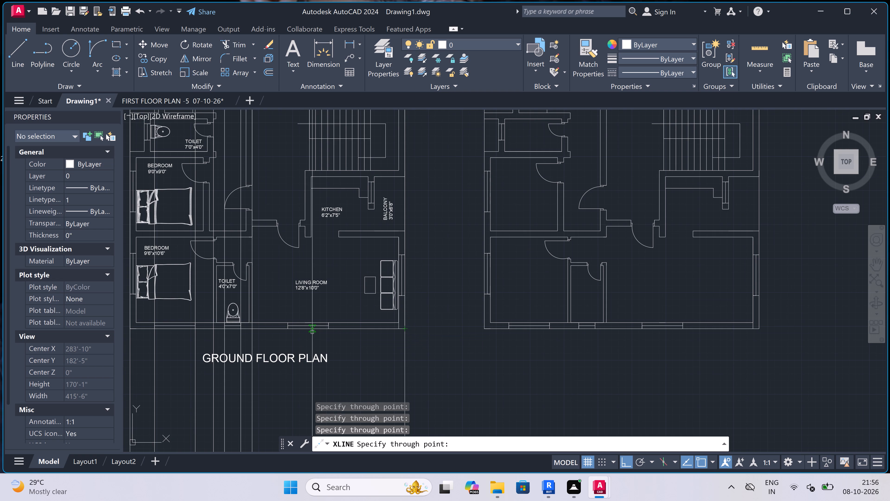
{"action": "scroll", "coordinate": [286, 332], "scroll_direction": "up", "scroll_amount": 1}
{"action": "left_click", "coordinate": [285, 332]}
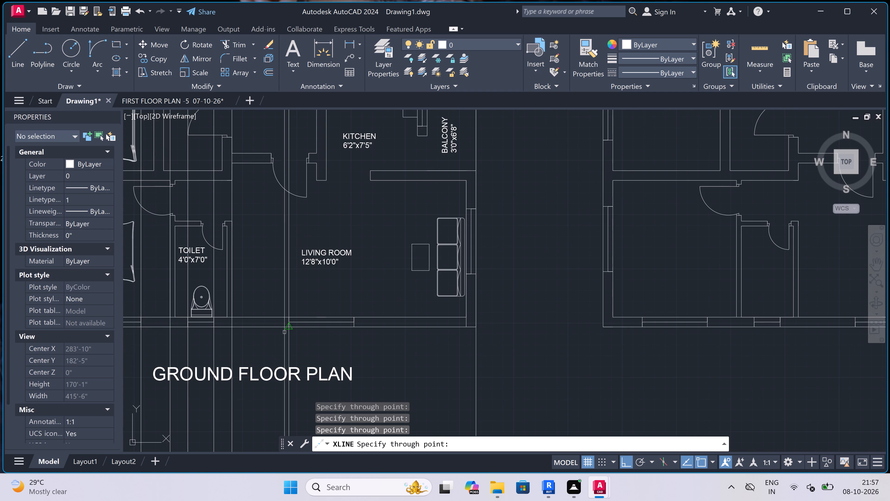
{"action": "left_click", "coordinate": [351, 327]}
Draw vertical construction lines on the duplicate plan through both faces of the west wall and both ends of the northwest room's north window.
{"action": "scroll", "coordinate": [362, 325], "scroll_direction": "down", "scroll_amount": 3}
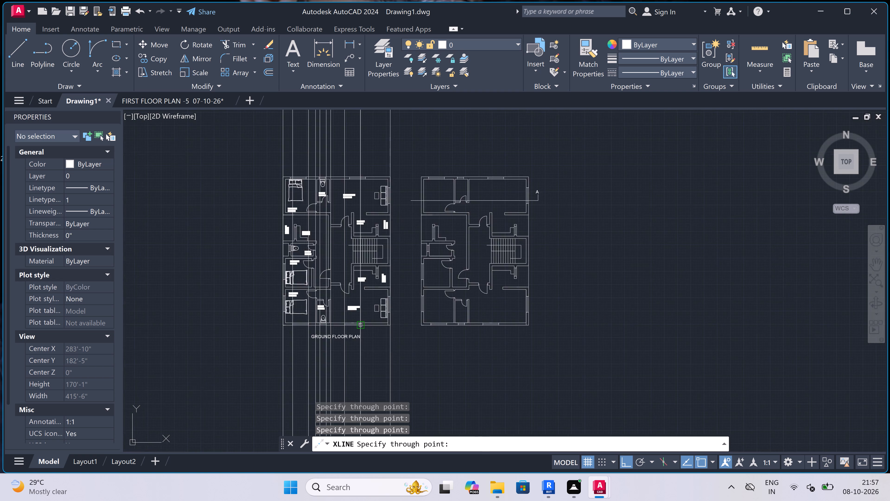
{"action": "scroll", "coordinate": [363, 325], "scroll_direction": "down", "scroll_amount": 1}
{"action": "scroll", "coordinate": [427, 225], "scroll_direction": "up", "scroll_amount": 4}
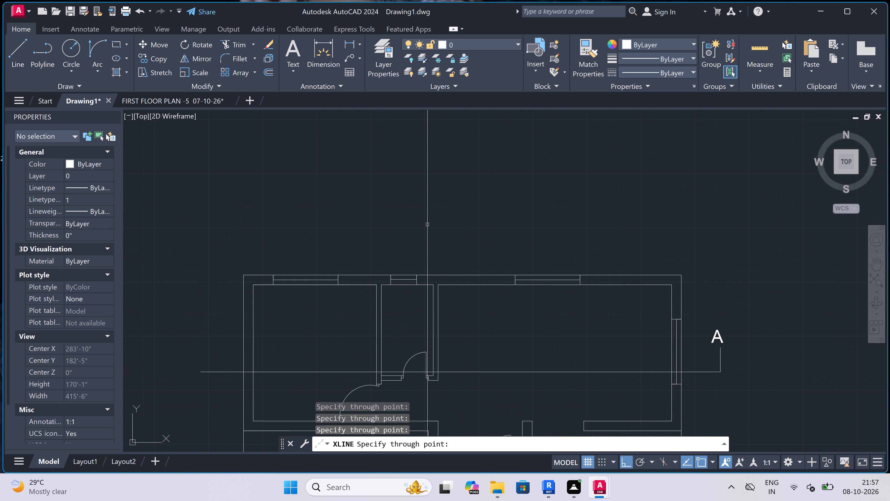
{"action": "scroll", "coordinate": [426, 226], "scroll_direction": "down", "scroll_amount": 1}
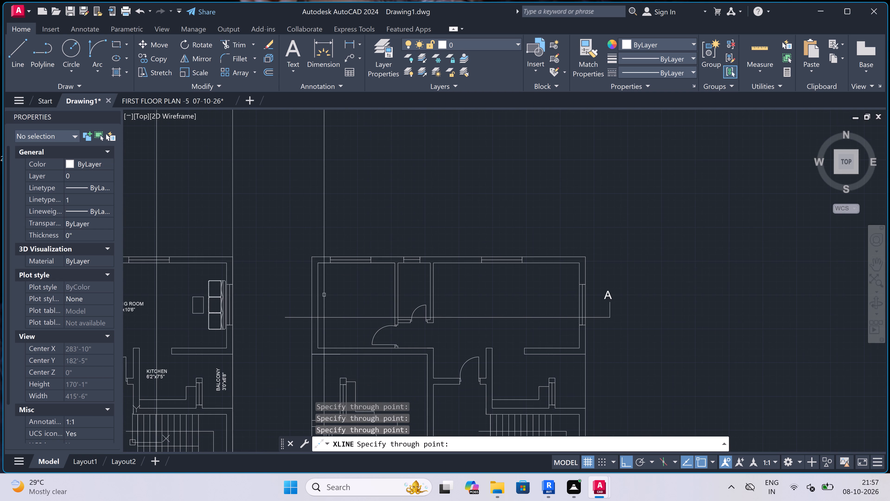
{"action": "left_click", "coordinate": [310, 320]}
{"action": "scroll", "coordinate": [322, 314], "scroll_direction": "up", "scroll_amount": 2}
{"action": "left_click", "coordinate": [312, 319]}
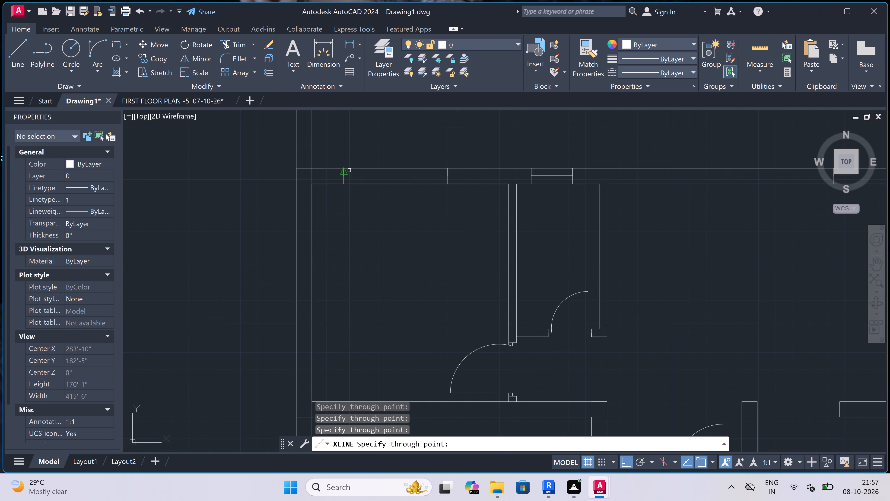
{"action": "left_click", "coordinate": [346, 181]}
{"action": "scroll", "coordinate": [346, 181], "scroll_direction": "down", "scroll_amount": 2}
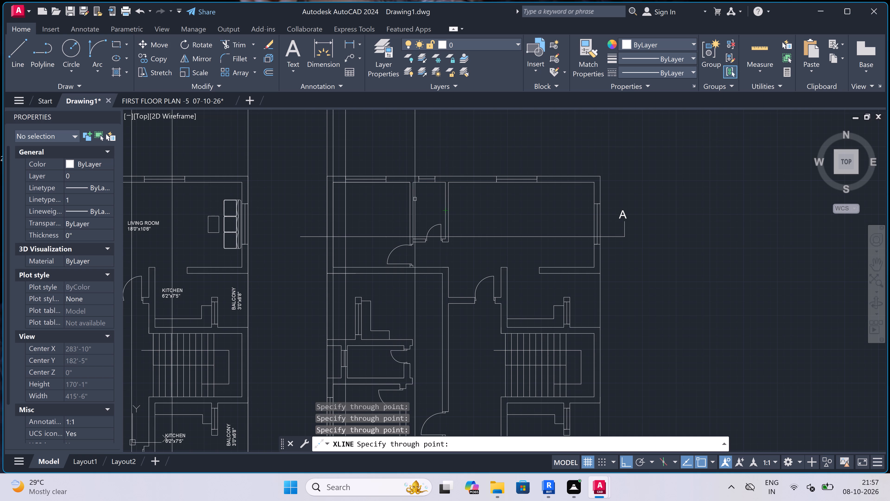
{"action": "scroll", "coordinate": [376, 187], "scroll_direction": "up", "scroll_amount": 1}
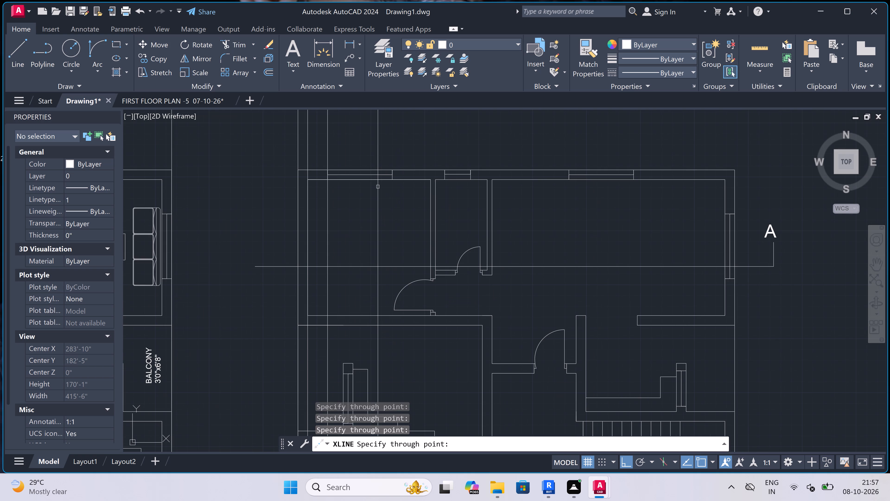
{"action": "left_click", "coordinate": [394, 181]}
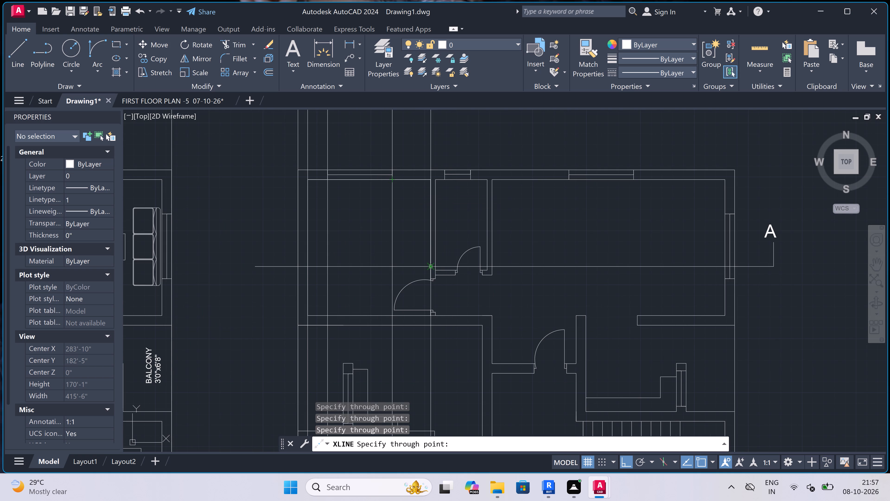
Add vertical construction lines through both faces of the duplicate plan's northern toilet side walls and both ends of its north window.
{"action": "scroll", "coordinate": [432, 266], "scroll_direction": "up", "scroll_amount": 3}
{"action": "left_click", "coordinate": [425, 265]}
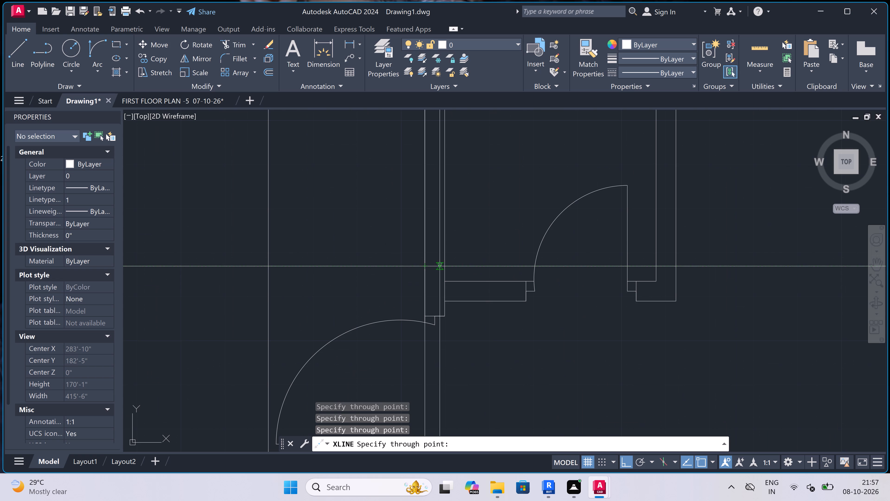
{"action": "left_click", "coordinate": [443, 264]}
{"action": "scroll", "coordinate": [371, 263], "scroll_direction": "down", "scroll_amount": 4}
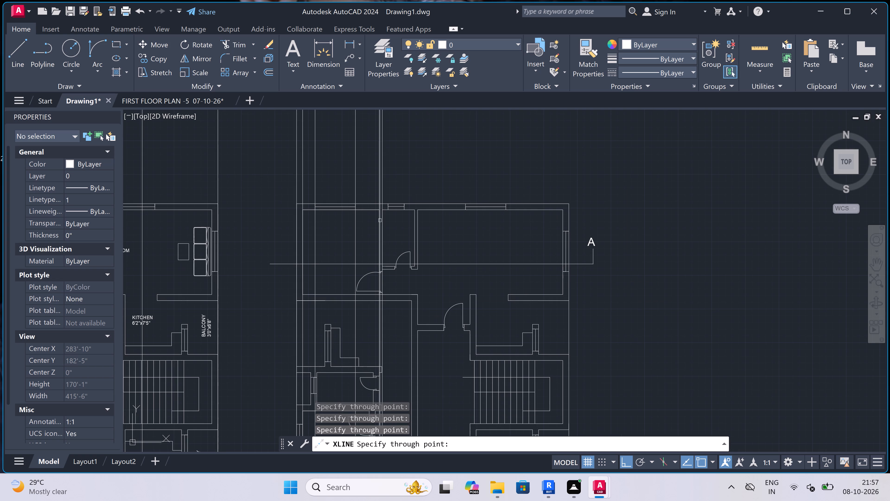
{"action": "scroll", "coordinate": [384, 195], "scroll_direction": "up", "scroll_amount": 3}
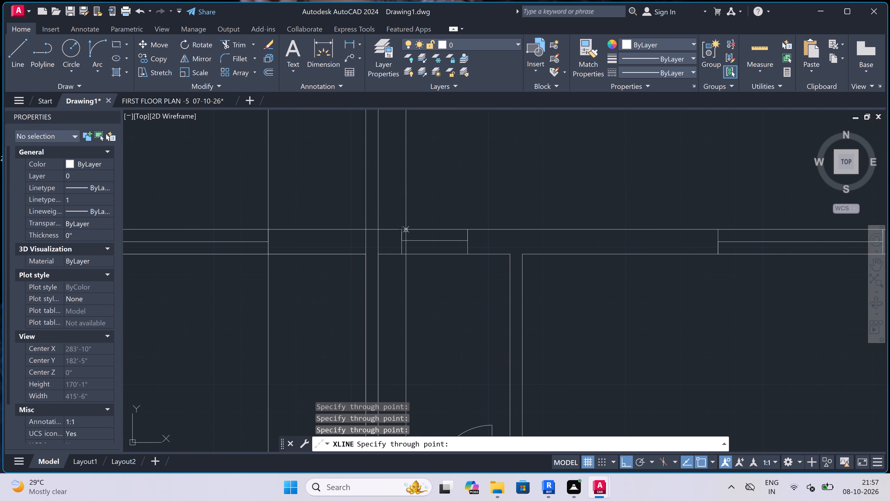
{"action": "left_click", "coordinate": [405, 230]}
{"action": "left_click", "coordinate": [468, 225]}
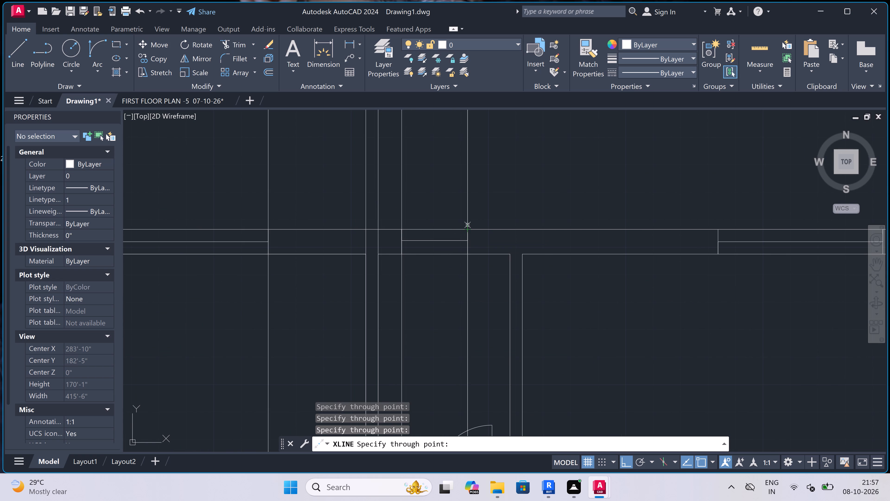
{"action": "scroll", "coordinate": [432, 215], "scroll_direction": "down", "scroll_amount": 4}
{"action": "scroll", "coordinate": [443, 251], "scroll_direction": "up", "scroll_amount": 3}
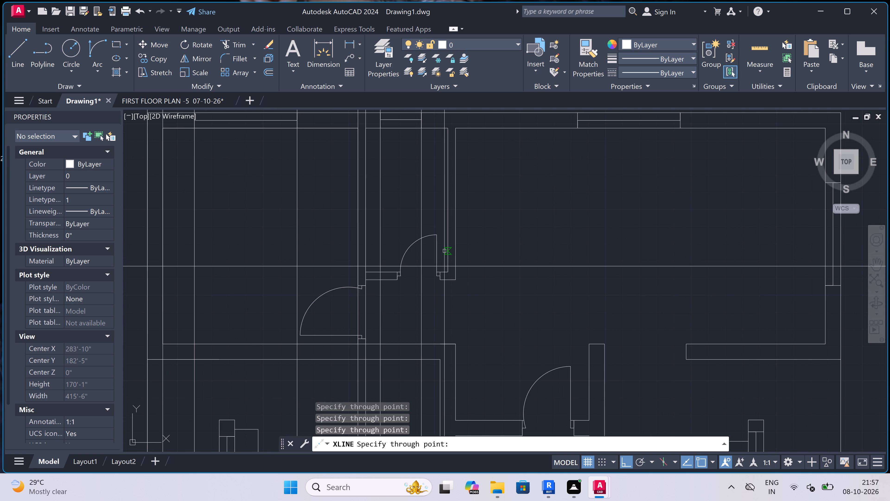
{"action": "left_click", "coordinate": [450, 266]}
{"action": "scroll", "coordinate": [455, 265], "scroll_direction": "up", "scroll_amount": 3}
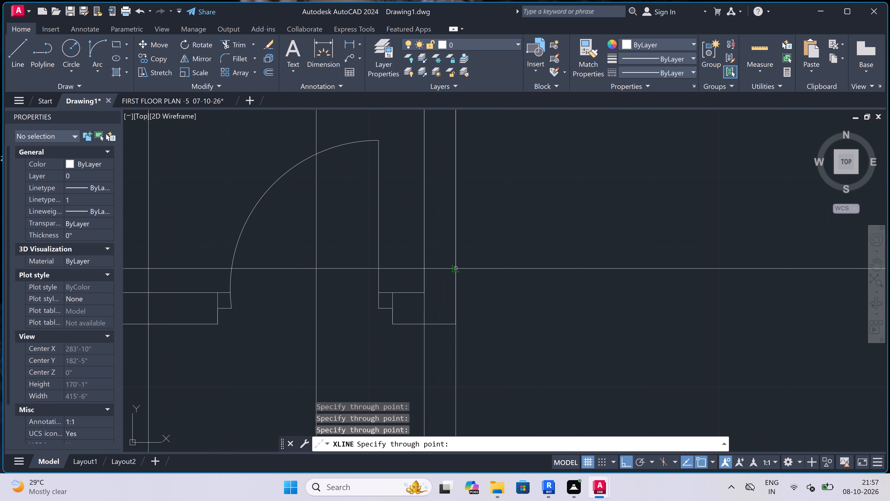
{"action": "left_click", "coordinate": [455, 265]}
Add vertical construction lines at both ends of the duplicate plan's northeast room north window and both faces of its east wall.
{"action": "scroll", "coordinate": [351, 272], "scroll_direction": "down", "scroll_amount": 5}
{"action": "scroll", "coordinate": [423, 213], "scroll_direction": "up", "scroll_amount": 2}
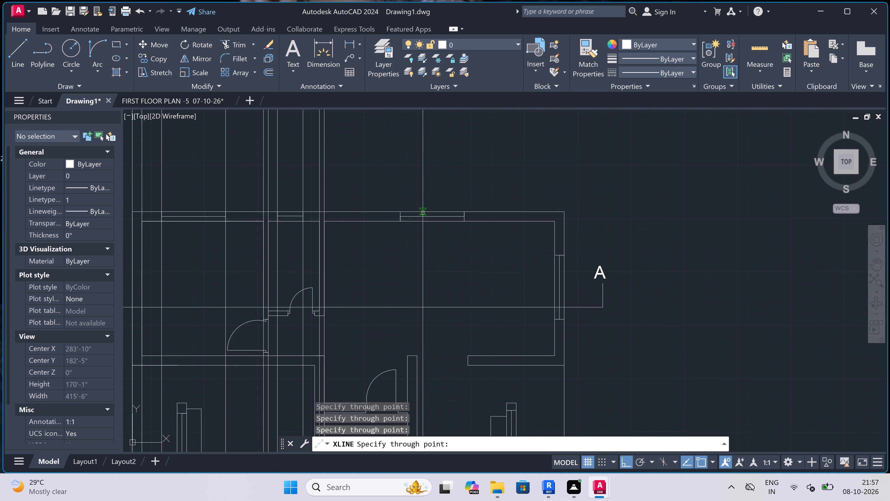
{"action": "left_click", "coordinate": [392, 227]}
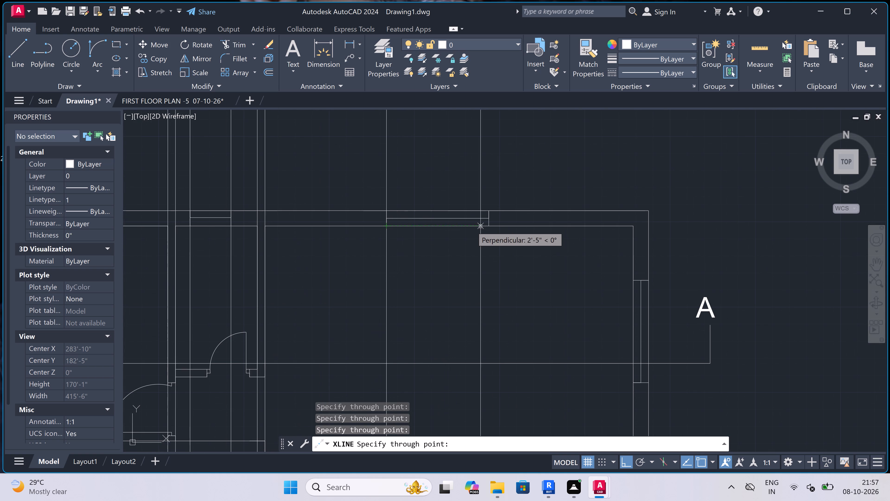
{"action": "left_click", "coordinate": [493, 226]}
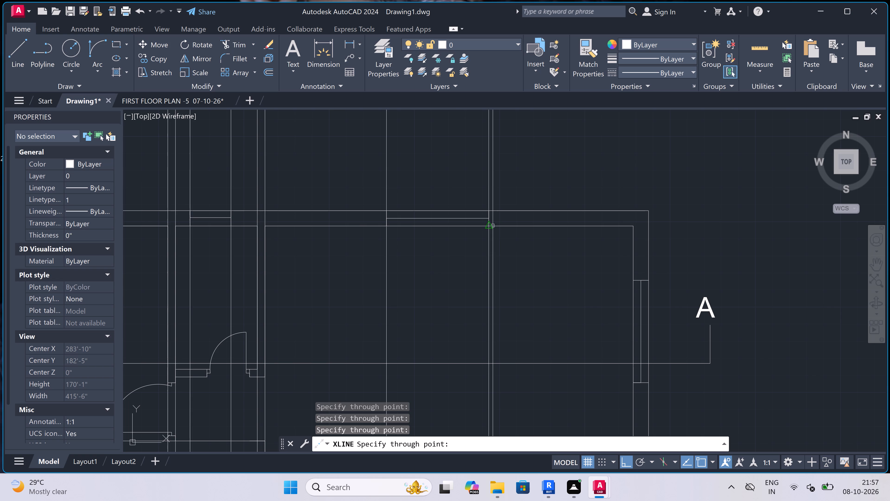
{"action": "scroll", "coordinate": [454, 212], "scroll_direction": "down", "scroll_amount": 4}
{"action": "scroll", "coordinate": [493, 222], "scroll_direction": "up", "scroll_amount": 3}
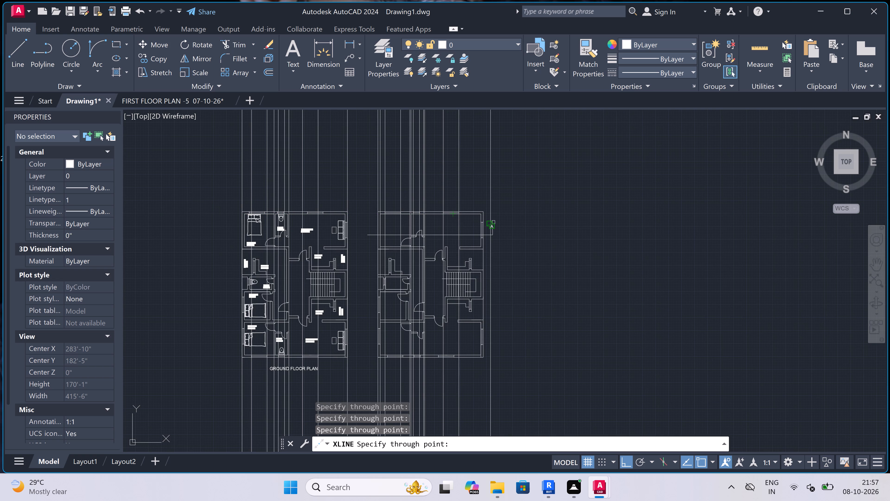
{"action": "scroll", "coordinate": [462, 255], "scroll_direction": "up", "scroll_amount": 3}
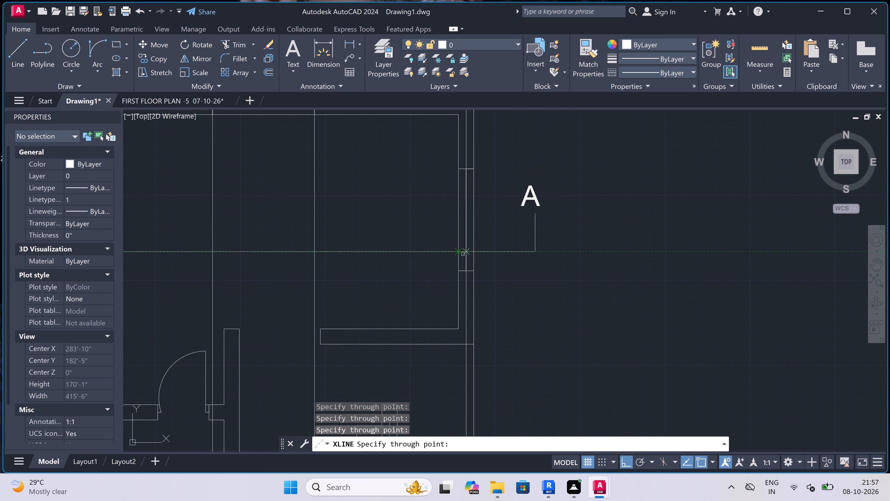
{"action": "left_click", "coordinate": [455, 247]}
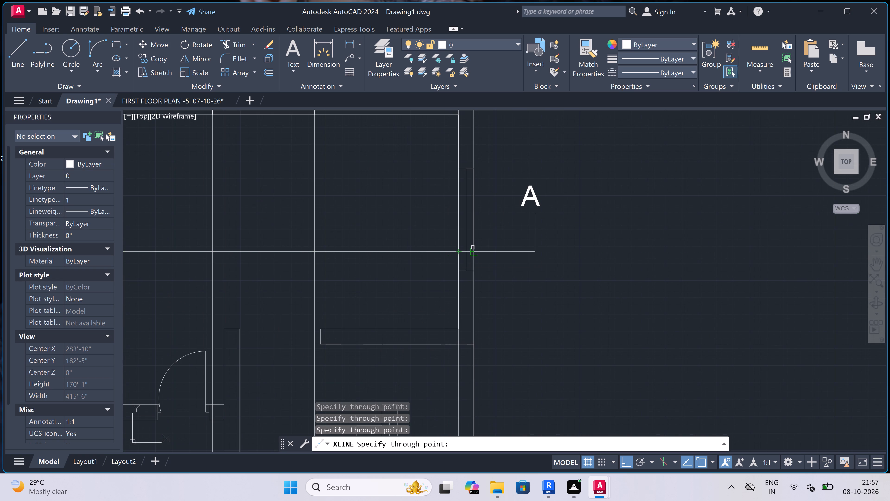
{"action": "left_click", "coordinate": [473, 247]}
{"action": "key", "text": "Escape"}
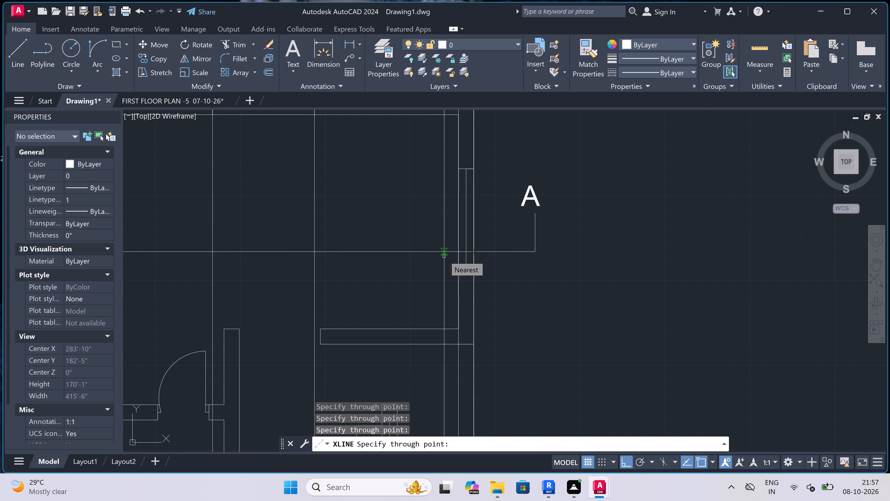
Draw a horizontal construction line just north of both floor plans, crossing the projected vertical lines.
{"action": "scroll", "coordinate": [444, 256], "scroll_direction": "down", "scroll_amount": 3}
{"action": "scroll", "coordinate": [402, 241], "scroll_direction": "down", "scroll_amount": 1}
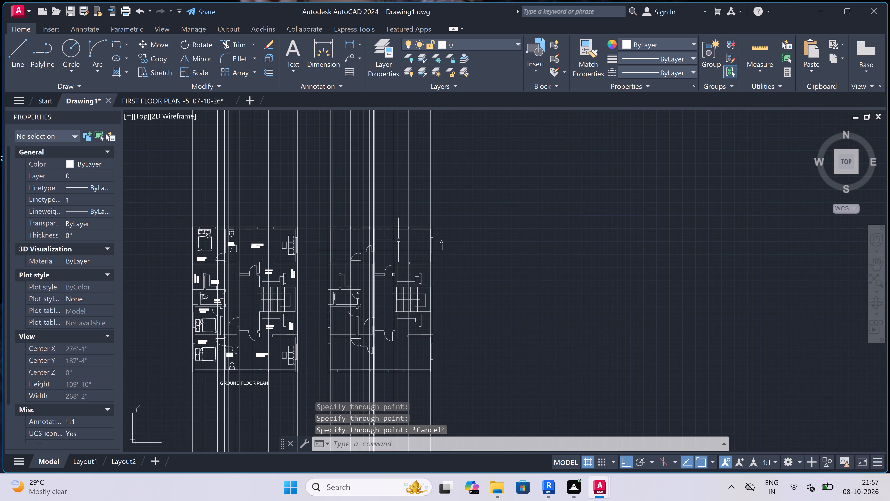
{"action": "scroll", "coordinate": [397, 239], "scroll_direction": "down", "scroll_amount": 1}
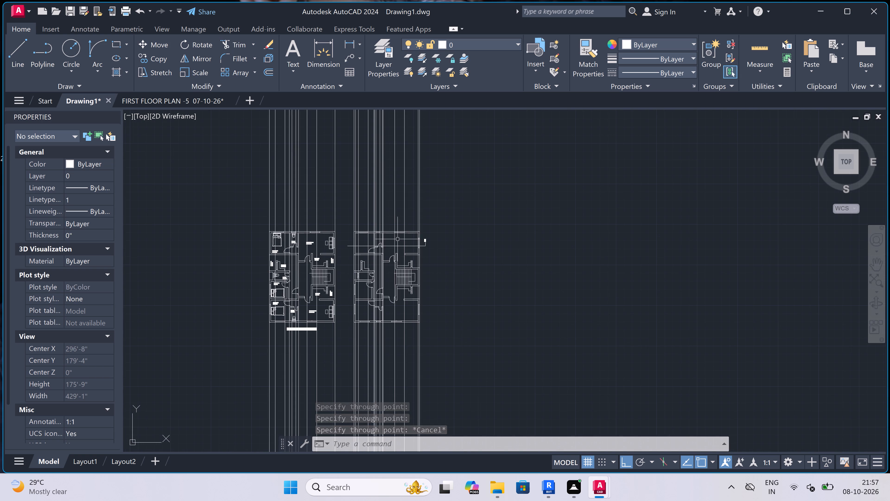
{"action": "scroll", "coordinate": [268, 213], "scroll_direction": "up", "scroll_amount": 3}
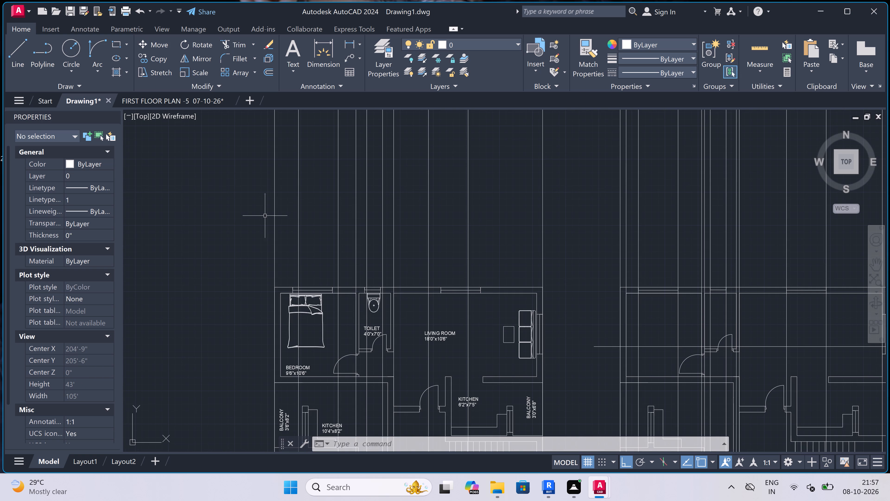
{"action": "scroll", "coordinate": [266, 218], "scroll_direction": "down", "scroll_amount": 2}
{"action": "scroll", "coordinate": [261, 218], "scroll_direction": "up", "scroll_amount": 1}
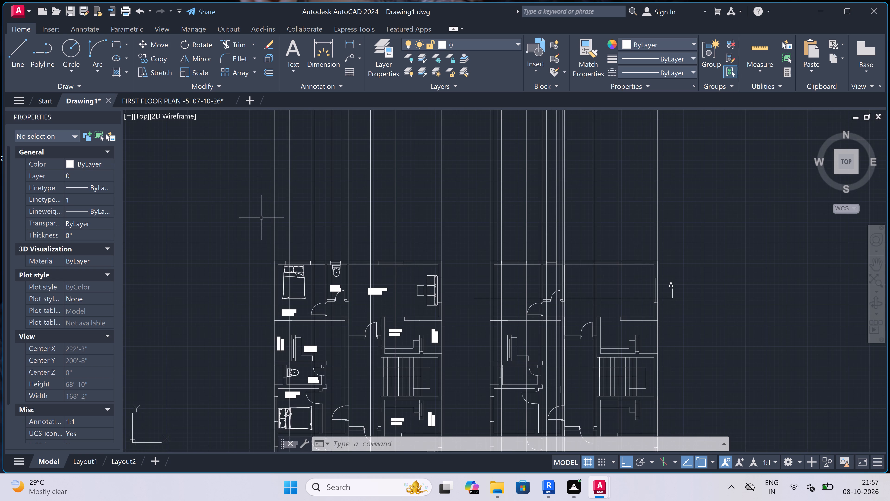
{"action": "key", "text": "x"}
{"action": "type", "text": "L"}
{"action": "key", "text": "space"}
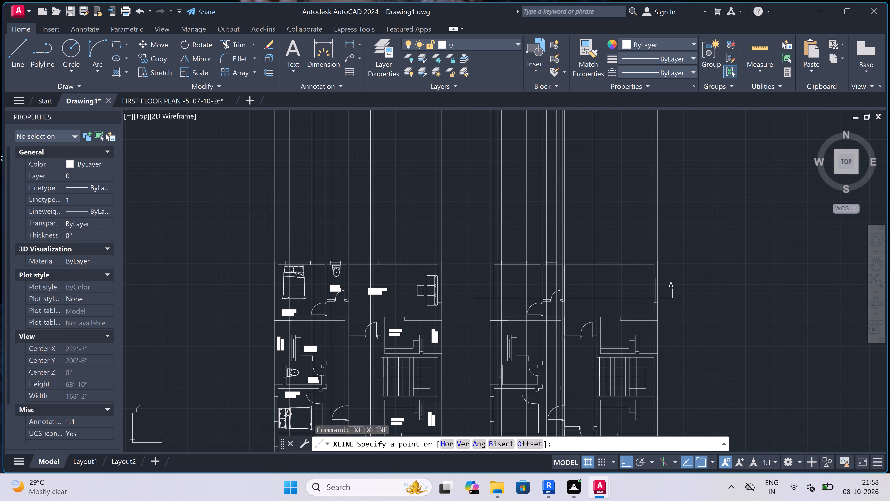
{"action": "left_click", "coordinate": [241, 227]}
{"action": "left_click", "coordinate": [559, 224]}
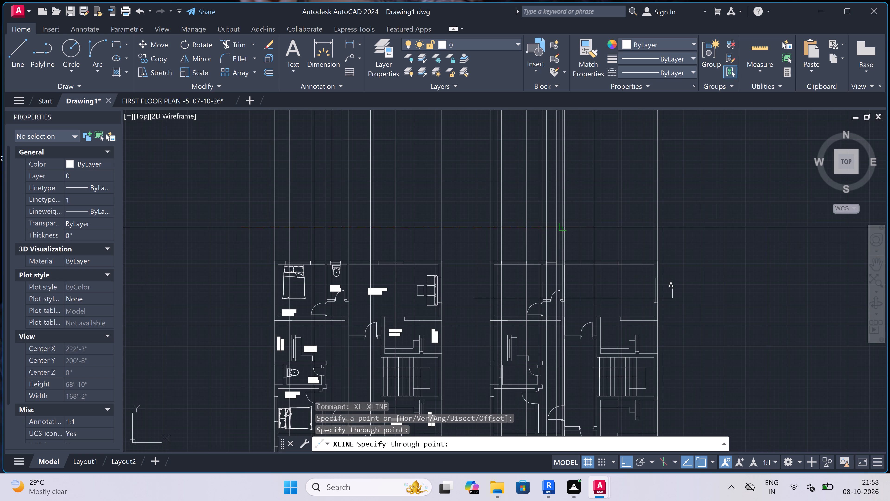
{"action": "key", "text": "Escape"}
Offset the horizontal construction line 1'6" upward.
{"action": "scroll", "coordinate": [467, 222], "scroll_direction": "down", "scroll_amount": 3}
{"action": "scroll", "coordinate": [467, 219], "scroll_direction": "up", "scroll_amount": 4}
{"action": "type", "text": "O"}
{"action": "key", "text": "space"}
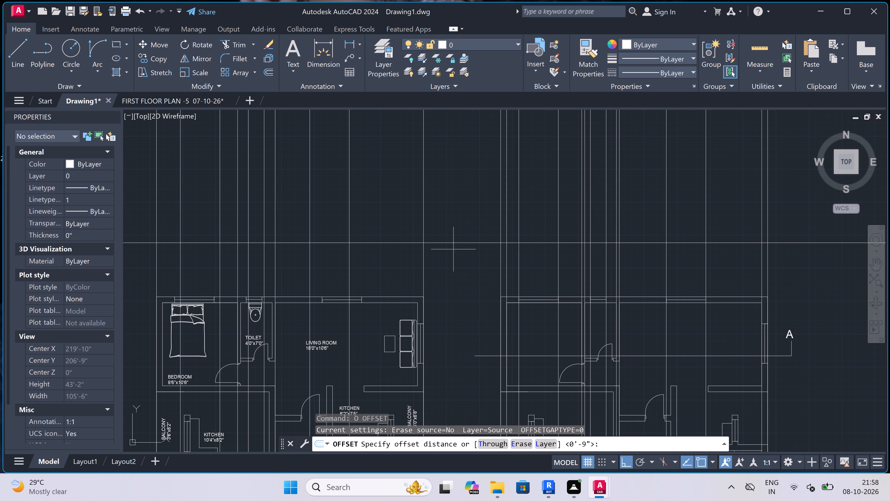
{"action": "left_click", "coordinate": [451, 241]}
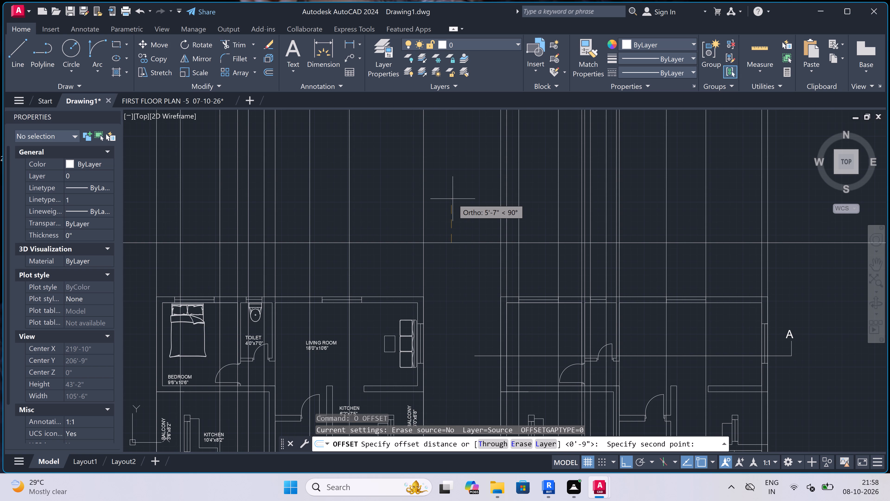
{"action": "type", "text": "1'"}
{"action": "key", "text": "6"}
{"action": "type", "text": "\""}
{"action": "key", "text": "space"}
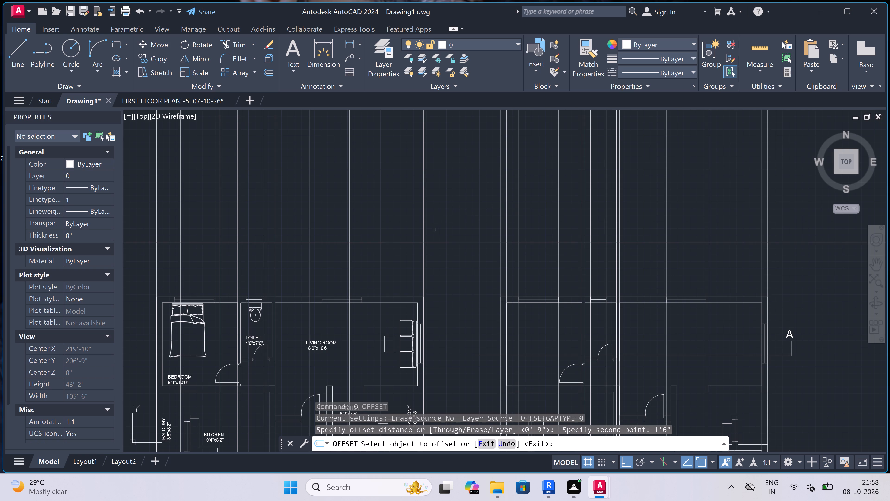
{"action": "left_click", "coordinate": [434, 243]}
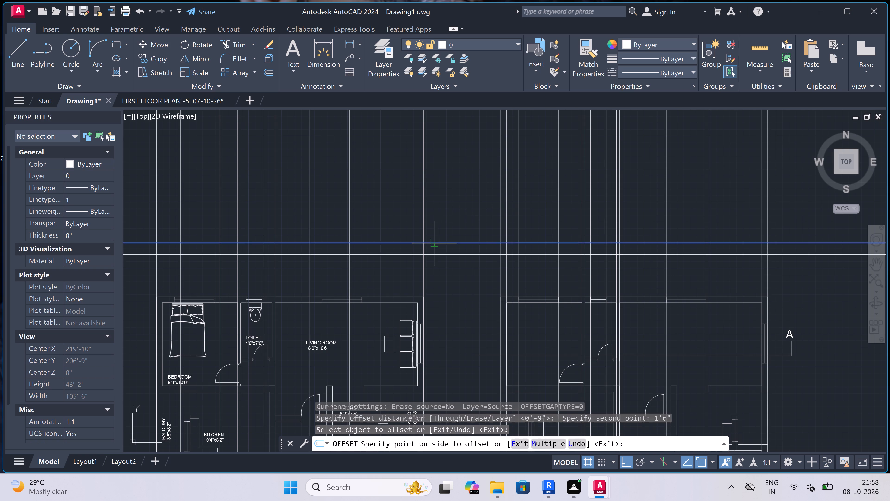
{"action": "left_click", "coordinate": [439, 217]}
{"action": "key", "text": "Escape"}
Offset the upper horizontal construction line 3' upward.
{"action": "key", "text": "space"}
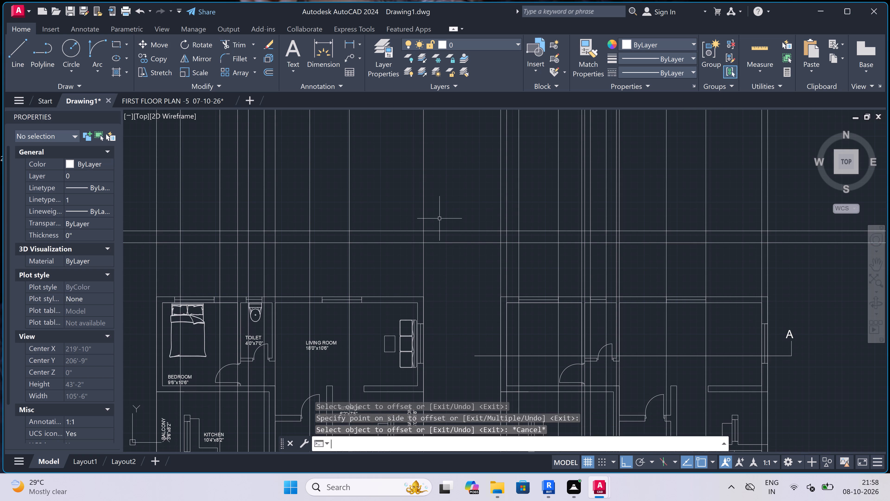
{"action": "left_click", "coordinate": [438, 231]}
{"action": "scroll", "coordinate": [441, 212], "scroll_direction": "up", "scroll_amount": 2}
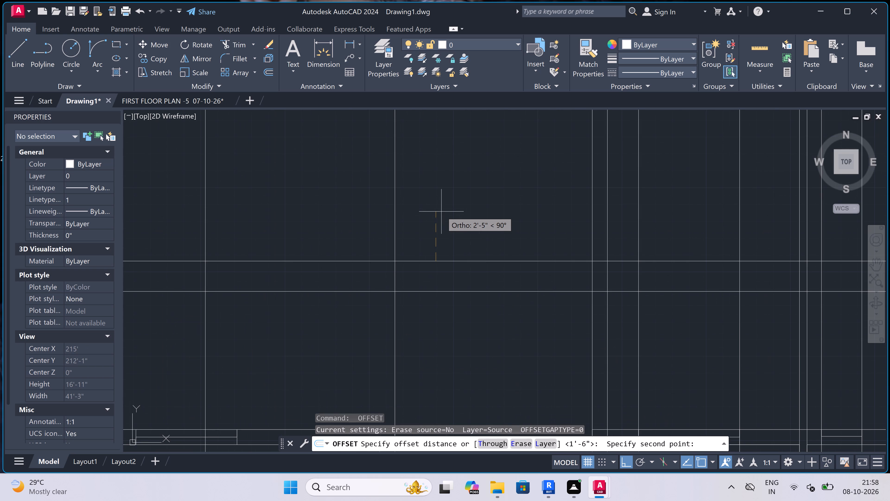
{"action": "type", "text": "3'"}
{"action": "key", "text": "space"}
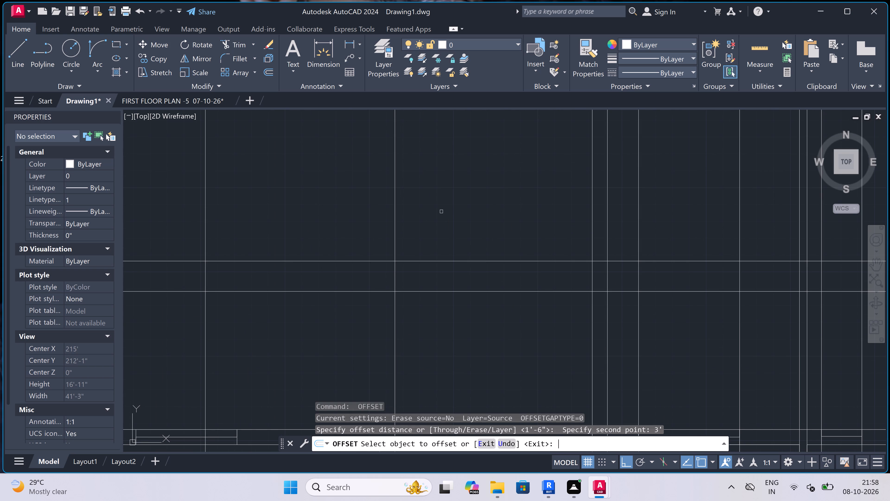
{"action": "left_click", "coordinate": [439, 261]}
{"action": "left_click", "coordinate": [436, 227]}
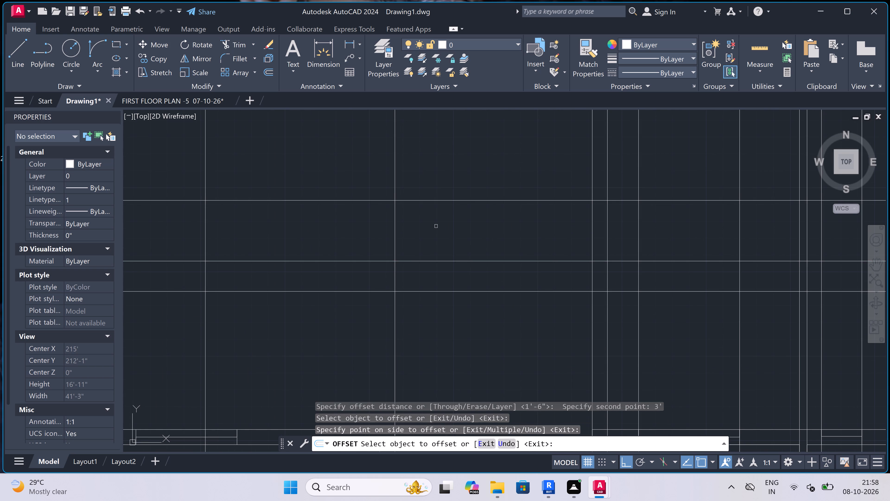
Offset the topmost horizontal construction line 4' upward.
{"action": "key", "text": "Escape"}
{"action": "scroll", "coordinate": [436, 226], "scroll_direction": "down", "scroll_amount": 2}
{"action": "scroll", "coordinate": [438, 190], "scroll_direction": "up", "scroll_amount": 2}
{"action": "key", "text": "space"}
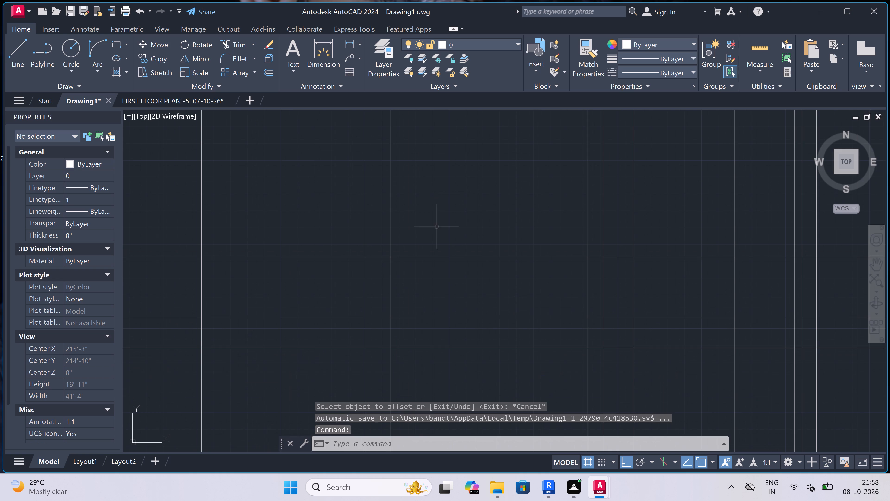
{"action": "left_click", "coordinate": [430, 256]}
{"action": "type", "text": "4'"}
{"action": "key", "text": "space"}
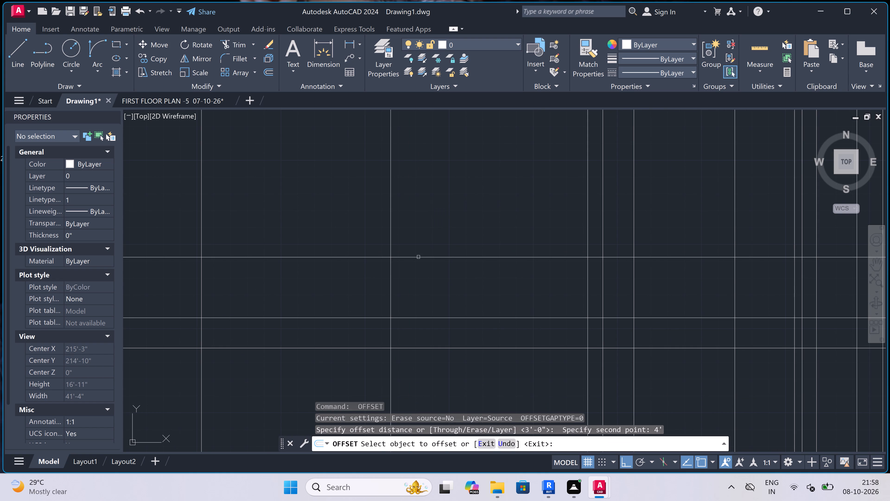
{"action": "left_click", "coordinate": [418, 256]}
{"action": "left_click", "coordinate": [418, 225]}
{"action": "key", "text": "Escape"}
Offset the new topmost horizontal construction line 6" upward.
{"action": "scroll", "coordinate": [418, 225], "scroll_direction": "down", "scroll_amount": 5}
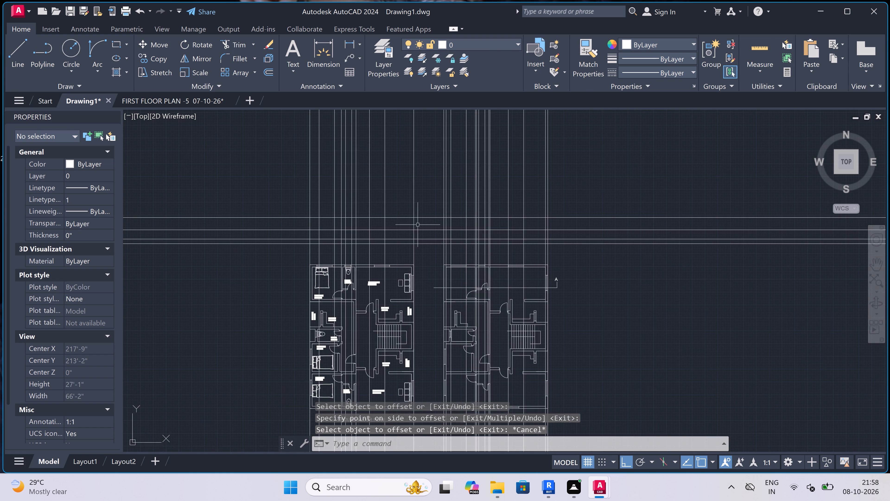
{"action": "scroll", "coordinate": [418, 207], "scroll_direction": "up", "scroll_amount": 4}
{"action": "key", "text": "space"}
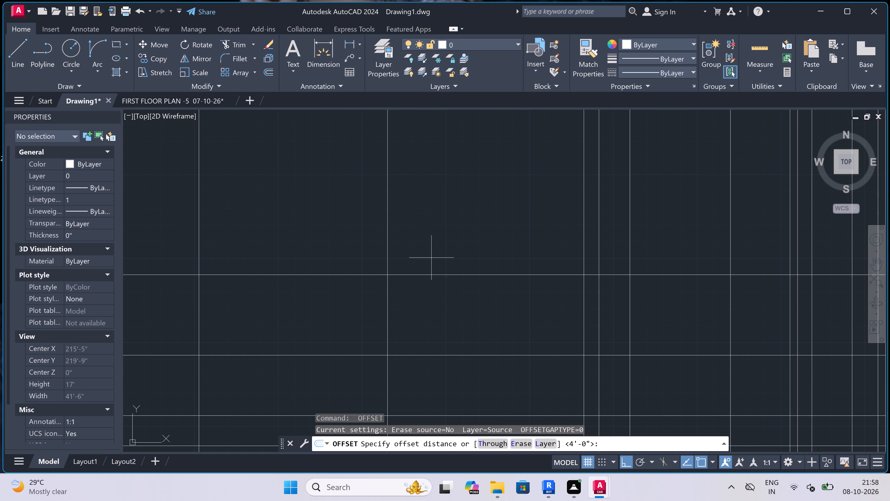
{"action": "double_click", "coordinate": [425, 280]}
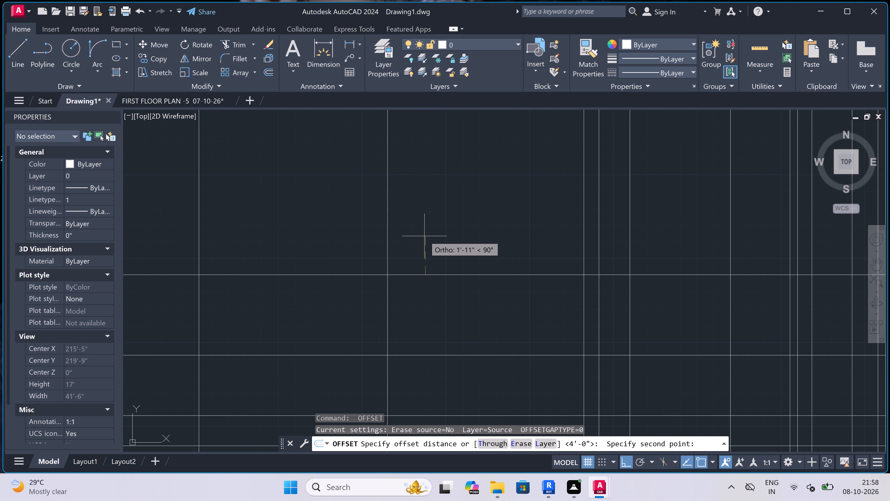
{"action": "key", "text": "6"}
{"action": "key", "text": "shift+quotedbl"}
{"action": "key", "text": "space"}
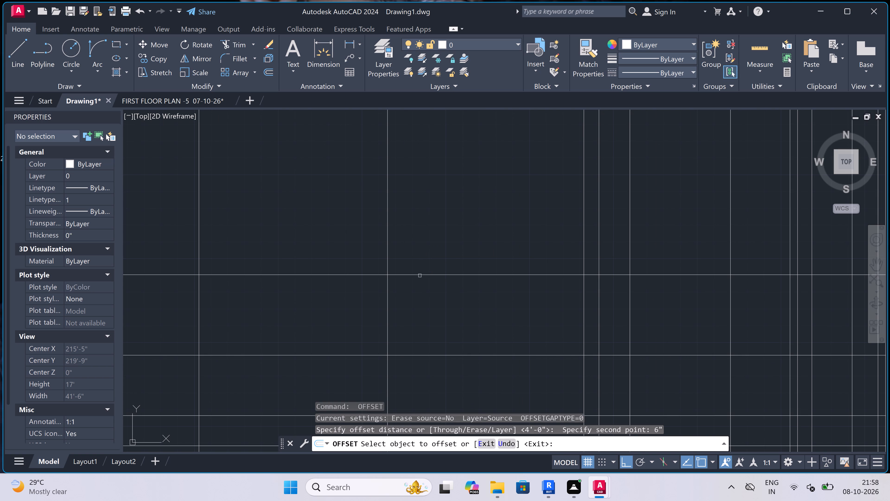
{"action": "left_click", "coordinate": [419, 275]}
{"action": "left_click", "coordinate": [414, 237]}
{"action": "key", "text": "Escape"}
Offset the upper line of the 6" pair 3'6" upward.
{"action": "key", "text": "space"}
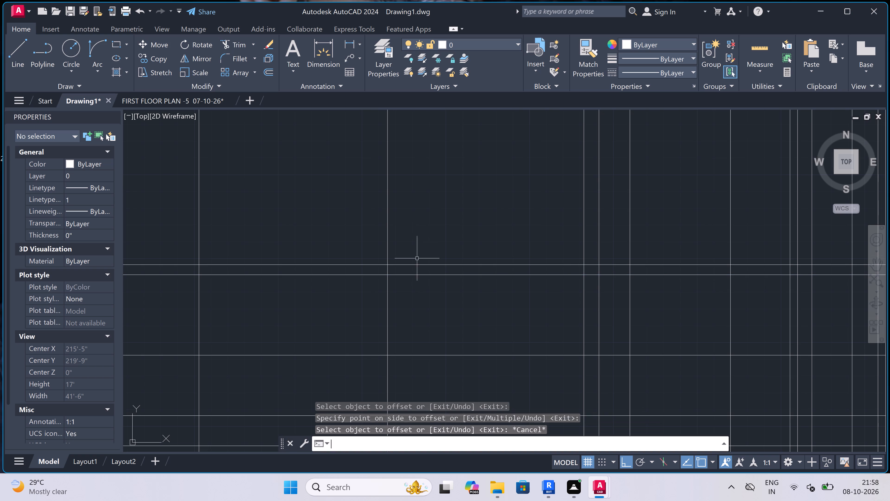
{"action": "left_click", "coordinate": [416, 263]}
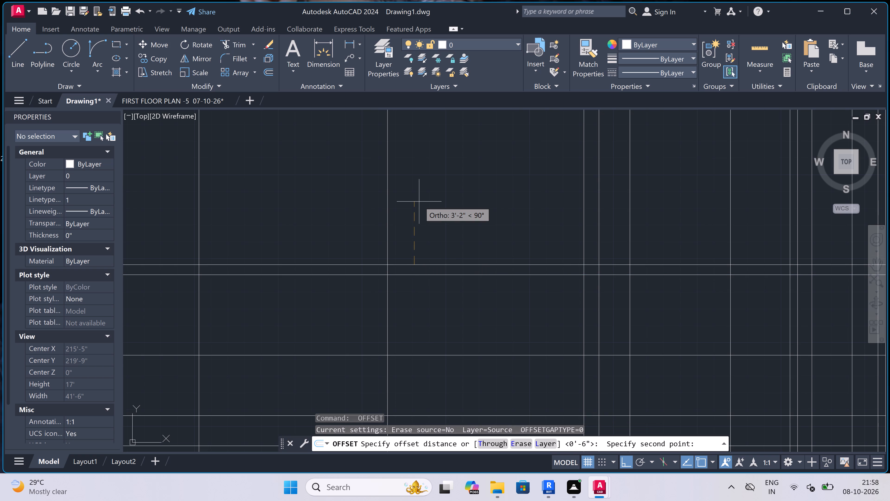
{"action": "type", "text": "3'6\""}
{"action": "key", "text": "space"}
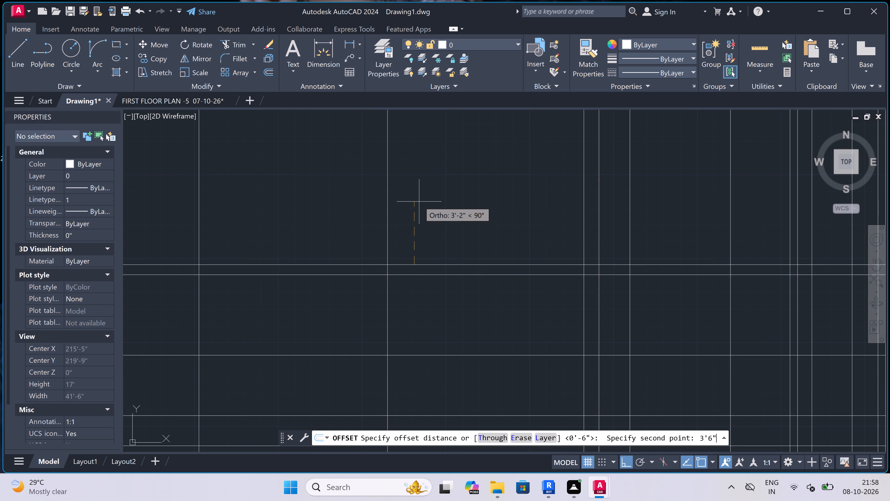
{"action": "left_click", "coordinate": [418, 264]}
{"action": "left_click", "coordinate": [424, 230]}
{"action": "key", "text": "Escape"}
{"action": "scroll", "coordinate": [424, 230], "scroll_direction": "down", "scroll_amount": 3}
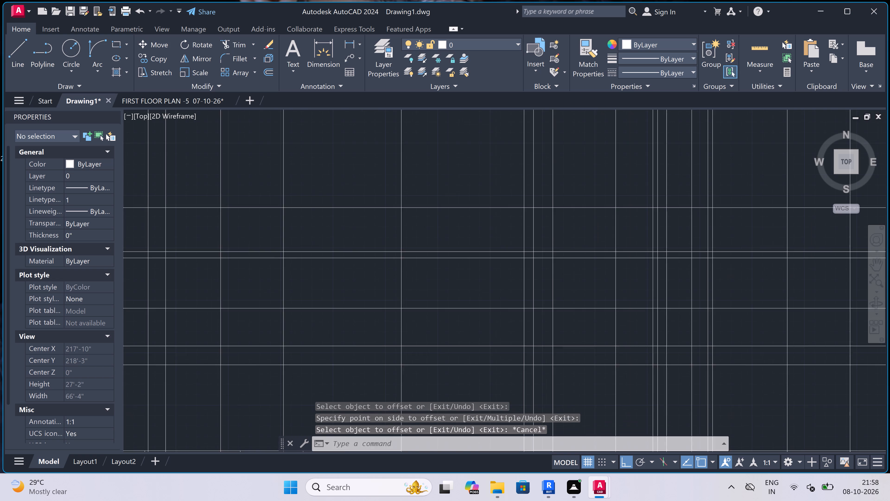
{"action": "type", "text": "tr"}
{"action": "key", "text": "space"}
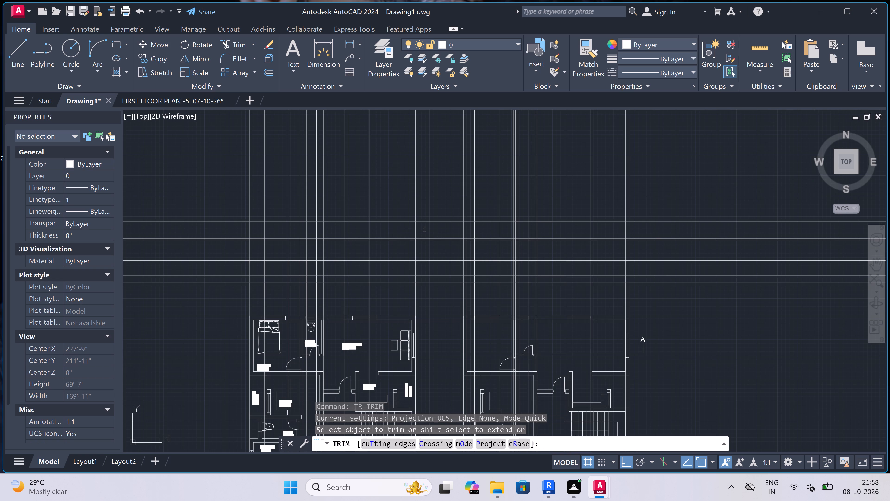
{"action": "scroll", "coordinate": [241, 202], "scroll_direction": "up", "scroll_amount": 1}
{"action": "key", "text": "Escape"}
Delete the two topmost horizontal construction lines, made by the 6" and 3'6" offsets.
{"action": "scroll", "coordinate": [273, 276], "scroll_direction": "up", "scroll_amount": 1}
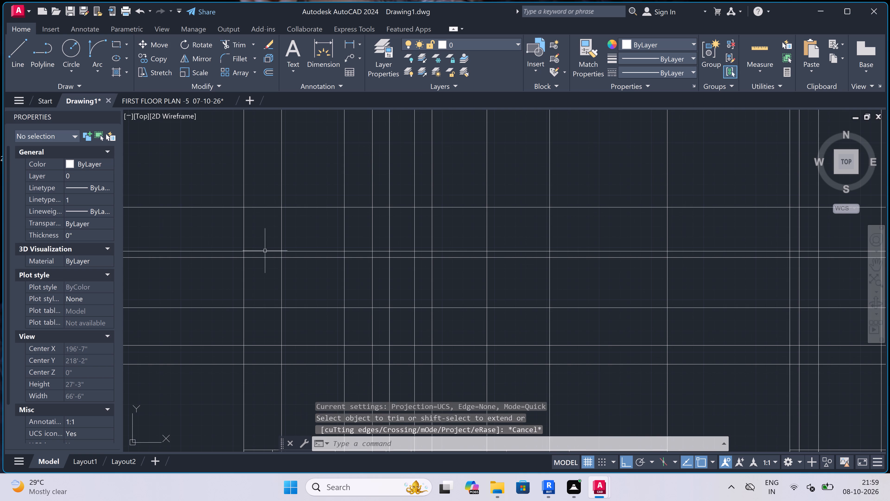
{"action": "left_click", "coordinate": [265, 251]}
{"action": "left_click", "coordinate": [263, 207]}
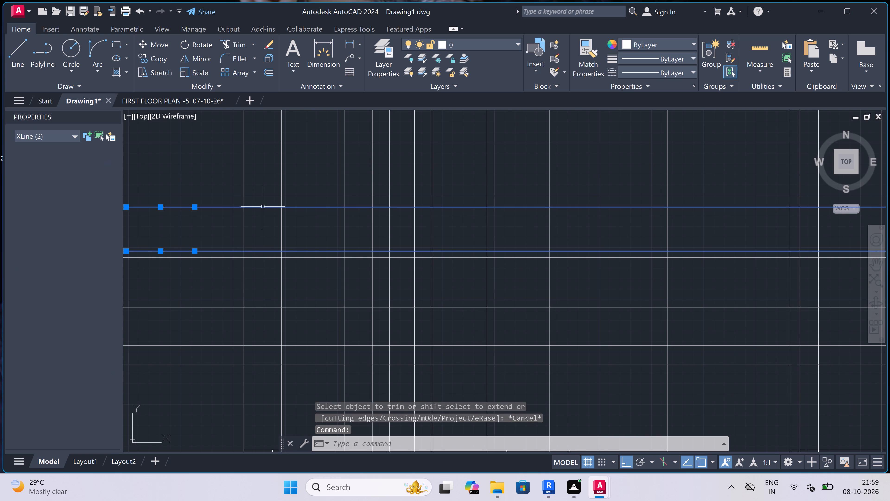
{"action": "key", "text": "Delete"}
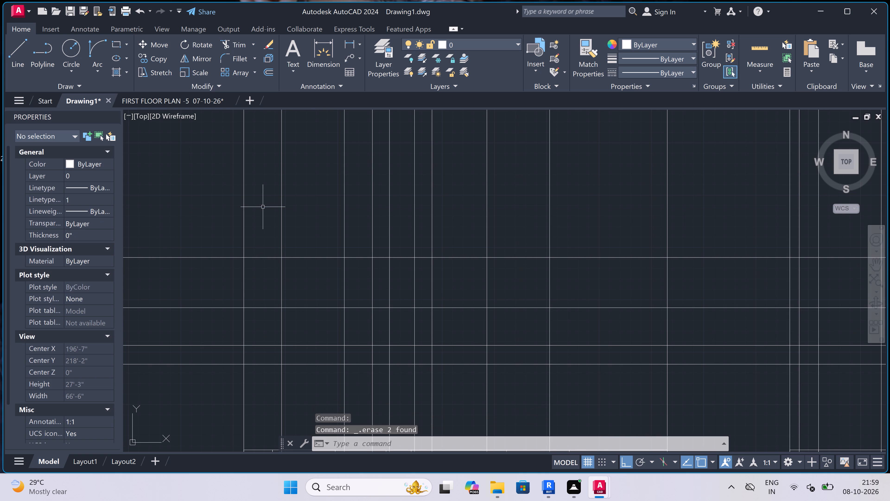
Offset the remaining topmost horizontal construction line 3' upward.
{"action": "type", "text": "o"}
{"action": "key", "text": "space"}
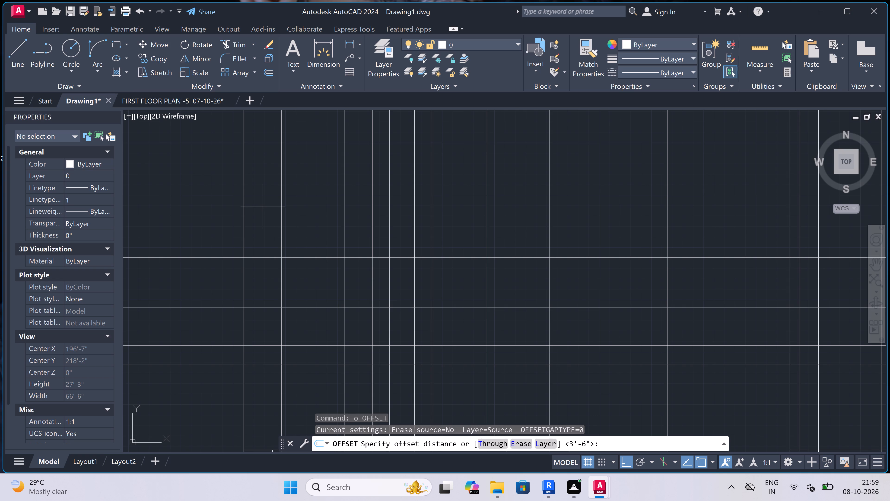
{"action": "left_click", "coordinate": [310, 257]}
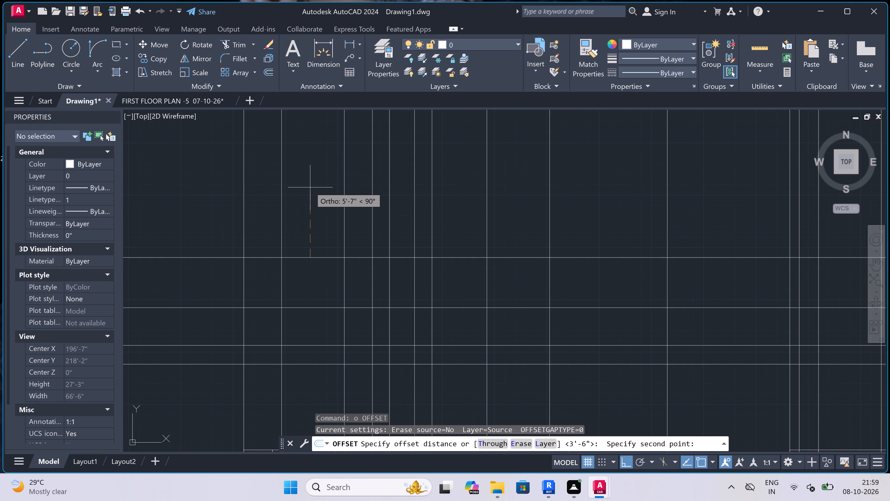
{"action": "type", "text": "3'"}
{"action": "key", "text": "space"}
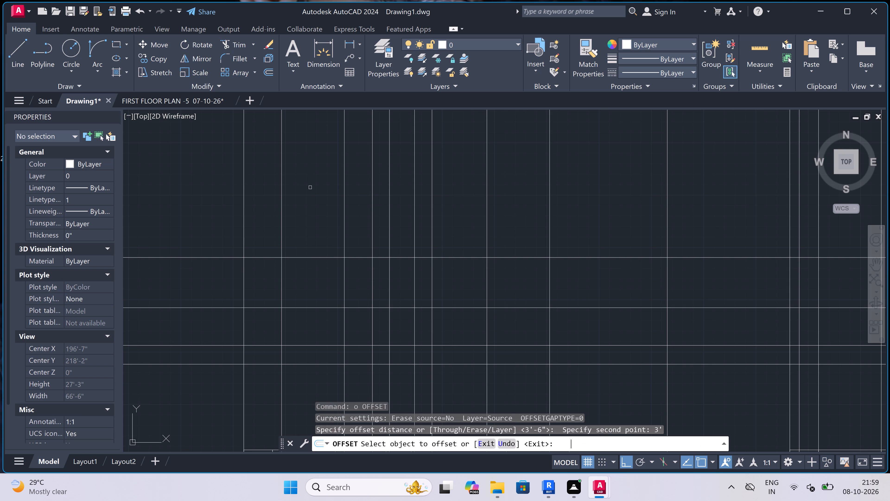
{"action": "left_click", "coordinate": [309, 257]}
{"action": "left_click", "coordinate": [307, 229]}
{"action": "key", "text": "Escape"}
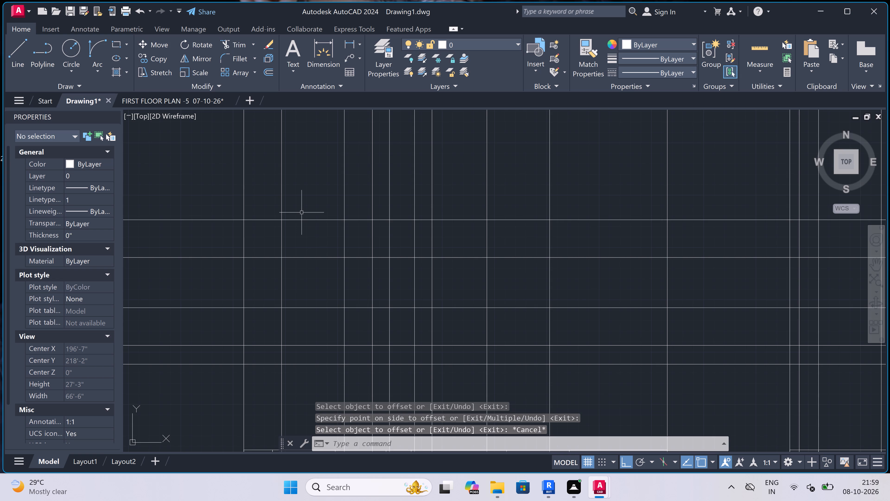
Offset the new topmost horizontal construction line 6" upward.
{"action": "key", "text": "space"}
{"action": "left_click", "coordinate": [301, 221]}
{"action": "scroll", "coordinate": [301, 175], "scroll_direction": "up", "scroll_amount": 1}
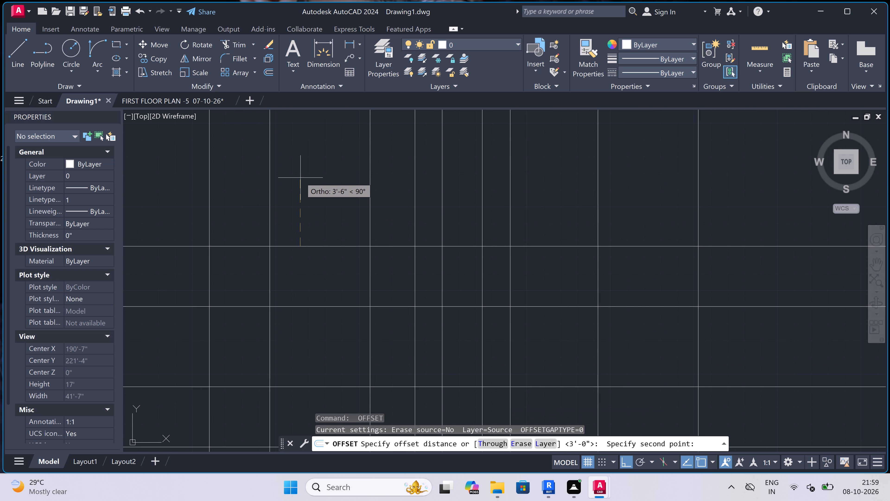
{"action": "type", "text": "6\""}
{"action": "key", "text": "space"}
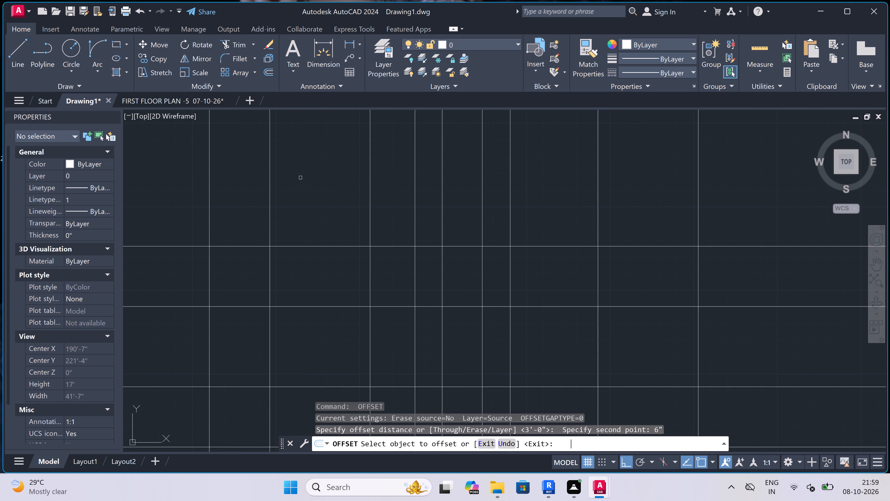
{"action": "left_click", "coordinate": [305, 247]}
{"action": "left_click", "coordinate": [304, 218]}
{"action": "key", "text": "Escape"}
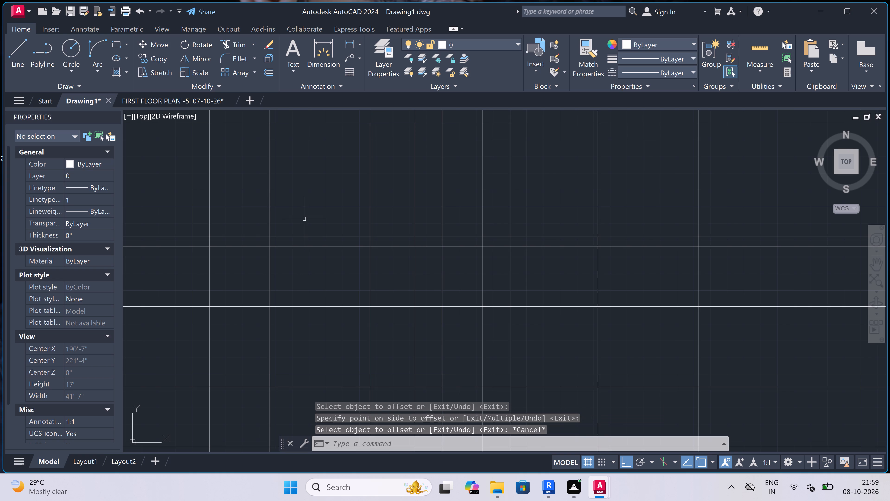
Offset the upper line of the 6" pair 3'6" upward to form the highest horizontal line.
{"action": "key", "text": "space"}
{"action": "left_click", "coordinate": [300, 234]}
{"action": "scroll", "coordinate": [301, 209], "scroll_direction": "up", "scroll_amount": 2}
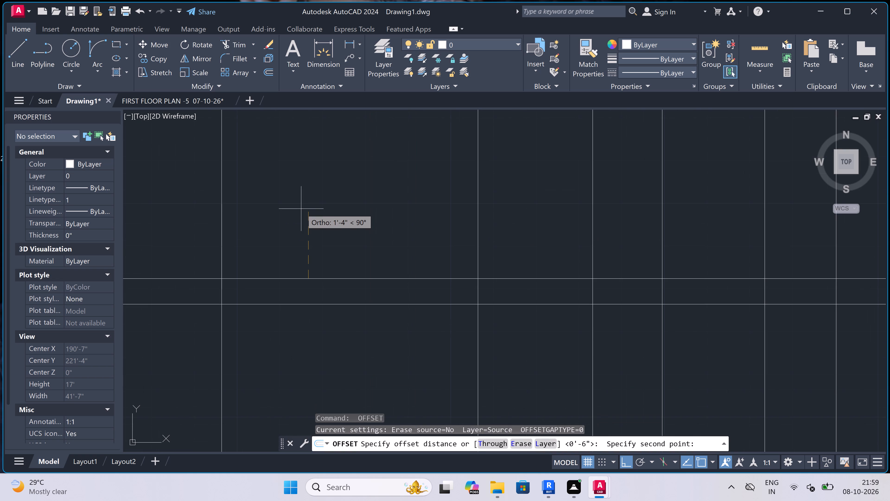
{"action": "type", "text": "3'6\""}
{"action": "key", "text": "space"}
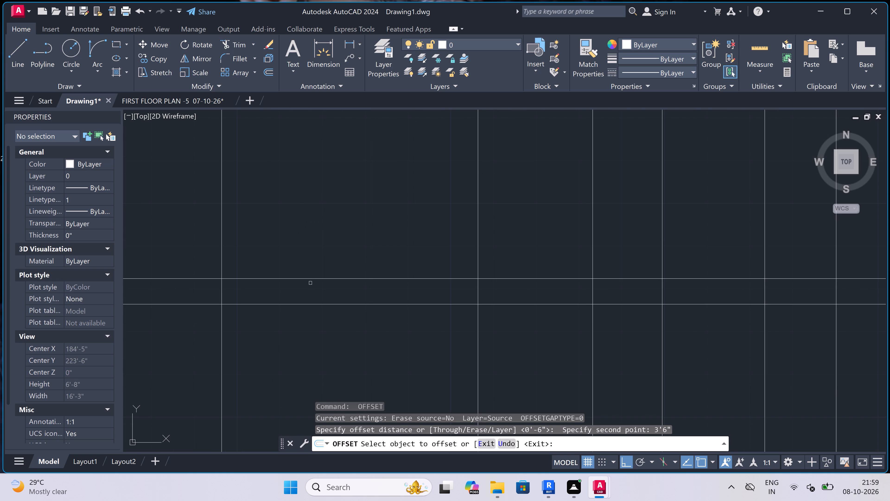
{"action": "left_click", "coordinate": [310, 279]}
{"action": "left_click", "coordinate": [311, 219]}
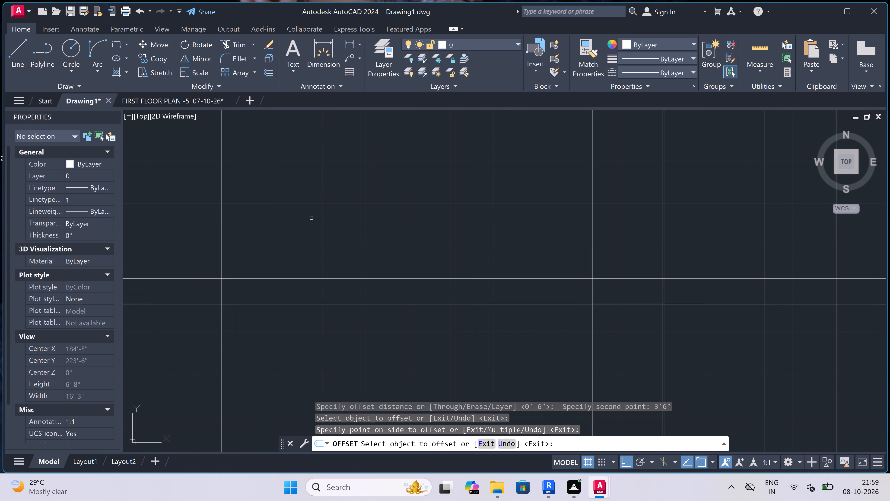
{"action": "scroll", "coordinate": [311, 218], "scroll_direction": "down", "scroll_amount": 3}
{"action": "key", "text": "Escape"}
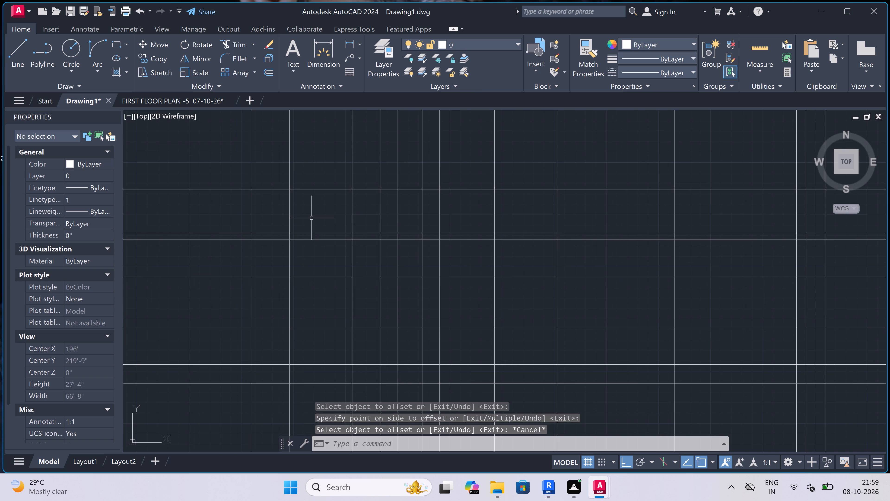
Trim all vertical construction lines of both plans above the highest horizontal line.
{"action": "type", "text": "tr"}
{"action": "key", "text": "space"}
{"action": "scroll", "coordinate": [311, 218], "scroll_direction": "down", "scroll_amount": 1}
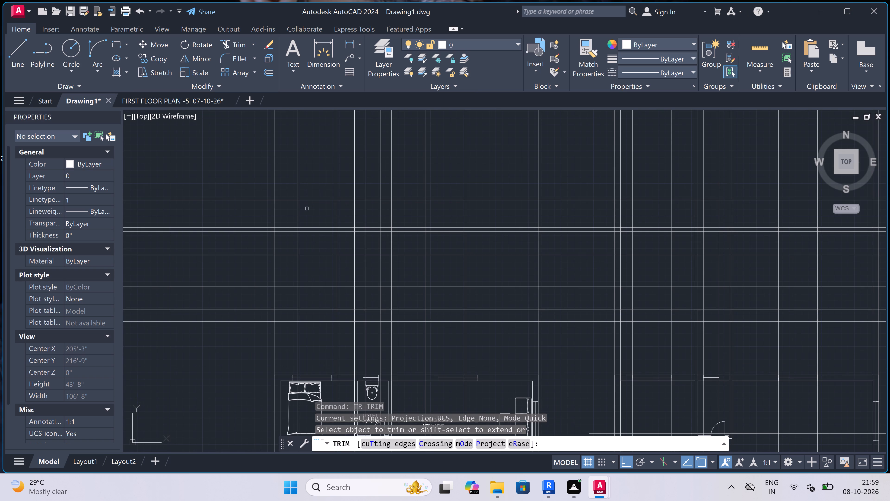
{"action": "scroll", "coordinate": [267, 167], "scroll_direction": "down", "scroll_amount": 1}
{"action": "left_click", "coordinate": [263, 164]}
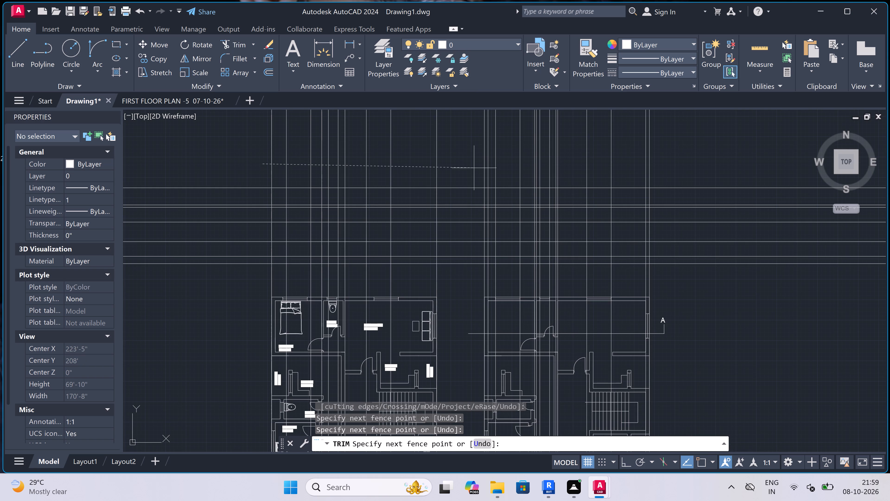
{"action": "left_click", "coordinate": [713, 150]}
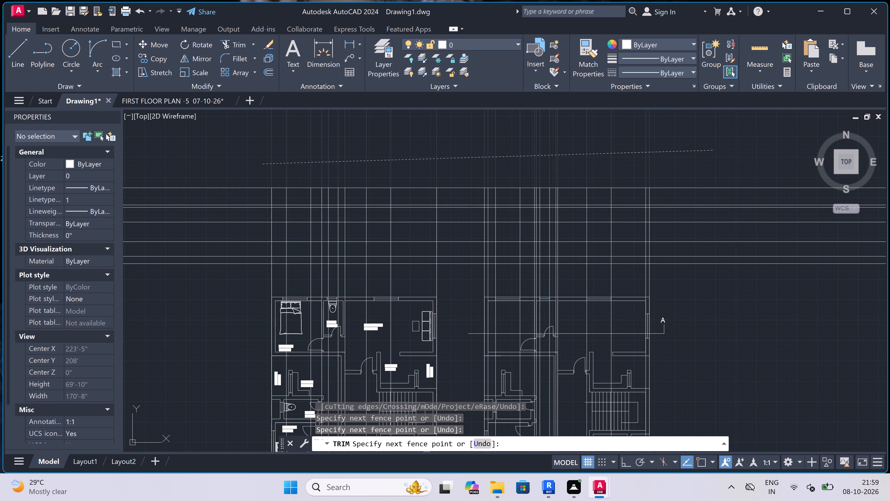
Trim the horizontal construction lines beyond the duplicate plan's east wall line and the original plan's west wall line.
{"action": "left_click", "coordinate": [699, 161]}
{"action": "left_click", "coordinate": [702, 262]}
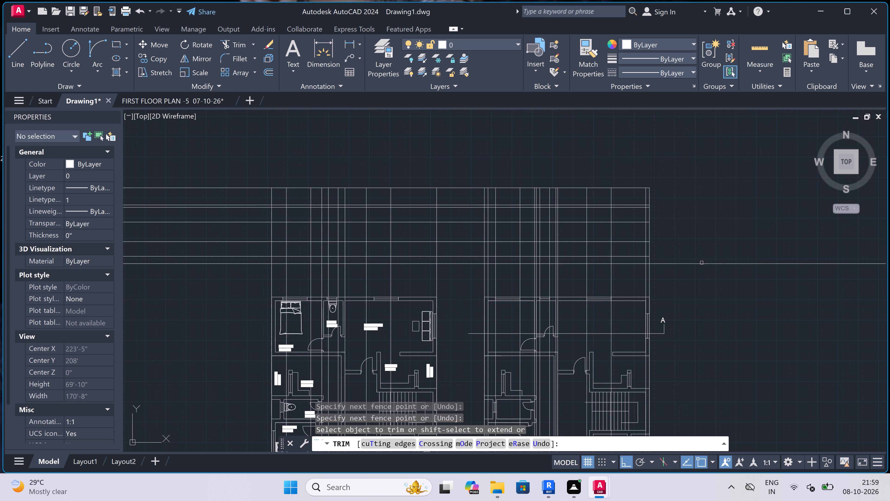
{"action": "left_click", "coordinate": [702, 273]}
{"action": "left_click", "coordinate": [696, 237]}
{"action": "left_click", "coordinate": [220, 180]}
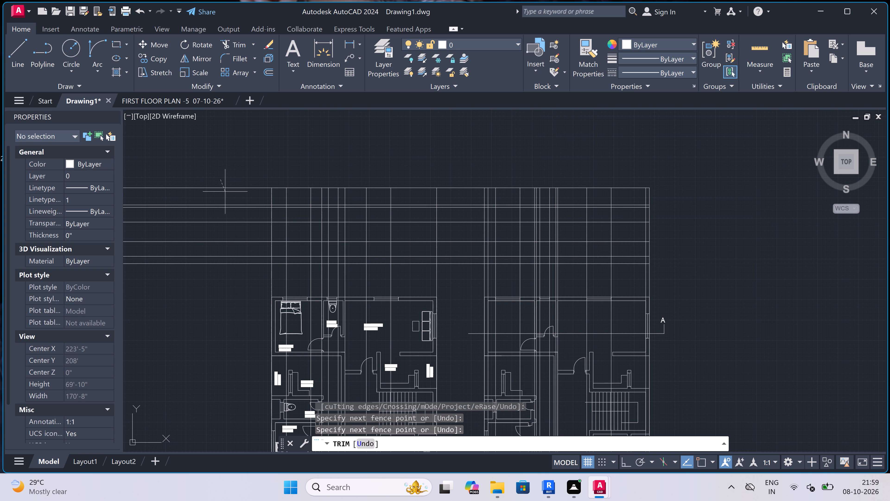
{"action": "left_click", "coordinate": [225, 281]}
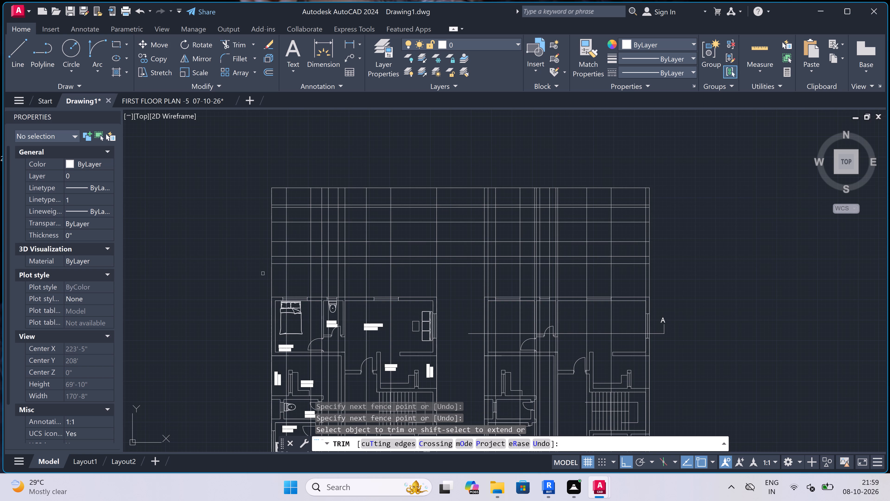
Trim the horizontal construction lines in the gap between the two plans' projections, separating the two line grids.
{"action": "left_click", "coordinate": [458, 279]}
{"action": "left_click", "coordinate": [465, 169]}
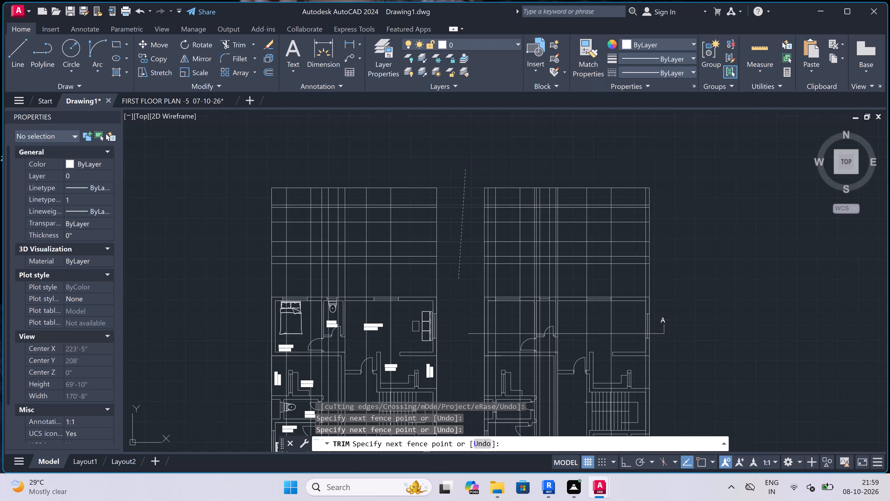
{"action": "scroll", "coordinate": [227, 171], "scroll_direction": "down", "scroll_amount": 3}
{"action": "scroll", "coordinate": [278, 169], "scroll_direction": "up", "scroll_amount": 3}
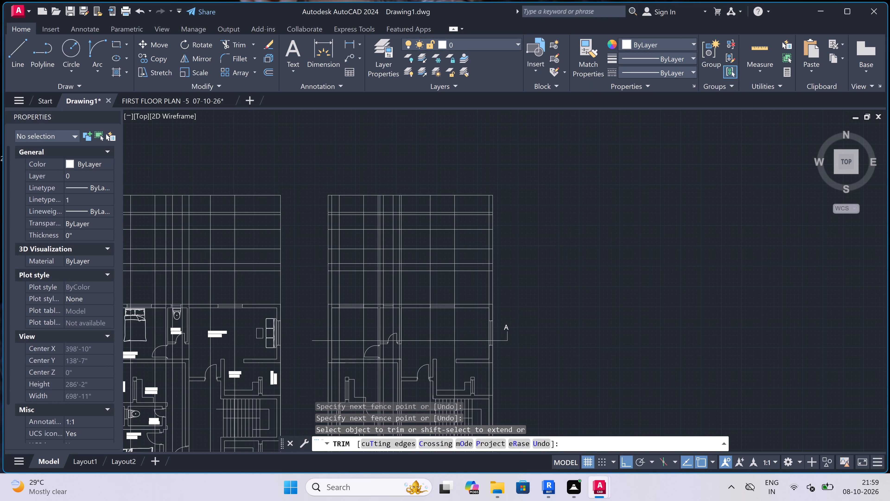
Trim the interior vertical lines out of the top band and the 6" band beneath it in the duplicate plan's grid.
{"action": "scroll", "coordinate": [402, 202], "scroll_direction": "up", "scroll_amount": 1}
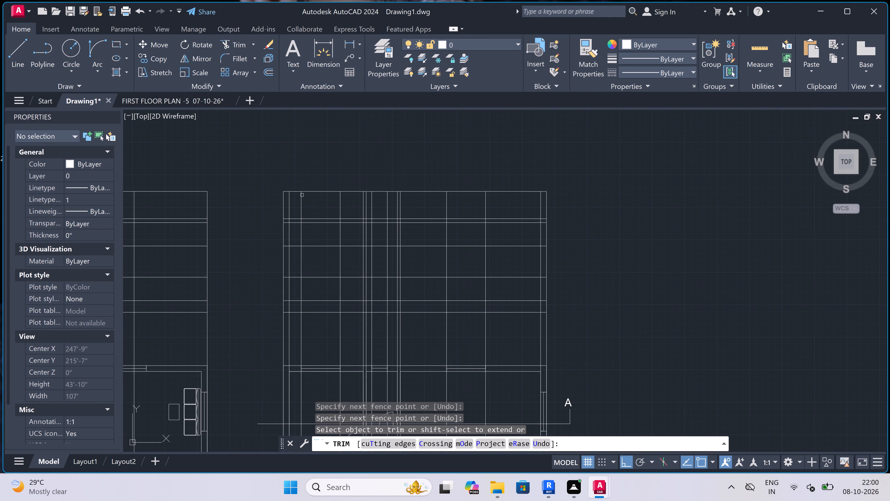
{"action": "scroll", "coordinate": [287, 204], "scroll_direction": "up", "scroll_amount": 2}
{"action": "left_click", "coordinate": [287, 204]}
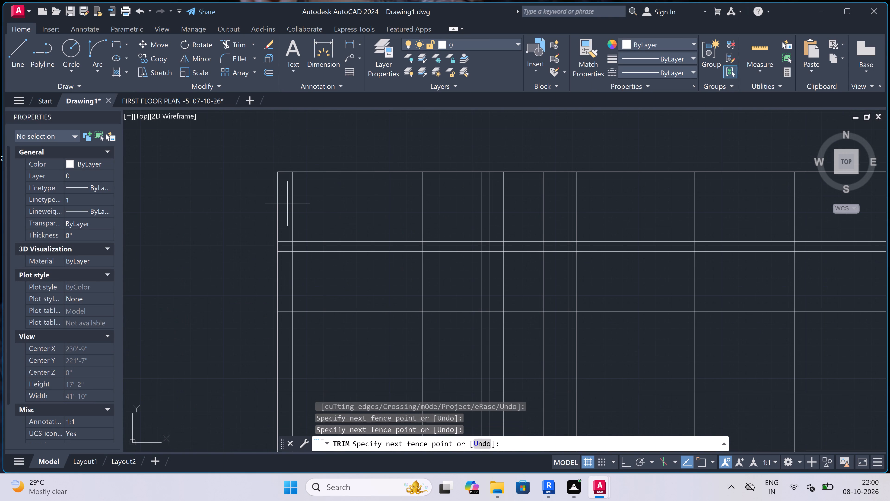
{"action": "scroll", "coordinate": [287, 204], "scroll_direction": "down", "scroll_amount": 1}
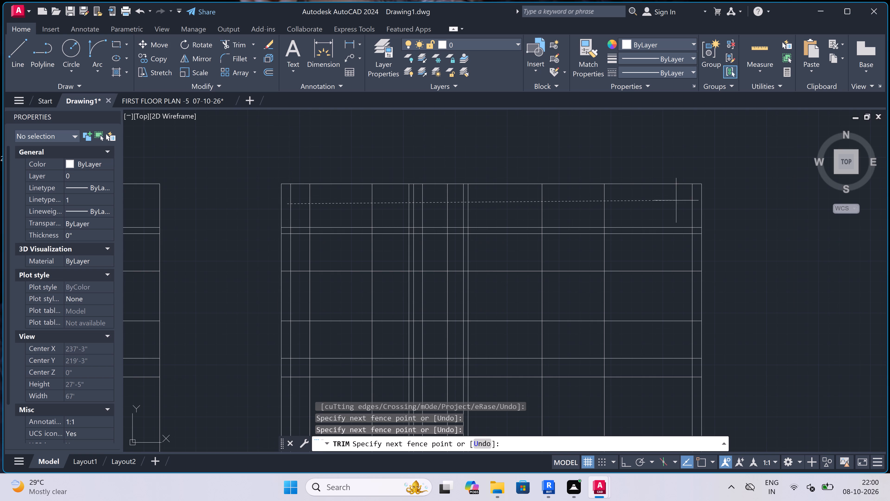
{"action": "left_click", "coordinate": [697, 200]}
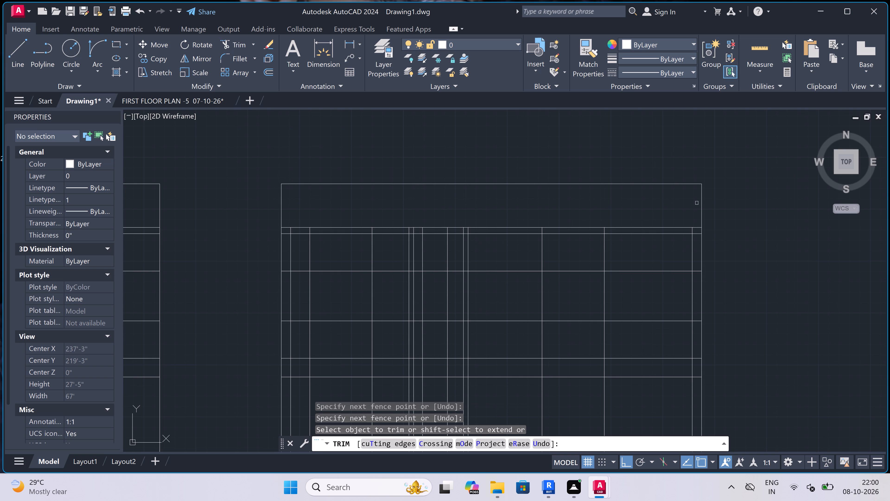
{"action": "scroll", "coordinate": [697, 232], "scroll_direction": "up", "scroll_amount": 3}
{"action": "left_click", "coordinate": [697, 227]}
{"action": "scroll", "coordinate": [647, 233], "scroll_direction": "down", "scroll_amount": 3}
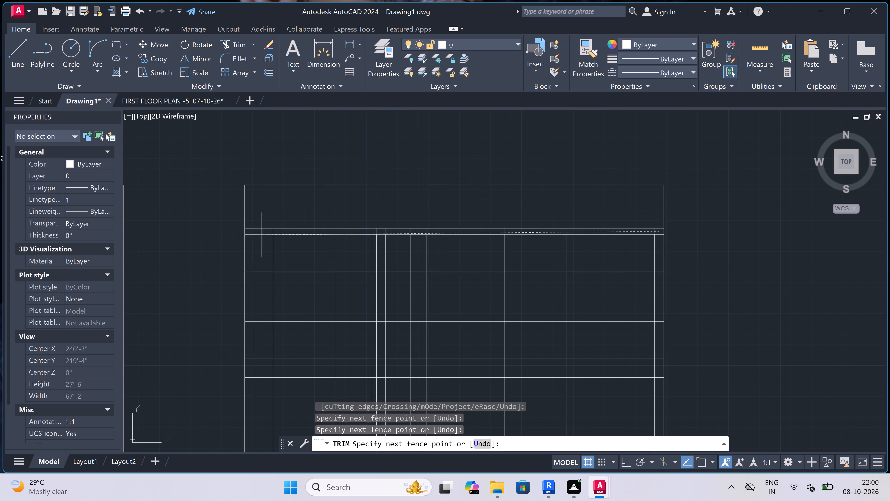
{"action": "scroll", "coordinate": [248, 229], "scroll_direction": "up", "scroll_amount": 1}
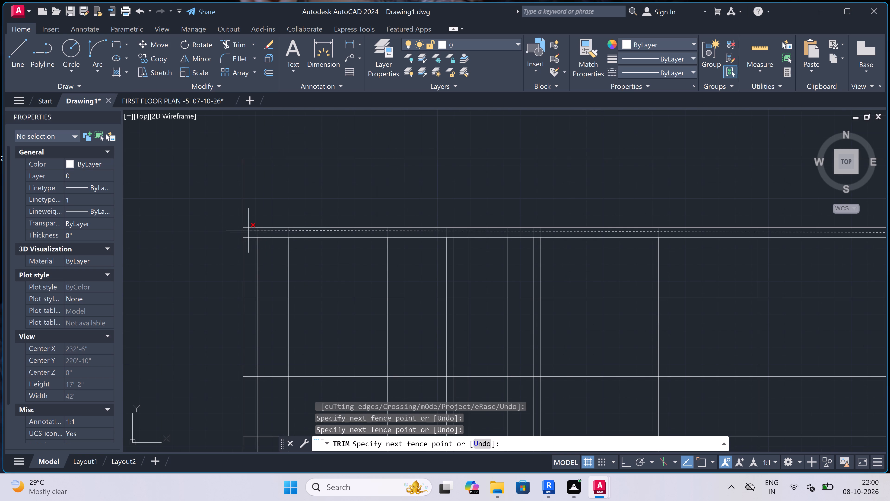
{"action": "left_click", "coordinate": [248, 230]}
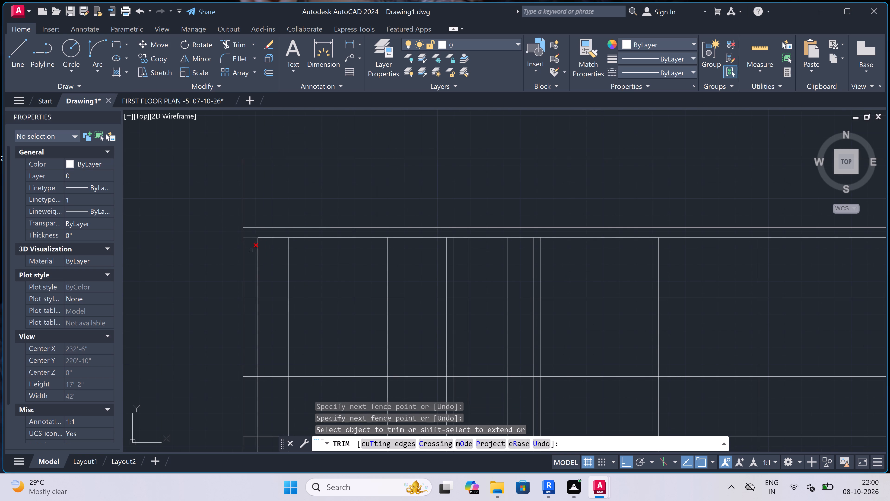
Trim the upper storey's two horizontal opening lines out of both outer walls, and the interior verticals out of the floor band below.
{"action": "left_click", "coordinate": [253, 257]}
{"action": "scroll", "coordinate": [253, 256], "scroll_direction": "down", "scroll_amount": 1}
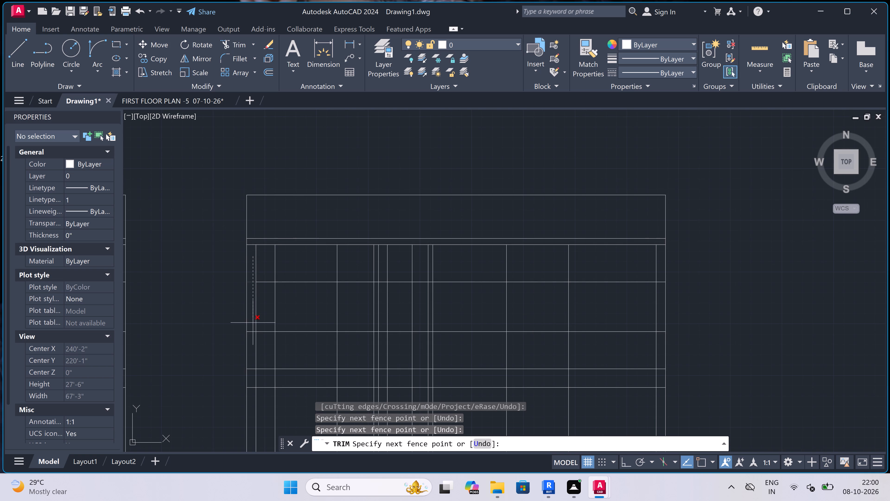
{"action": "left_click", "coordinate": [253, 343]}
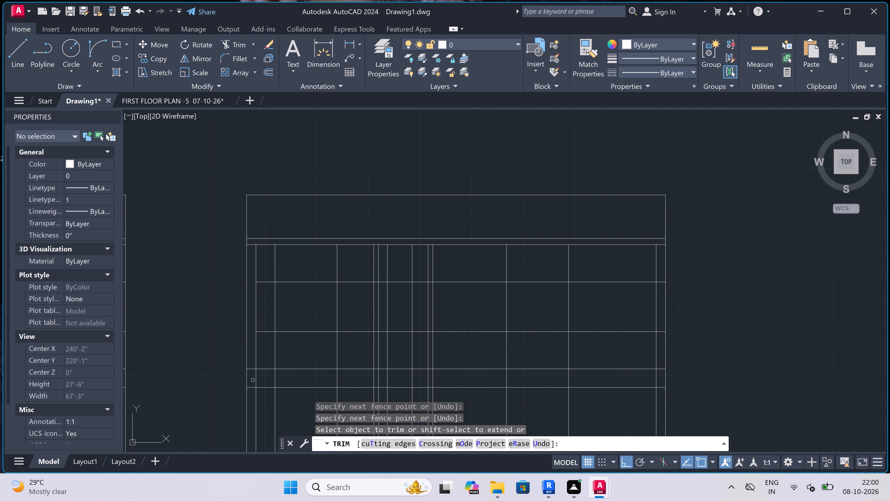
{"action": "left_click", "coordinate": [253, 379]}
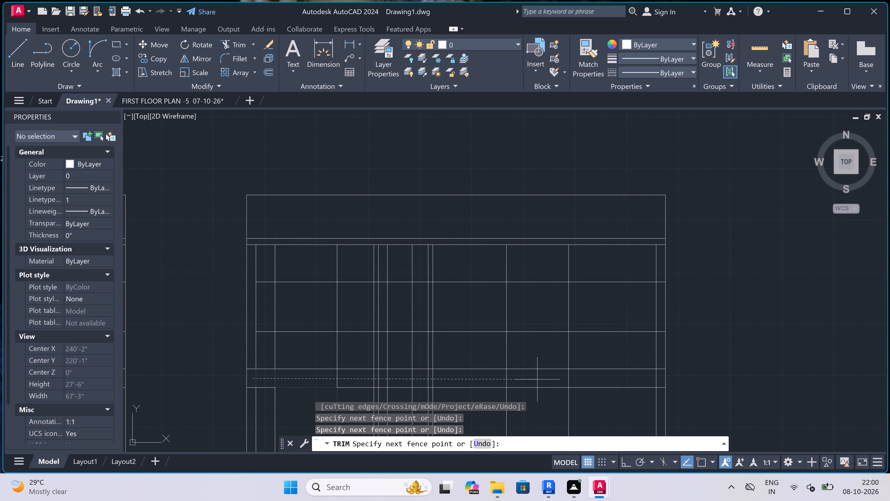
{"action": "left_click", "coordinate": [659, 375]}
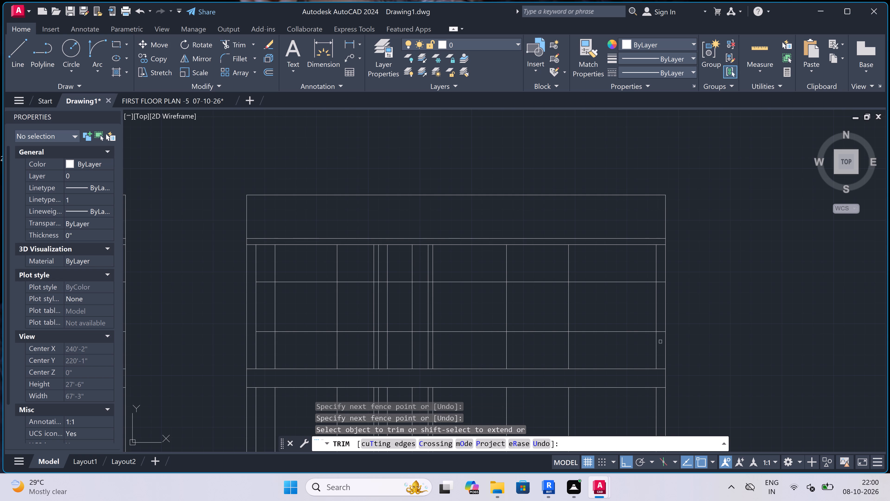
{"action": "left_click", "coordinate": [662, 335]}
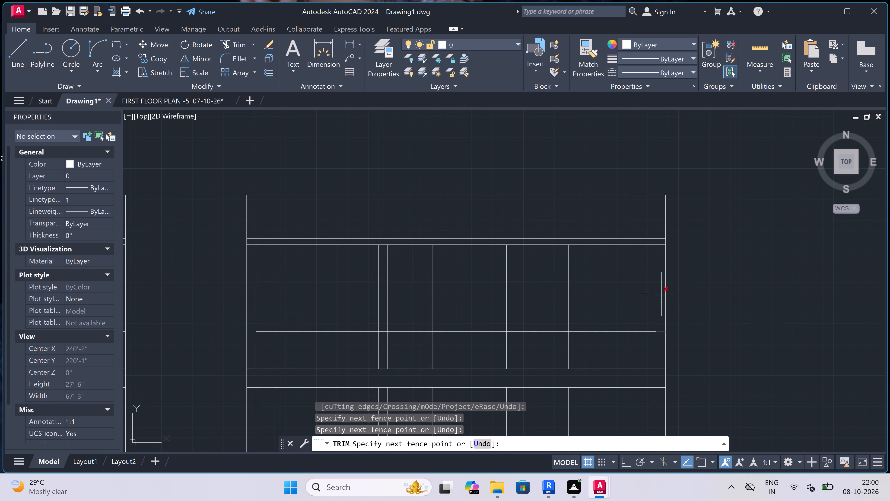
{"action": "left_click", "coordinate": [660, 271]}
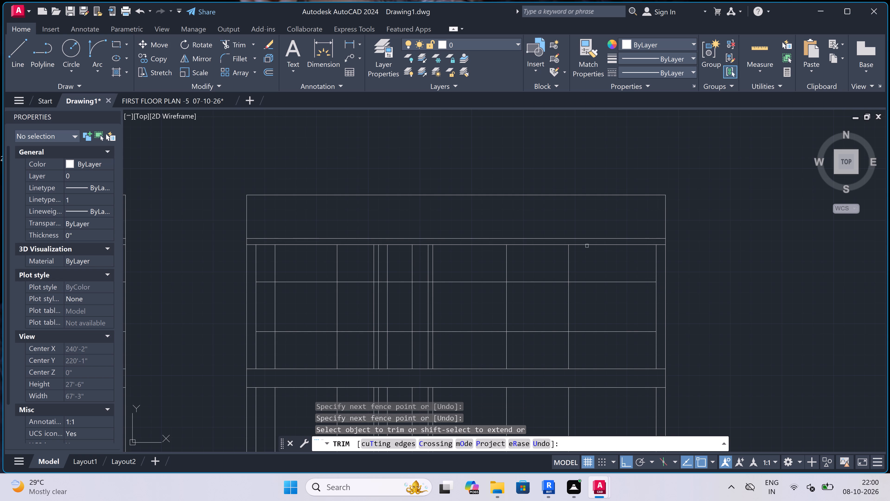
Trim the grid lines around the upper storey's east window, leaving only its rectangular outline between the east and interior walls.
{"action": "scroll", "coordinate": [562, 238], "scroll_direction": "down", "scroll_amount": 3}
{"action": "scroll", "coordinate": [570, 250], "scroll_direction": "up", "scroll_amount": 2}
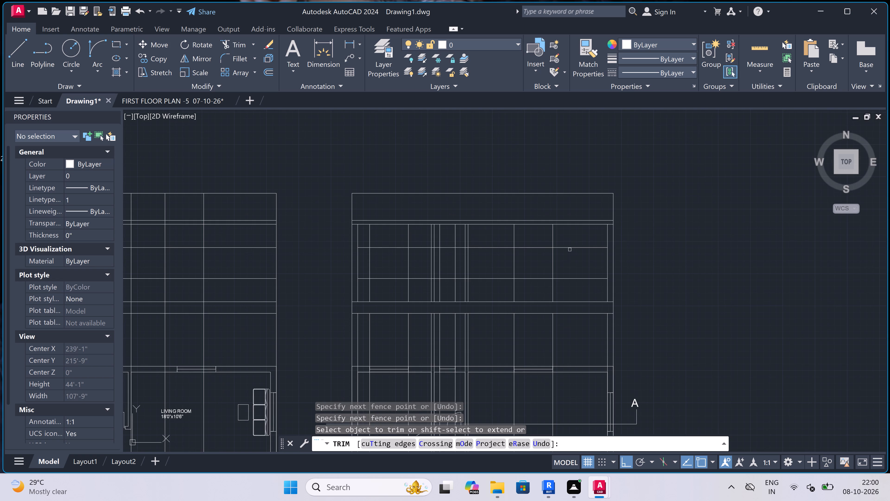
{"action": "left_click", "coordinate": [568, 243]}
{"action": "left_click", "coordinate": [564, 288]}
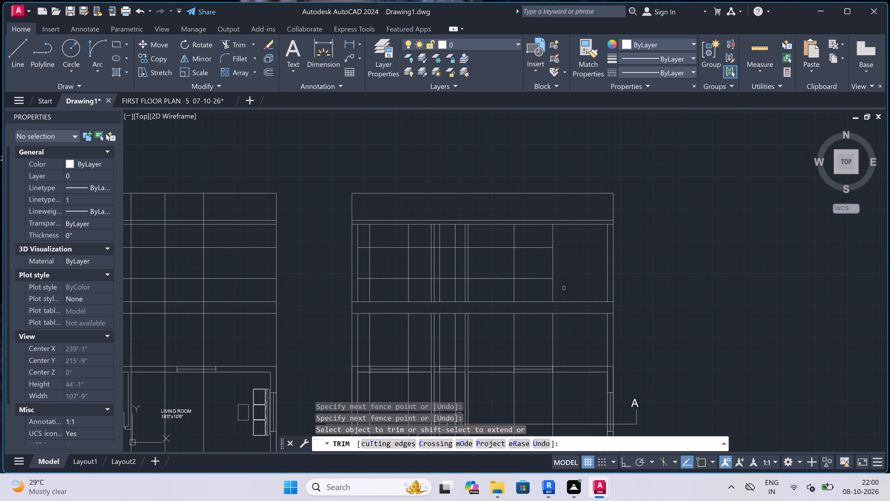
{"action": "left_click", "coordinate": [564, 288]}
{"action": "left_click", "coordinate": [491, 292]}
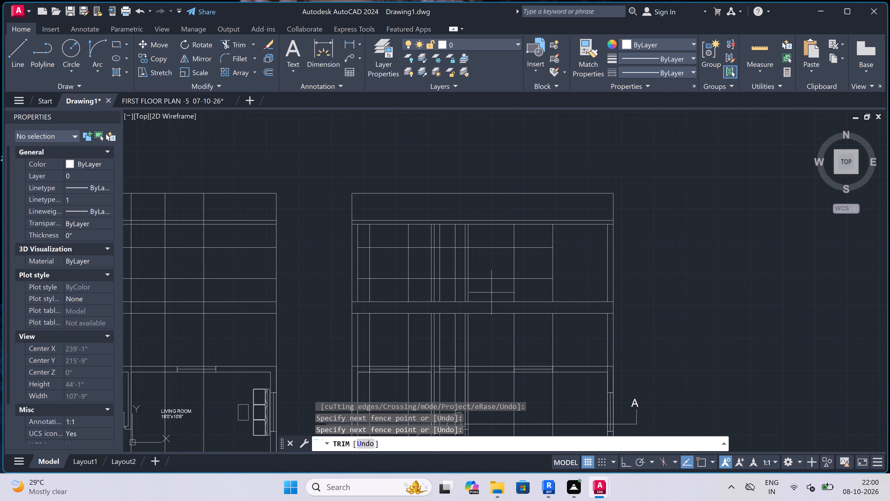
{"action": "left_click", "coordinate": [579, 288]}
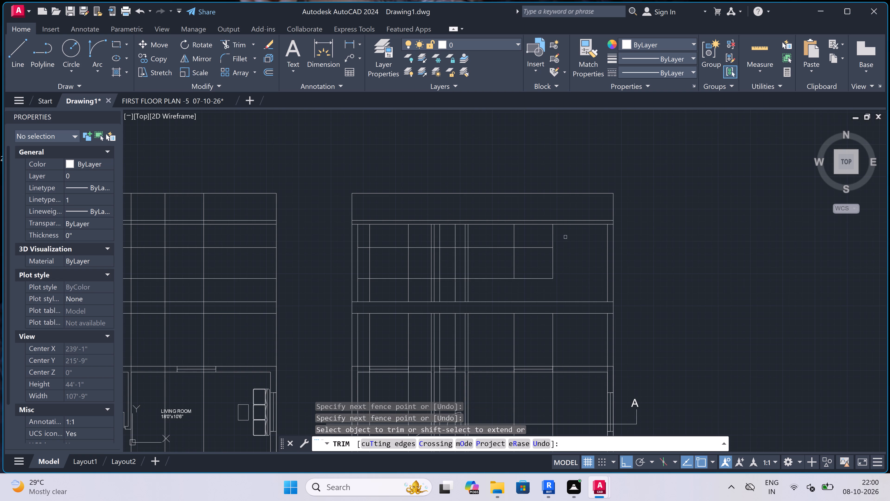
{"action": "left_click", "coordinate": [565, 234]}
{"action": "double_click", "coordinate": [506, 233]}
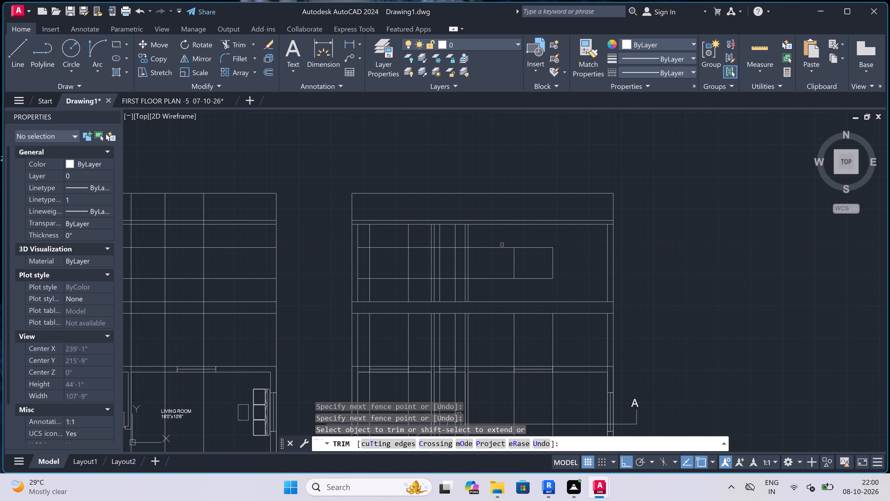
{"action": "left_click", "coordinate": [502, 245]}
{"action": "left_click", "coordinate": [497, 292]}
Trim the two horizontal opening lines out of the interior wall just west of the rectangular window.
{"action": "scroll", "coordinate": [463, 255], "scroll_direction": "up", "scroll_amount": 1}
{"action": "scroll", "coordinate": [464, 251], "scroll_direction": "down", "scroll_amount": 1}
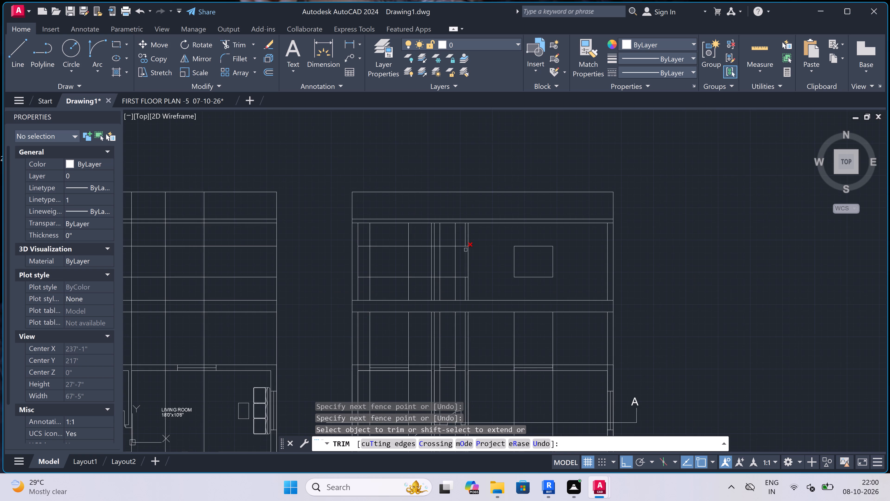
{"action": "scroll", "coordinate": [466, 246], "scroll_direction": "up", "scroll_amount": 4}
{"action": "left_click", "coordinate": [466, 233]}
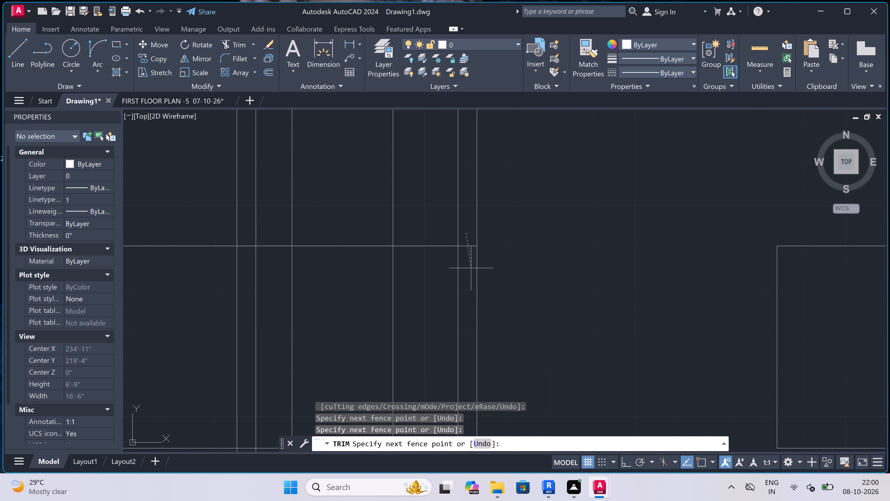
{"action": "scroll", "coordinate": [471, 268], "scroll_direction": "down", "scroll_amount": 2}
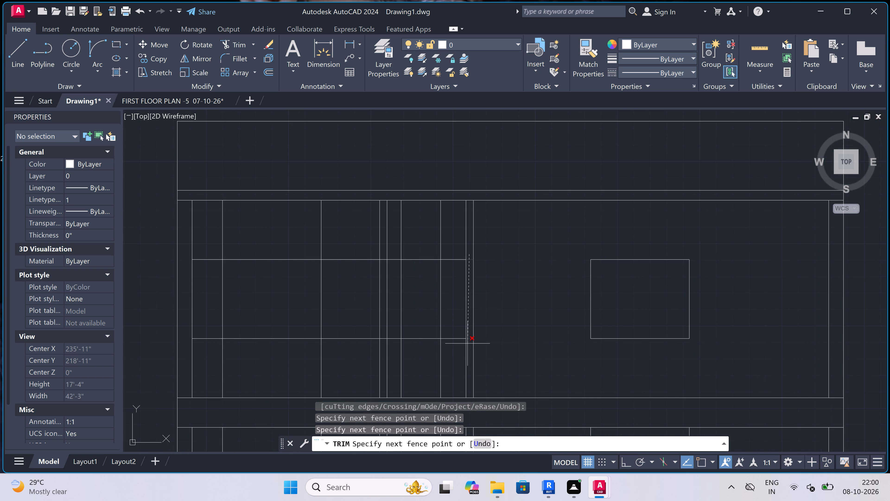
{"action": "scroll", "coordinate": [467, 344], "scroll_direction": "up", "scroll_amount": 3}
{"action": "left_click", "coordinate": [476, 336]}
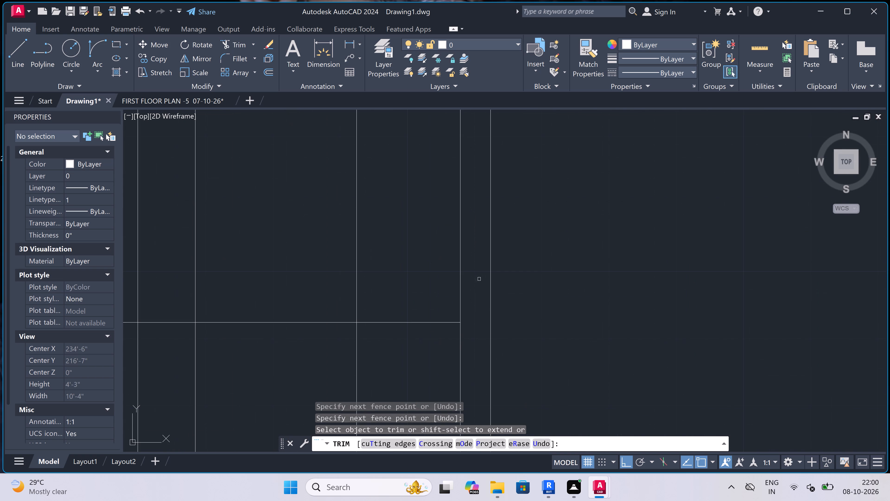
Trim the surrounding verticals and horizontals in the narrow middle bay, leaving a small rectangular window outline.
{"action": "scroll", "coordinate": [480, 270], "scroll_direction": "down", "scroll_amount": 5}
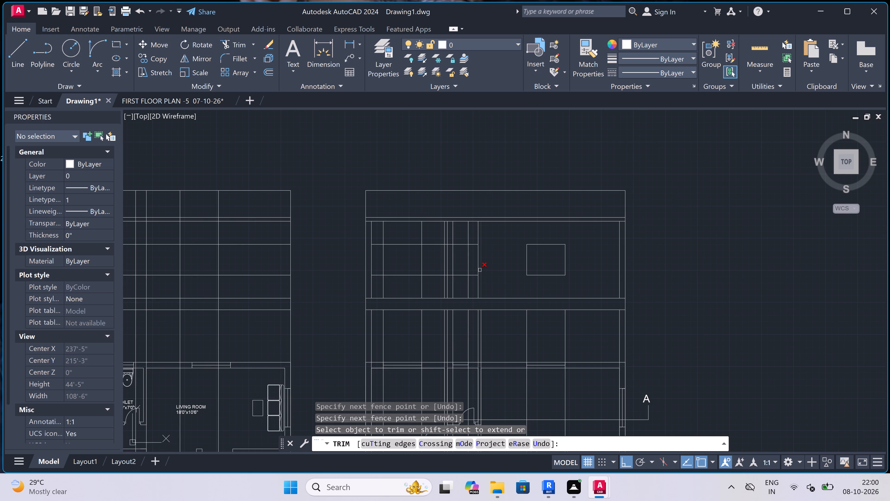
{"action": "scroll", "coordinate": [465, 283], "scroll_direction": "up", "scroll_amount": 3}
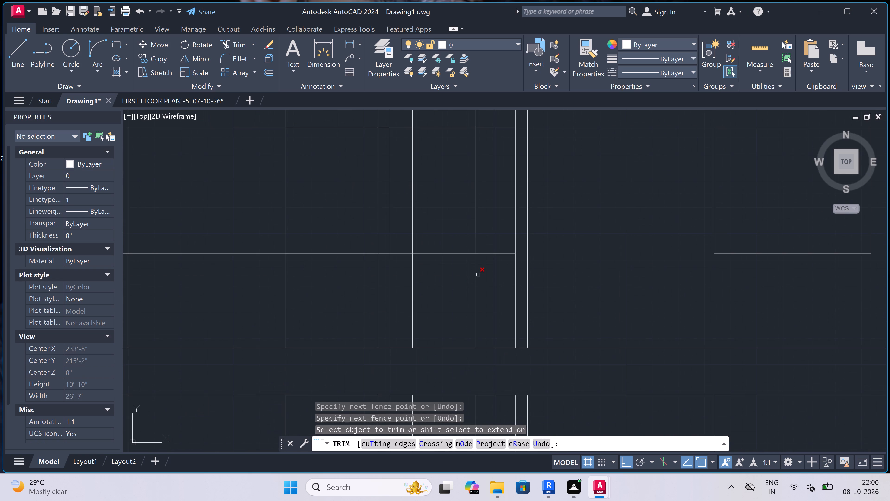
{"action": "left_click", "coordinate": [486, 270]}
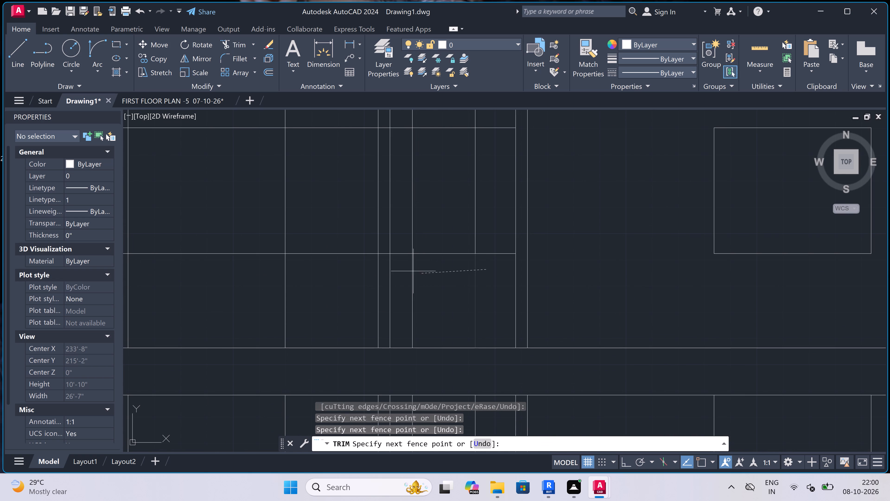
{"action": "left_click", "coordinate": [409, 268]}
{"action": "scroll", "coordinate": [407, 265], "scroll_direction": "down", "scroll_amount": 1}
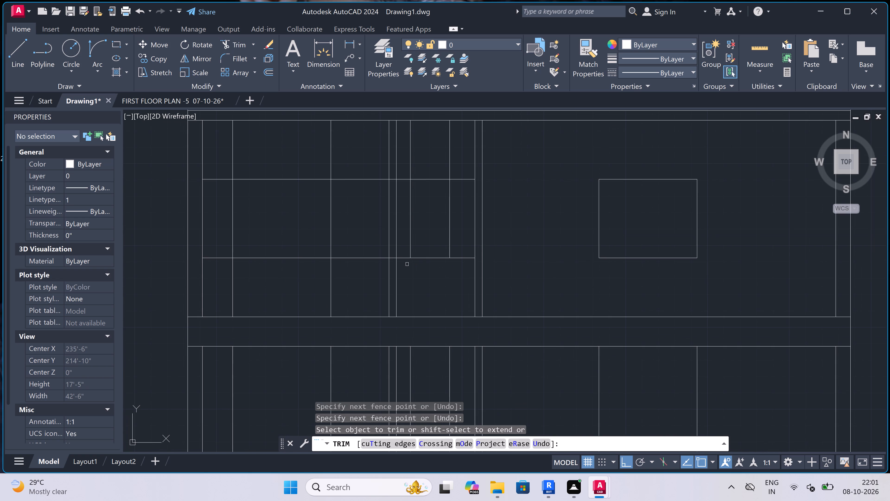
{"action": "left_click", "coordinate": [401, 262]}
{"action": "left_click", "coordinate": [405, 174]}
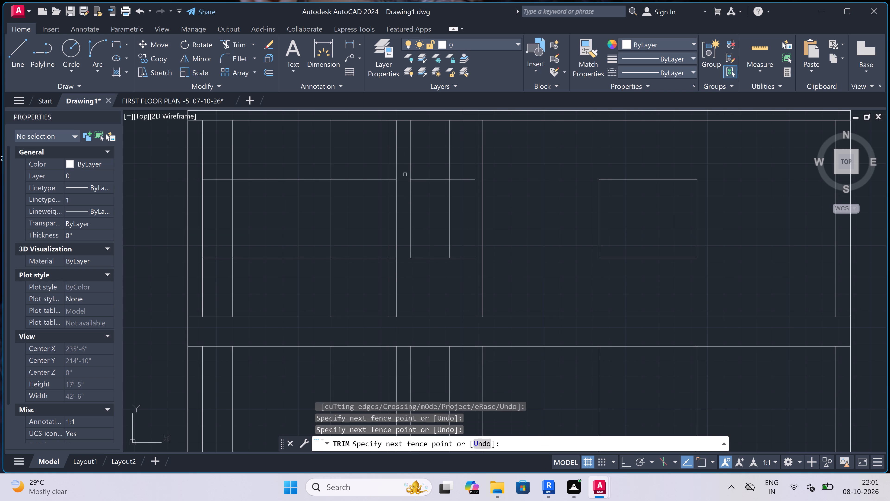
{"action": "scroll", "coordinate": [405, 168], "scroll_direction": "up", "scroll_amount": 1}
{"action": "left_click", "coordinate": [405, 167]}
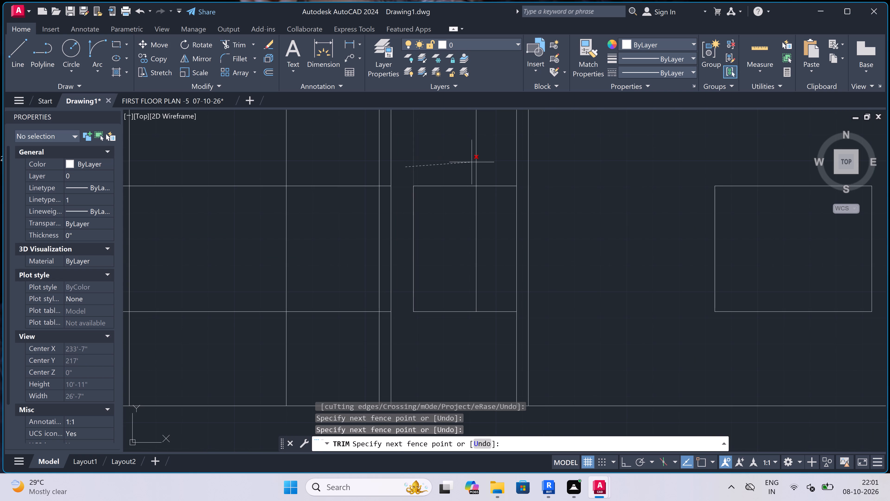
{"action": "left_click", "coordinate": [480, 167]}
{"action": "triple_click", "coordinate": [482, 167]}
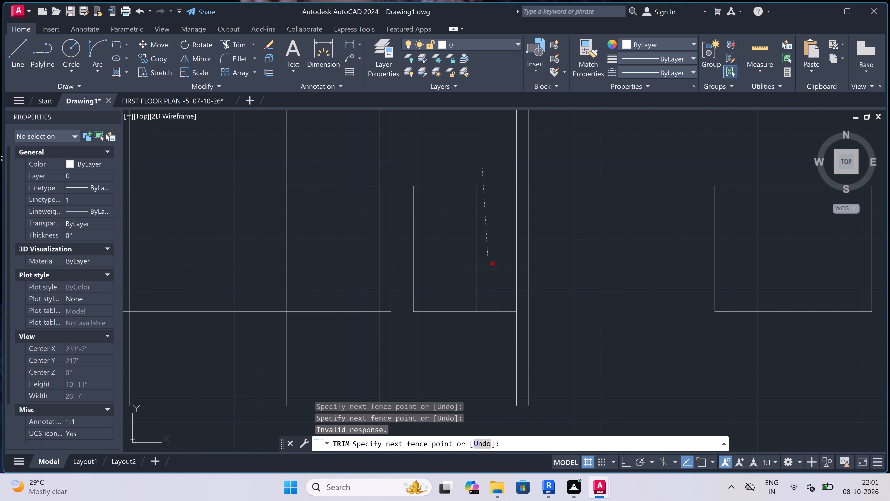
{"action": "left_click", "coordinate": [491, 328]}
{"action": "scroll", "coordinate": [491, 326], "scroll_direction": "down", "scroll_amount": 2}
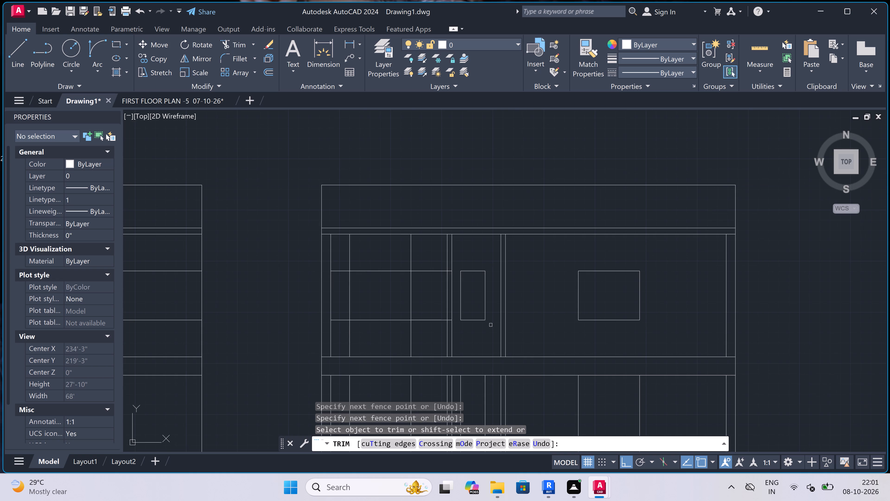
Trim the two horizontal opening lines out of the section's interior wall just west of the small window.
{"action": "scroll", "coordinate": [455, 272], "scroll_direction": "up", "scroll_amount": 3}
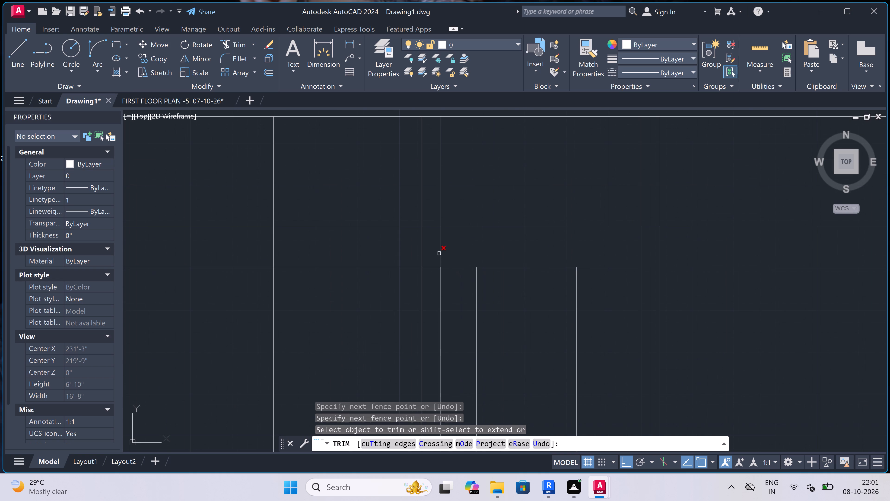
{"action": "left_click", "coordinate": [431, 248]}
{"action": "scroll", "coordinate": [431, 248], "scroll_direction": "down", "scroll_amount": 2}
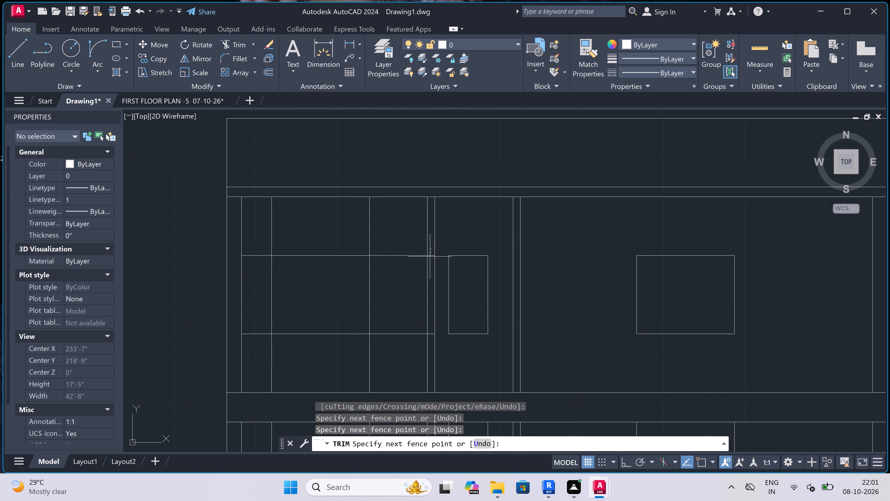
{"action": "scroll", "coordinate": [432, 355], "scroll_direction": "up", "scroll_amount": 2}
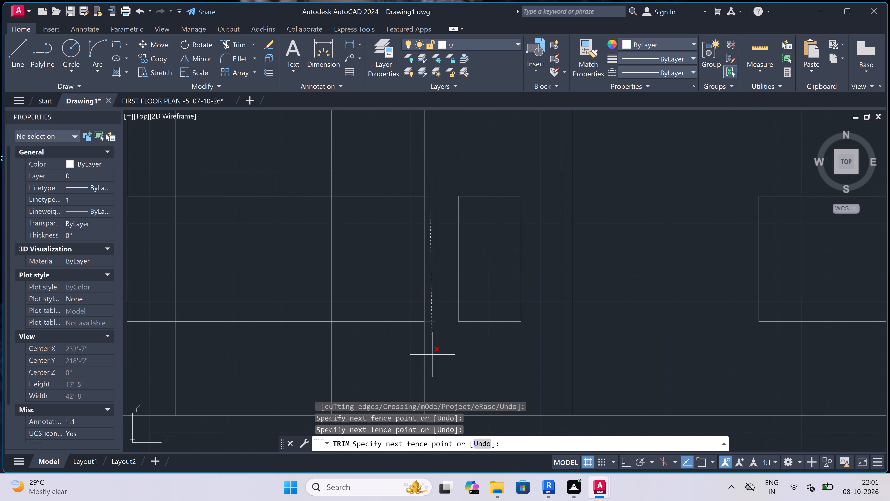
{"action": "left_click", "coordinate": [432, 354]}
{"action": "scroll", "coordinate": [432, 352], "scroll_direction": "down", "scroll_amount": 3}
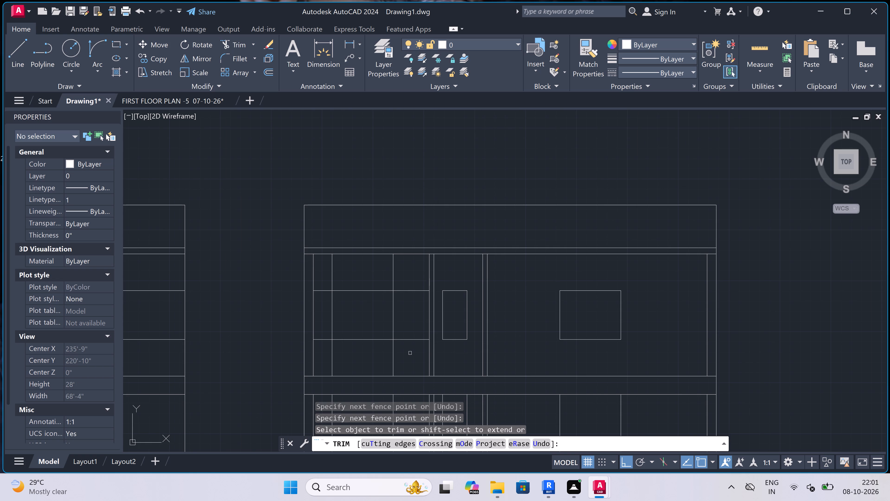
Trim the grid lines around the section's west window, leaving only its rectangular outline between the outer and interior walls.
{"action": "left_click", "coordinate": [410, 353]}
{"action": "left_click", "coordinate": [418, 275]}
{"action": "double_click", "coordinate": [418, 275]}
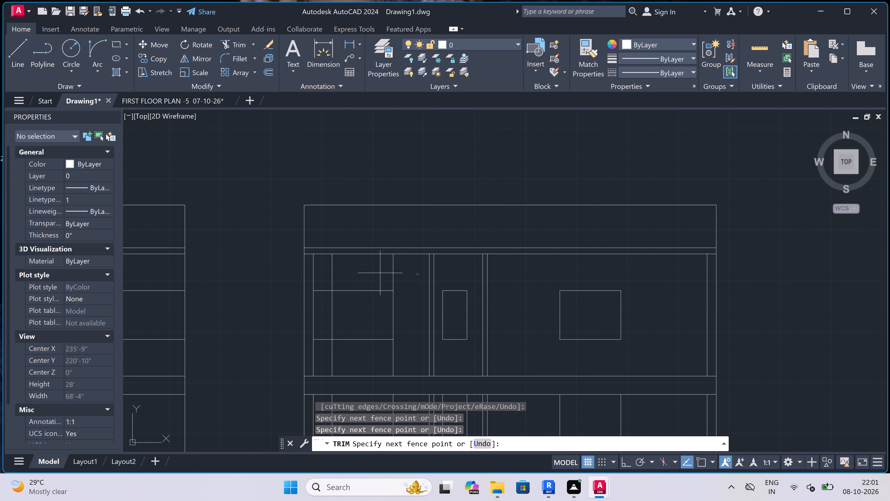
{"action": "left_click", "coordinate": [328, 273]}
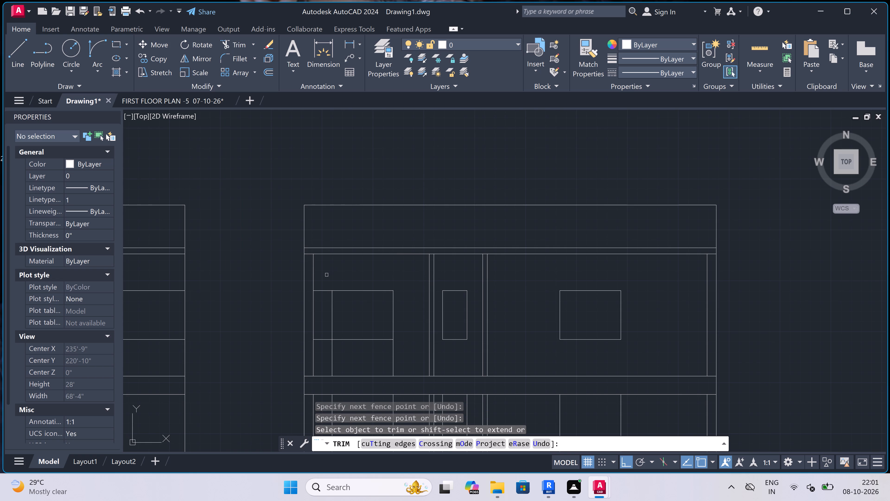
{"action": "left_click", "coordinate": [324, 278]}
{"action": "left_click", "coordinate": [326, 356]}
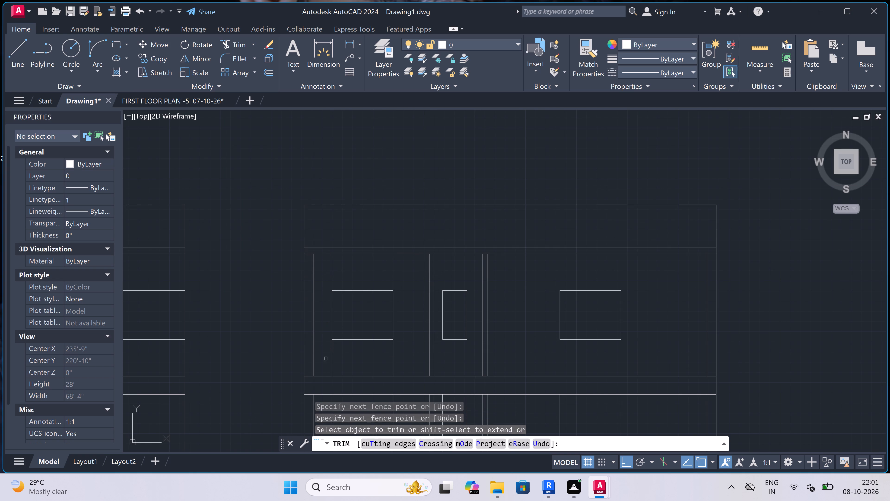
{"action": "left_click", "coordinate": [326, 359]}
{"action": "double_click", "coordinate": [396, 360]}
Trim away all vertical projection lines between the section's floor band and the plan below it.
{"action": "scroll", "coordinate": [395, 284], "scroll_direction": "down", "scroll_amount": 4}
{"action": "scroll", "coordinate": [401, 311], "scroll_direction": "up", "scroll_amount": 3}
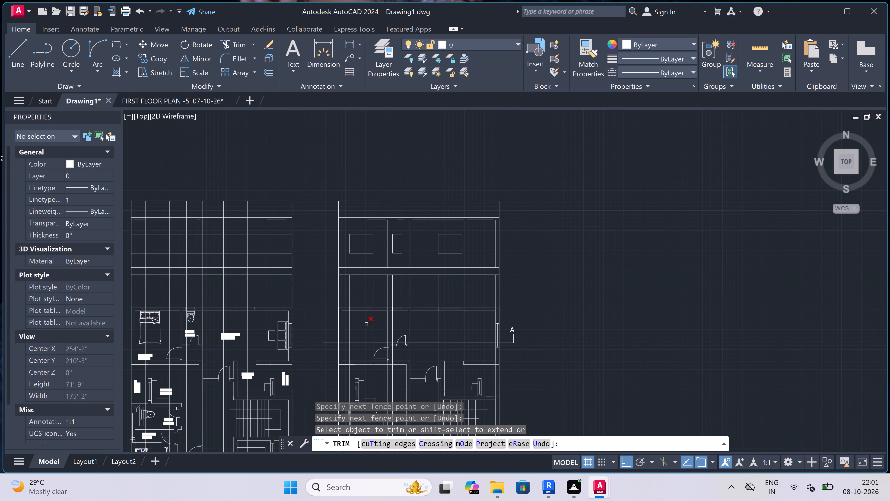
{"action": "left_click", "coordinate": [316, 290]}
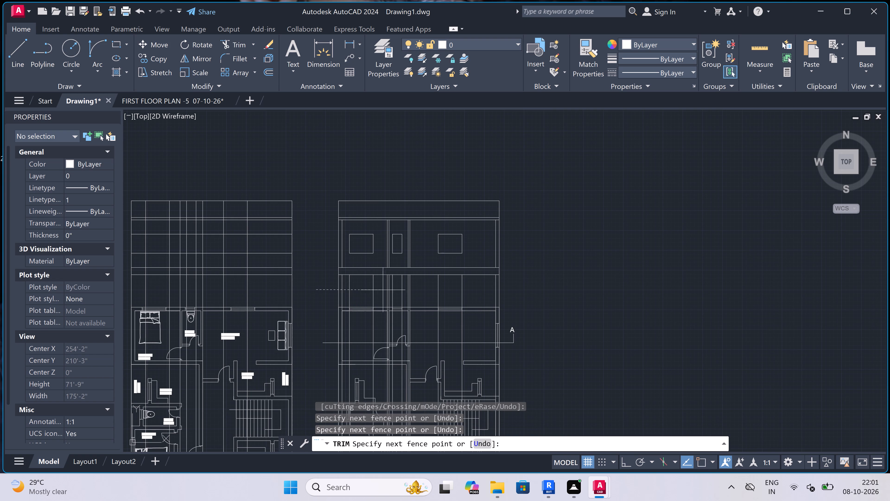
{"action": "left_click", "coordinate": [535, 290]}
Trim the interior verticals out of the west elevation grid's parapet band and the thin slab band beneath it.
{"action": "scroll", "coordinate": [524, 263], "scroll_direction": "down", "scroll_amount": 3}
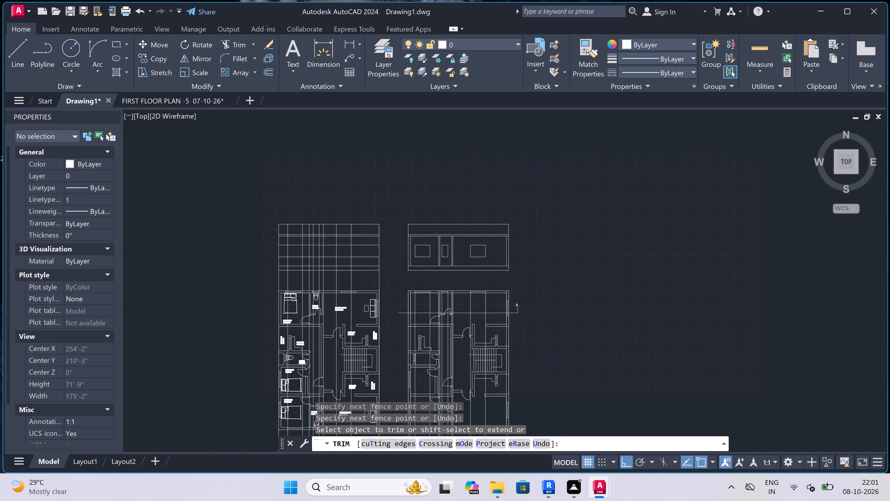
{"action": "scroll", "coordinate": [461, 244], "scroll_direction": "up", "scroll_amount": 3}
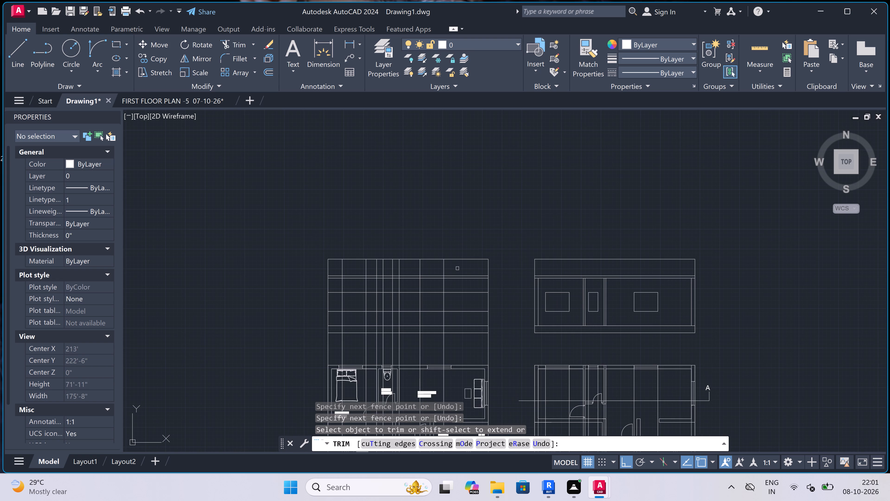
{"action": "left_click", "coordinate": [457, 268]}
{"action": "left_click", "coordinate": [333, 267]}
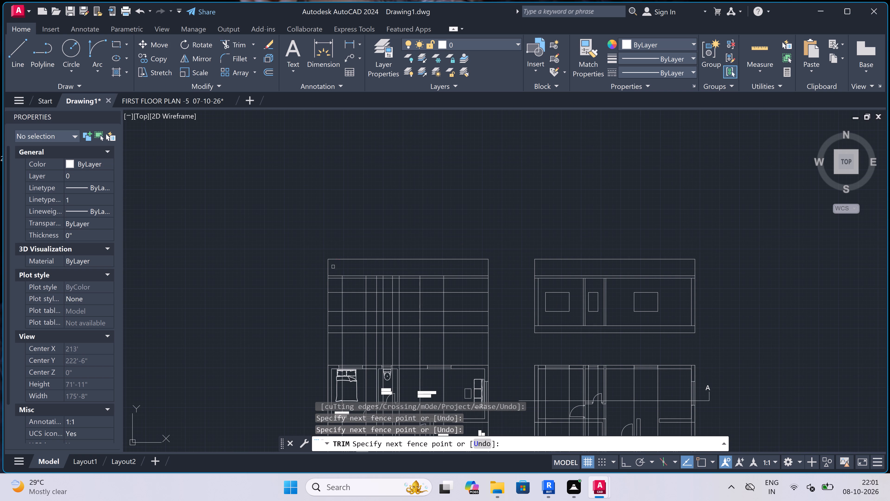
{"action": "scroll", "coordinate": [342, 278], "scroll_direction": "up", "scroll_amount": 3}
{"action": "left_click", "coordinate": [339, 274]}
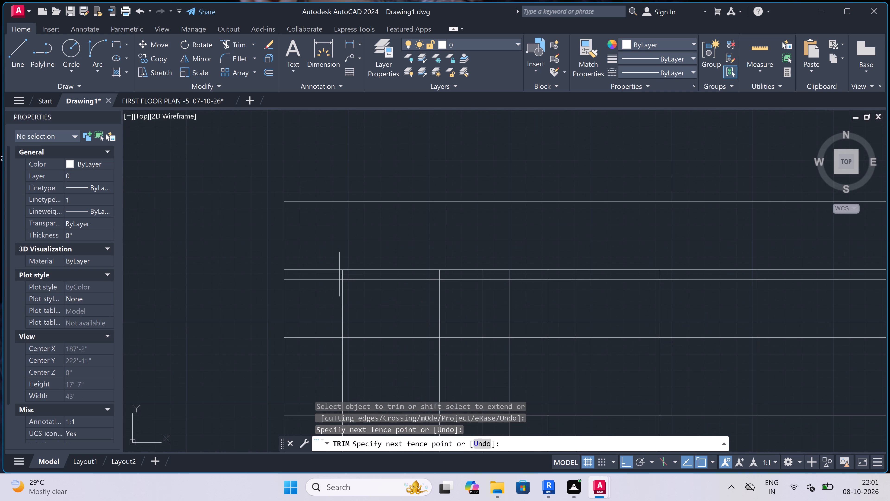
{"action": "scroll", "coordinate": [360, 276], "scroll_direction": "down", "scroll_amount": 1}
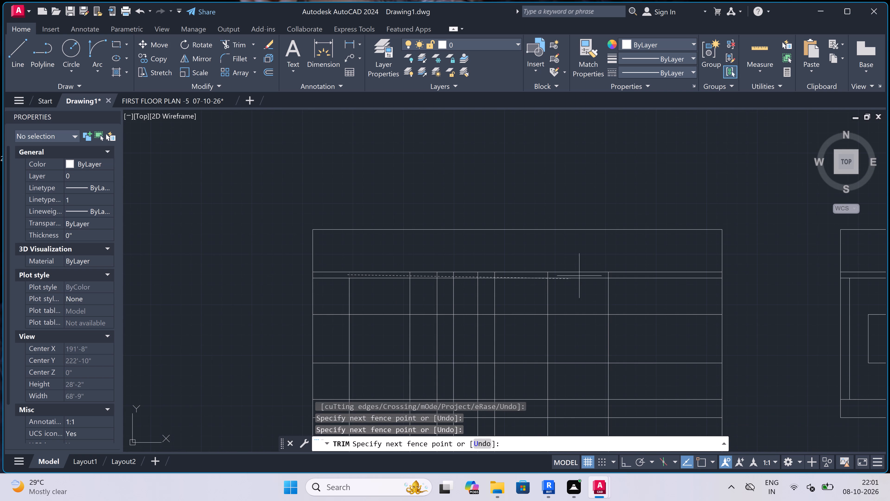
{"action": "scroll", "coordinate": [603, 275], "scroll_direction": "up", "scroll_amount": 2}
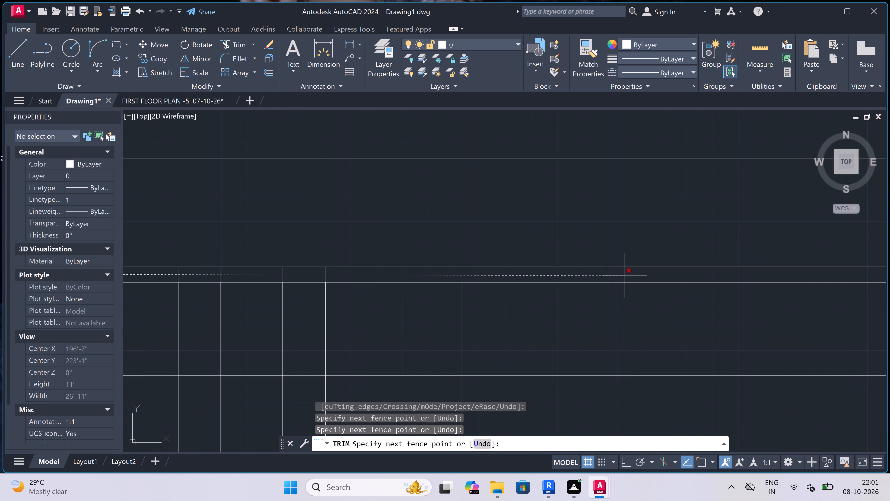
{"action": "left_click", "coordinate": [626, 276]}
Trim the elevation's grid lines around the east window, leaving only its rectangular outline.
{"action": "scroll", "coordinate": [439, 211], "scroll_direction": "down", "scroll_amount": 4}
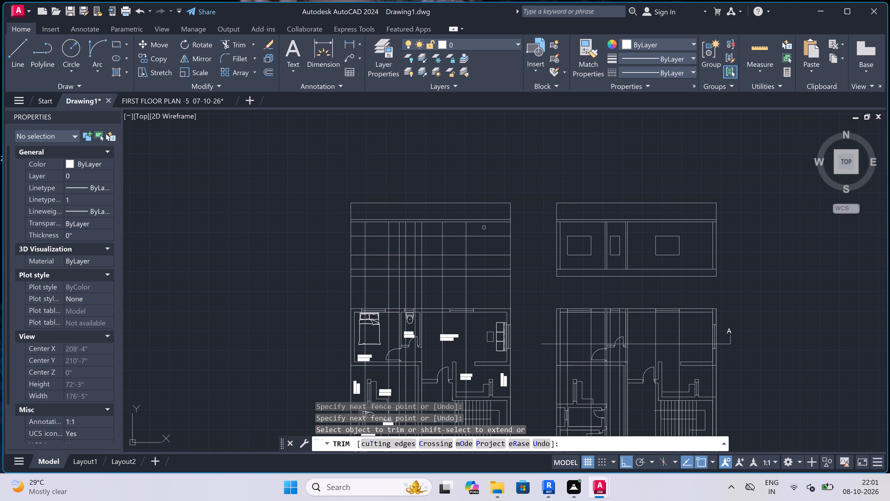
{"action": "scroll", "coordinate": [484, 228], "scroll_direction": "up", "scroll_amount": 2}
{"action": "left_click", "coordinate": [484, 227]}
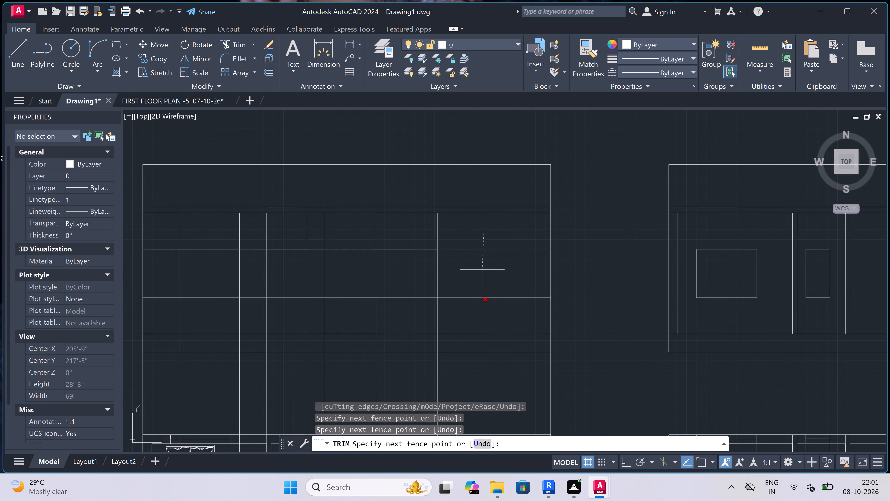
{"action": "left_click", "coordinate": [480, 313]}
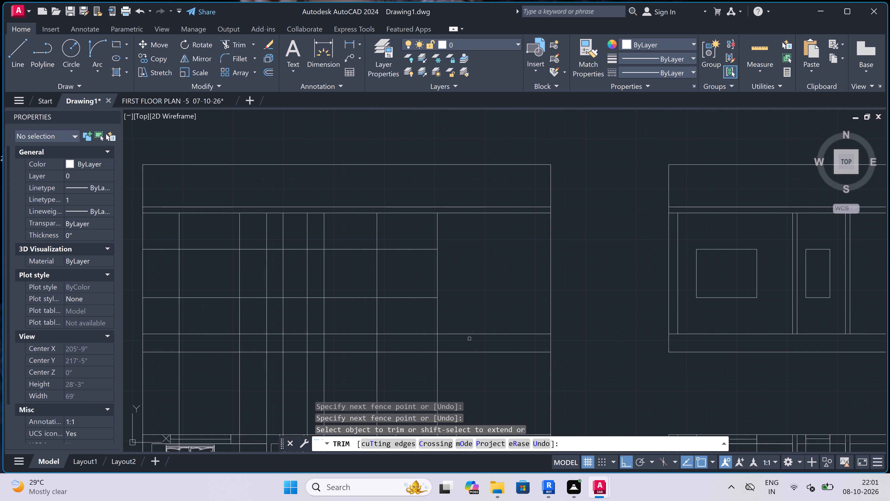
{"action": "scroll", "coordinate": [469, 276], "scroll_direction": "down", "scroll_amount": 5}
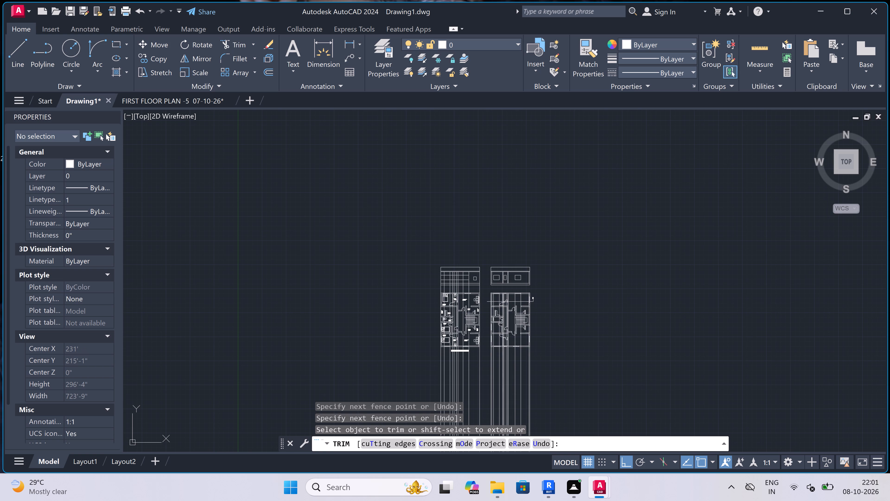
{"action": "scroll", "coordinate": [474, 273], "scroll_direction": "up", "scroll_amount": 4}
{"action": "left_click", "coordinate": [469, 273]}
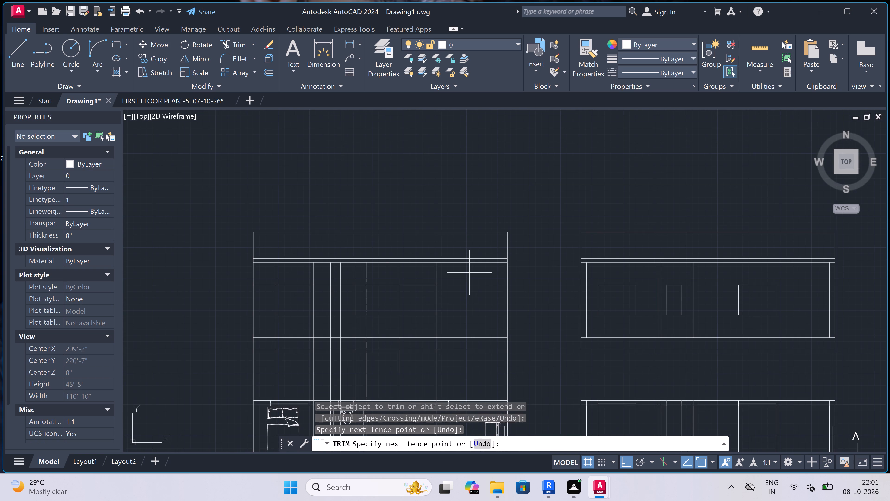
{"action": "left_click", "coordinate": [381, 273]}
{"action": "left_click", "coordinate": [381, 273]}
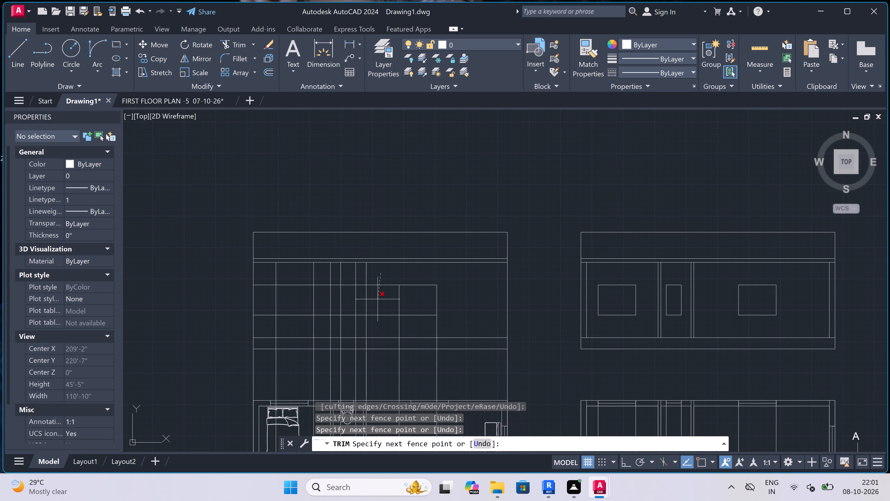
{"action": "left_click", "coordinate": [375, 328]}
{"action": "left_click", "coordinate": [375, 328]}
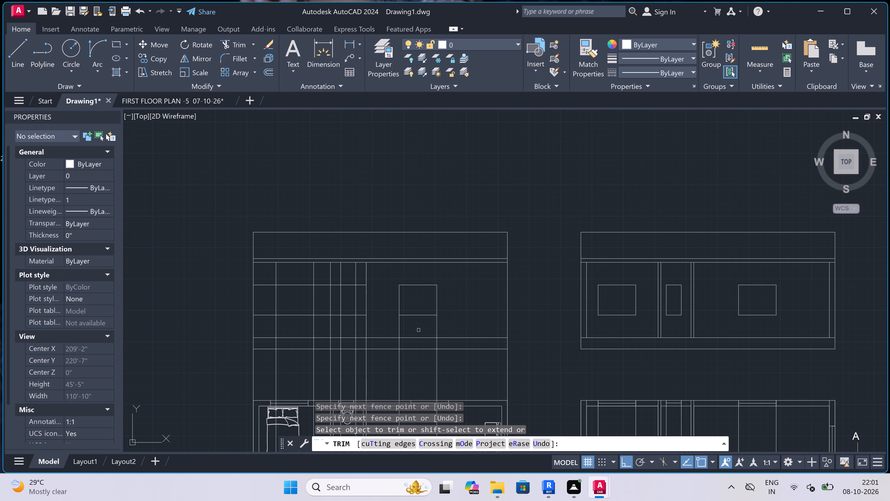
{"action": "left_click", "coordinate": [462, 331]}
{"action": "left_click", "coordinate": [396, 330]}
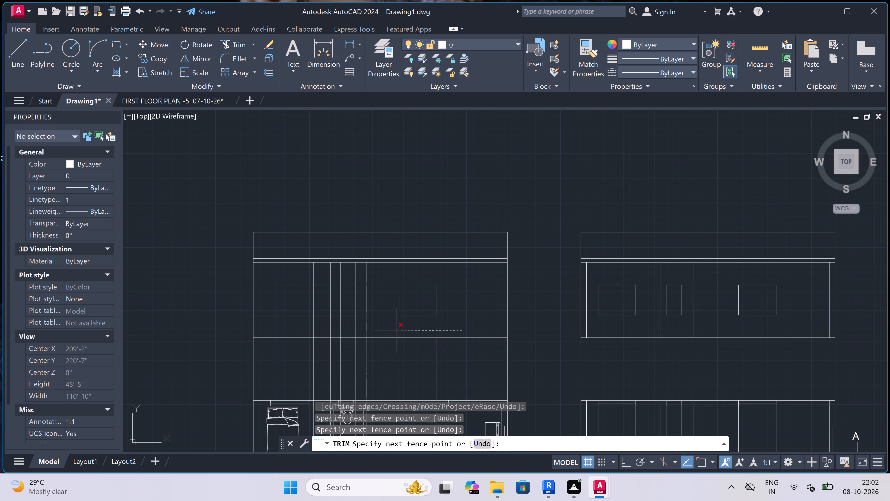
Trim all interior verticals out of the elevation's floor band below the windows.
{"action": "scroll", "coordinate": [425, 281], "scroll_direction": "down", "scroll_amount": 1}
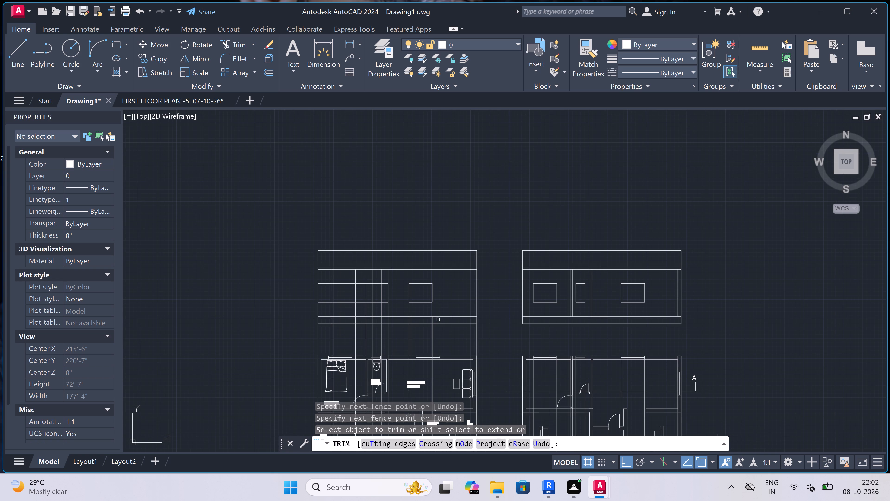
{"action": "scroll", "coordinate": [438, 319], "scroll_direction": "up", "scroll_amount": 2}
{"action": "left_click", "coordinate": [439, 320]}
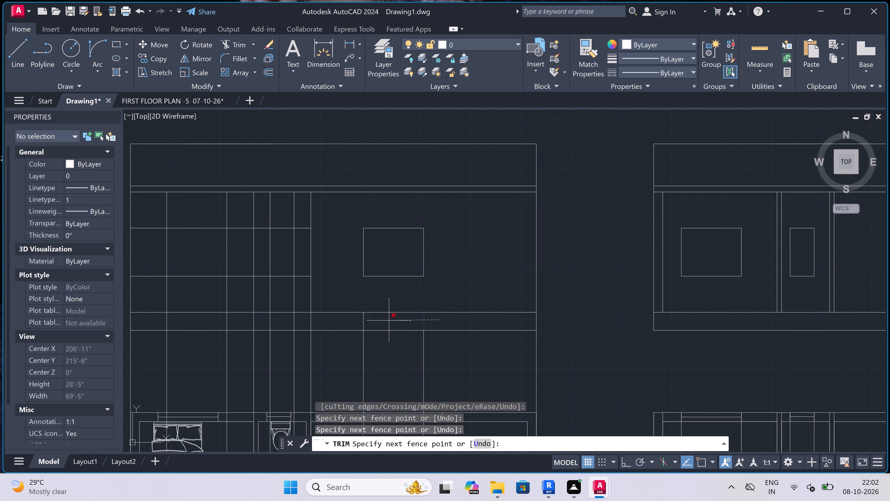
{"action": "scroll", "coordinate": [373, 321], "scroll_direction": "down", "scroll_amount": 1}
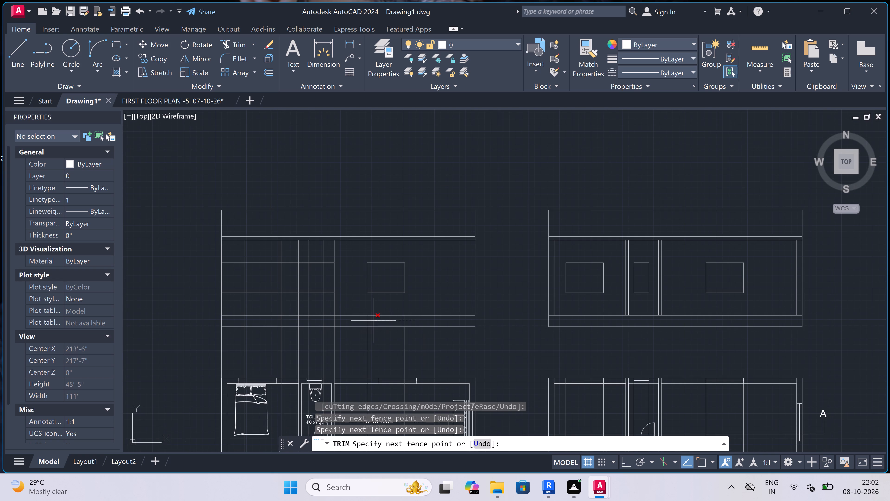
{"action": "left_click", "coordinate": [229, 322]}
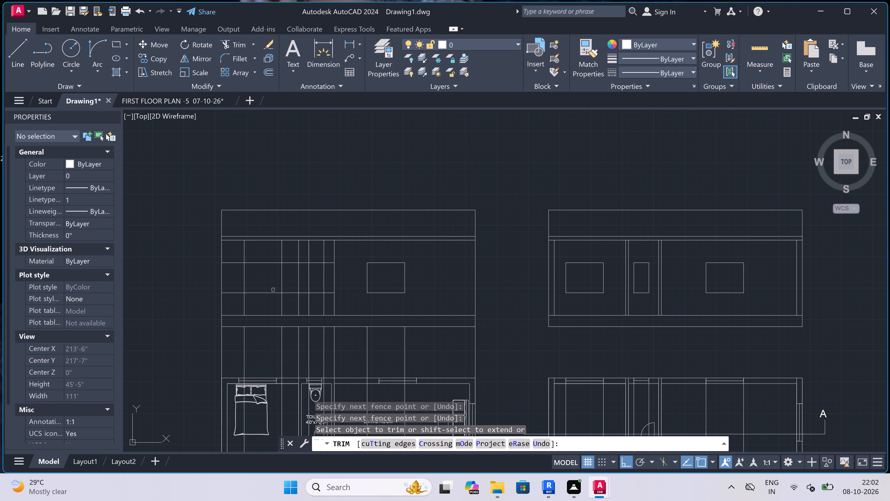
Trim the elevation's grid lines around the west window, leaving only its rectangular outline beside the middle bay.
{"action": "scroll", "coordinate": [282, 280], "scroll_direction": "down", "scroll_amount": 3}
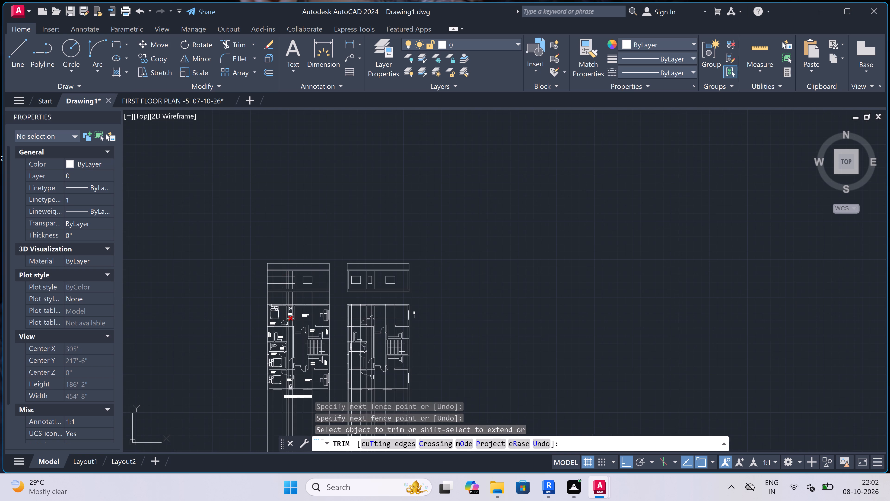
{"action": "scroll", "coordinate": [270, 270], "scroll_direction": "up", "scroll_amount": 3}
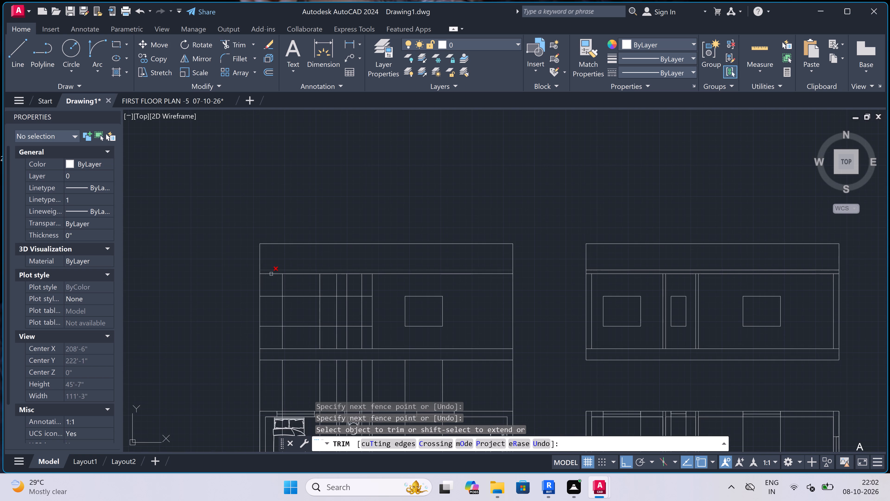
{"action": "left_click", "coordinate": [275, 288]}
{"action": "left_click", "coordinate": [277, 332]}
{"action": "left_click", "coordinate": [278, 285]}
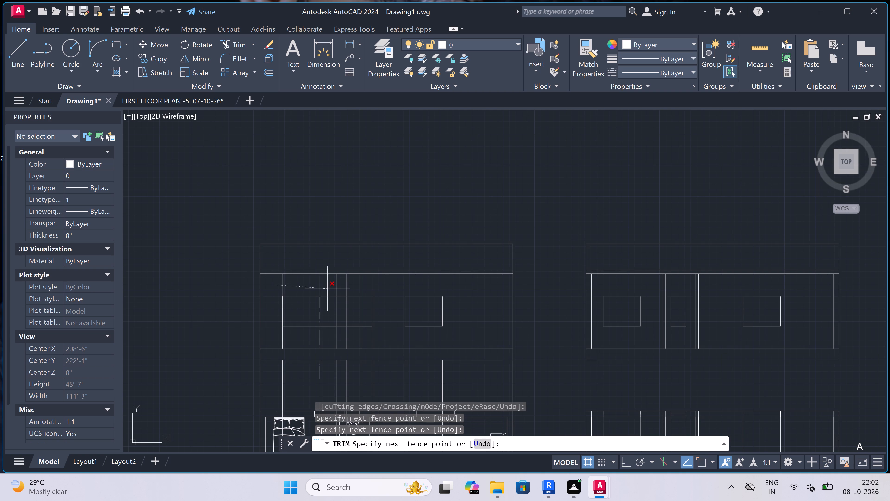
{"action": "double_click", "coordinate": [327, 289]}
{"action": "left_click", "coordinate": [327, 289]}
{"action": "triple_click", "coordinate": [329, 343]}
{"action": "left_click", "coordinate": [276, 335]}
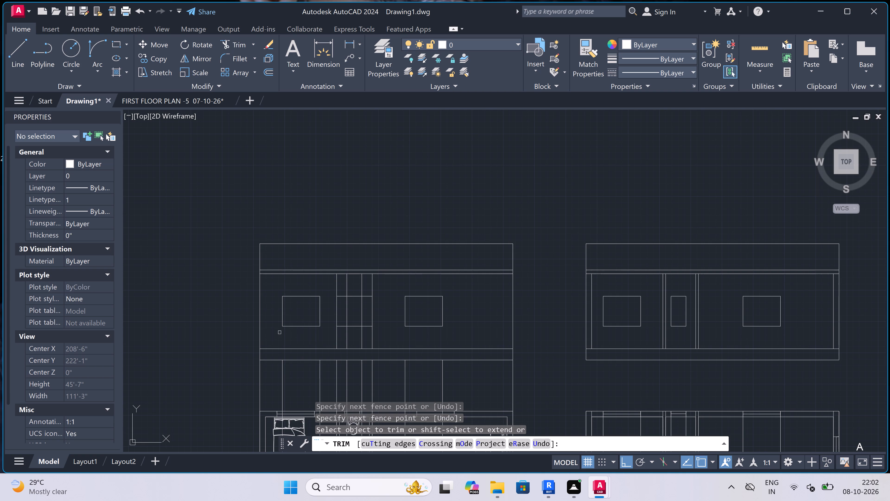
Trim the grid lines in the elevation's middle bay, leaving only the narrow window's rectangular outline between the two bay verticals.
{"action": "scroll", "coordinate": [333, 295], "scroll_direction": "up", "scroll_amount": 2}
{"action": "left_click", "coordinate": [355, 263]}
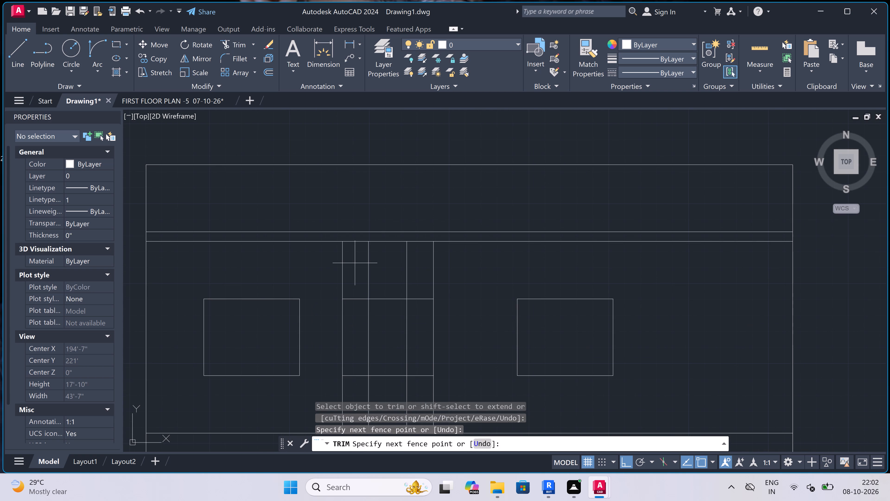
{"action": "left_click", "coordinate": [356, 380]}
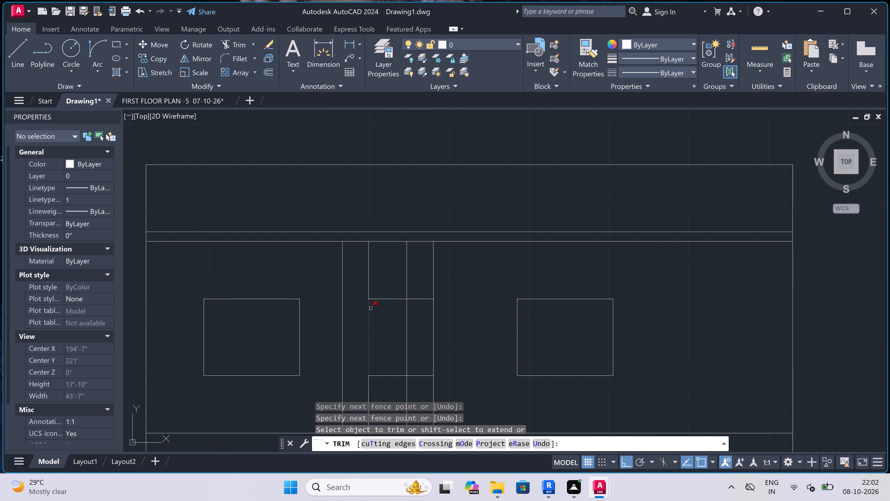
{"action": "left_click", "coordinate": [363, 282]}
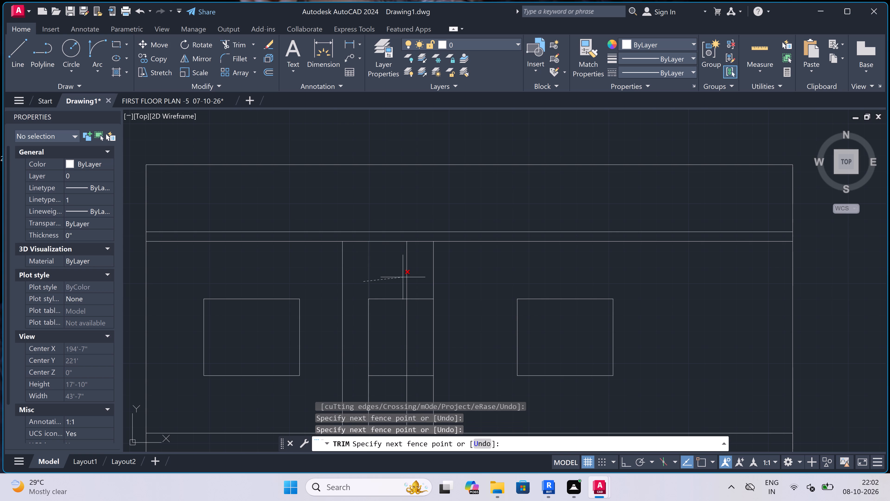
{"action": "left_click", "coordinate": [413, 283]}
{"action": "left_click", "coordinate": [414, 283]}
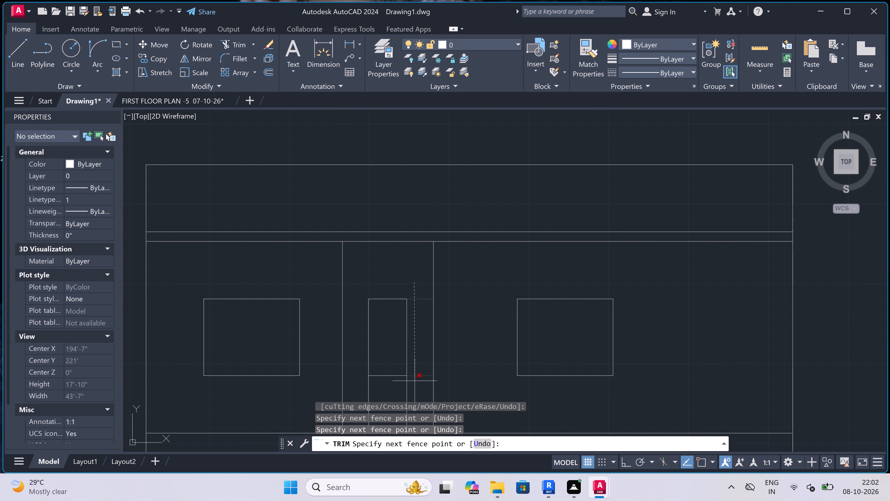
{"action": "left_click", "coordinate": [415, 381]}
{"action": "scroll", "coordinate": [432, 292], "scroll_direction": "down", "scroll_amount": 3}
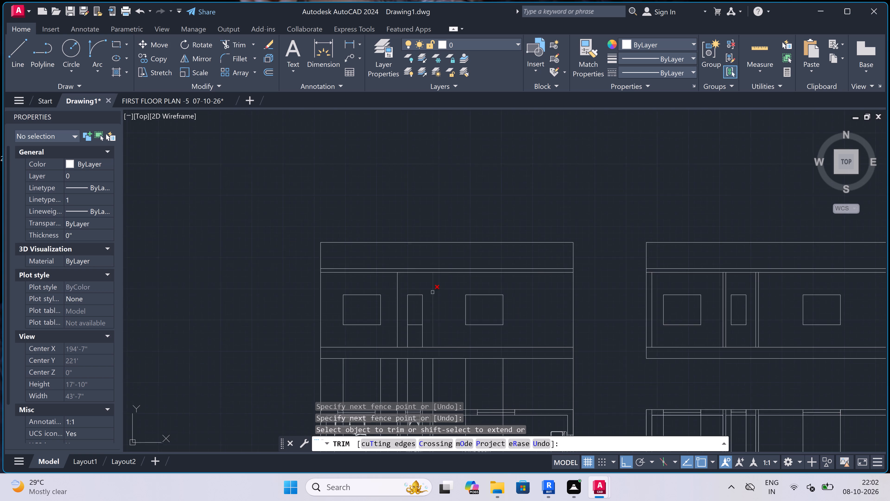
{"action": "scroll", "coordinate": [427, 321], "scroll_direction": "up", "scroll_amount": 3}
{"action": "left_click", "coordinate": [429, 316]}
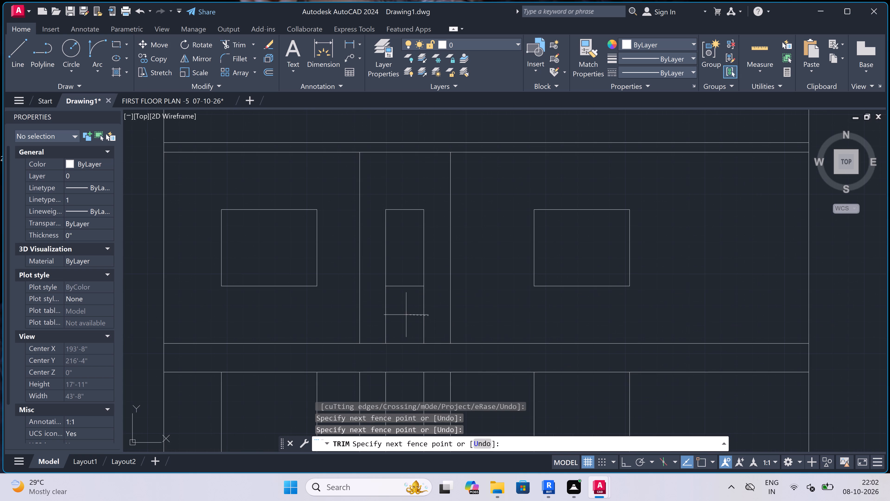
{"action": "left_click", "coordinate": [382, 315]}
Trim away the projection lines between the elevation's base line and the furnished ground floor plan.
{"action": "scroll", "coordinate": [393, 274], "scroll_direction": "down", "scroll_amount": 5}
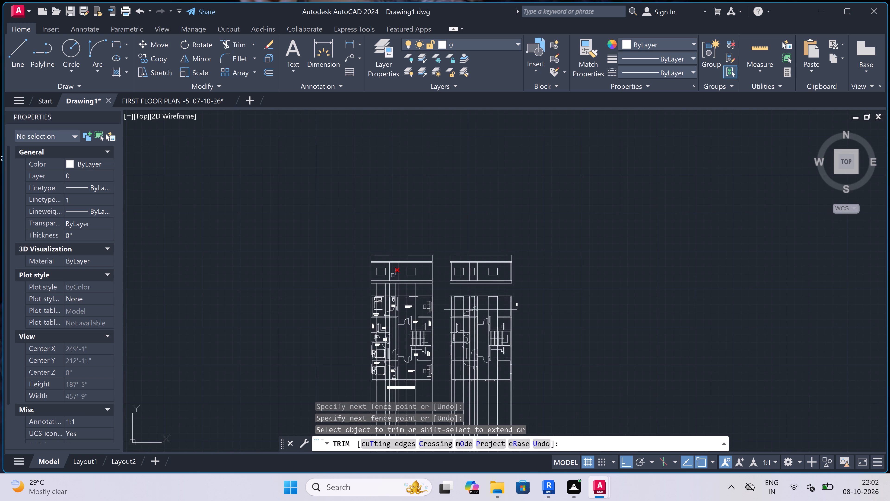
{"action": "scroll", "coordinate": [401, 289], "scroll_direction": "up", "scroll_amount": 4}
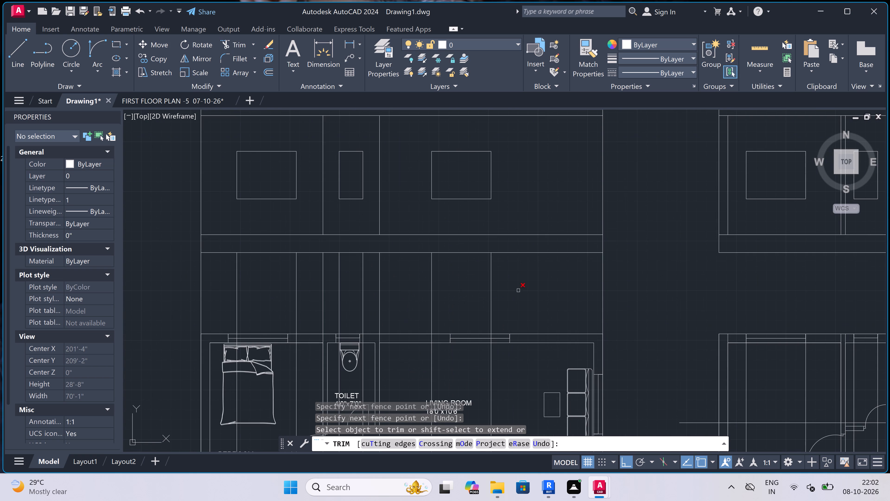
{"action": "left_click", "coordinate": [616, 266]}
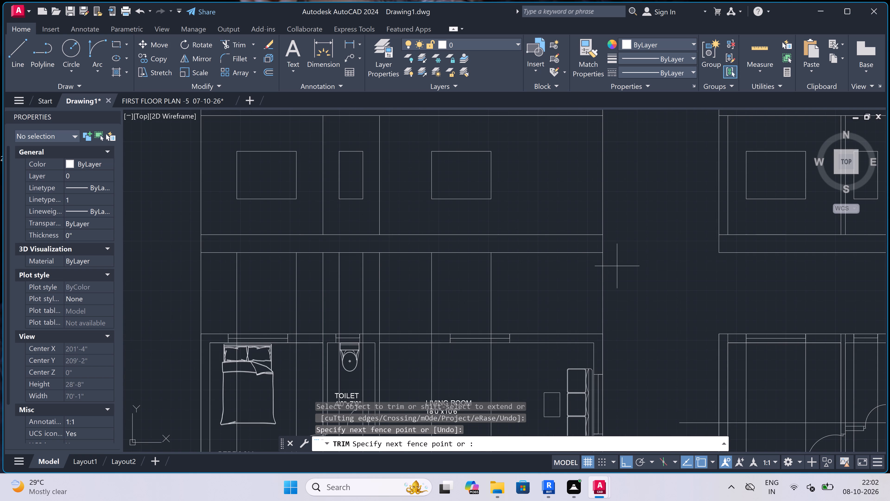
{"action": "left_click", "coordinate": [203, 268]}
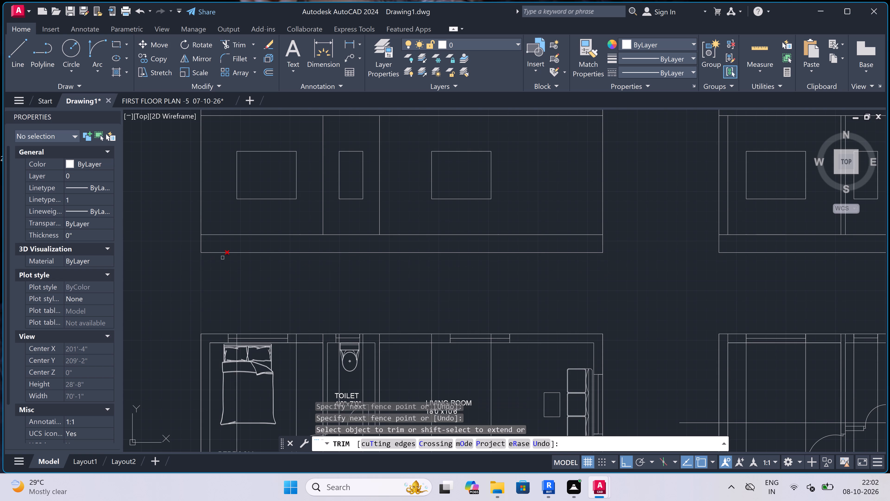
{"action": "left_click", "coordinate": [175, 276]}
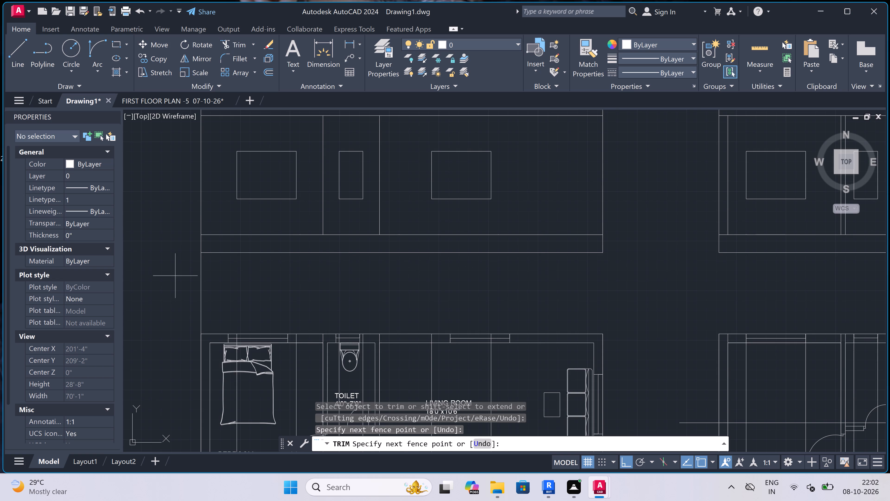
{"action": "left_click", "coordinate": [340, 279]}
{"action": "scroll", "coordinate": [356, 255], "scroll_direction": "down", "scroll_amount": 5}
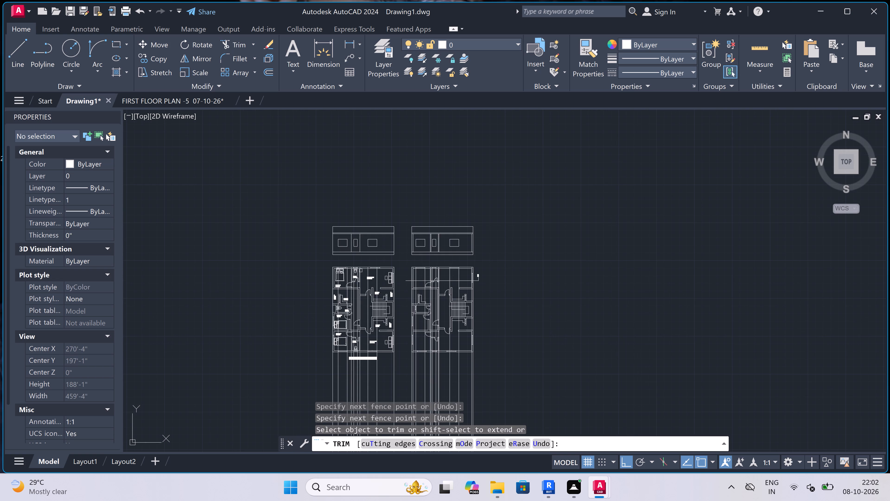
{"action": "key", "text": "Escape"}
Erase all the leftover projection rays running down through and below both floor plans.
{"action": "scroll", "coordinate": [376, 238], "scroll_direction": "down", "scroll_amount": 5}
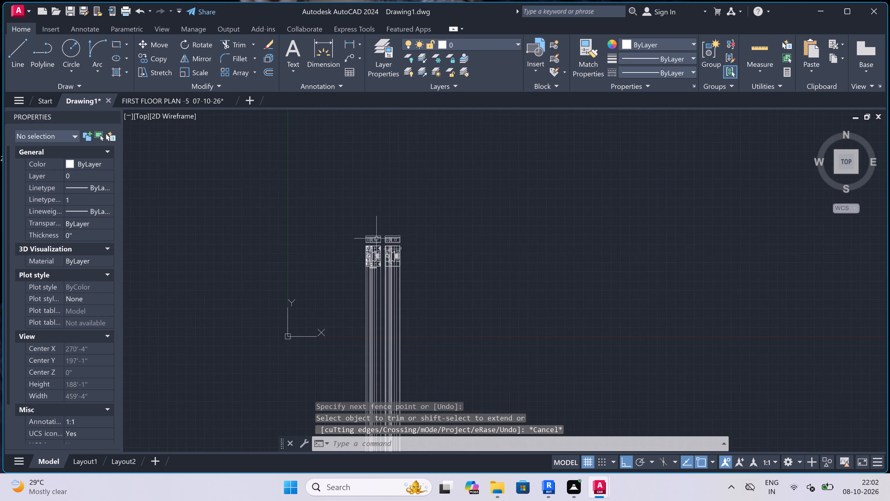
{"action": "scroll", "coordinate": [374, 260], "scroll_direction": "up", "scroll_amount": 4}
{"action": "left_click", "coordinate": [494, 224]}
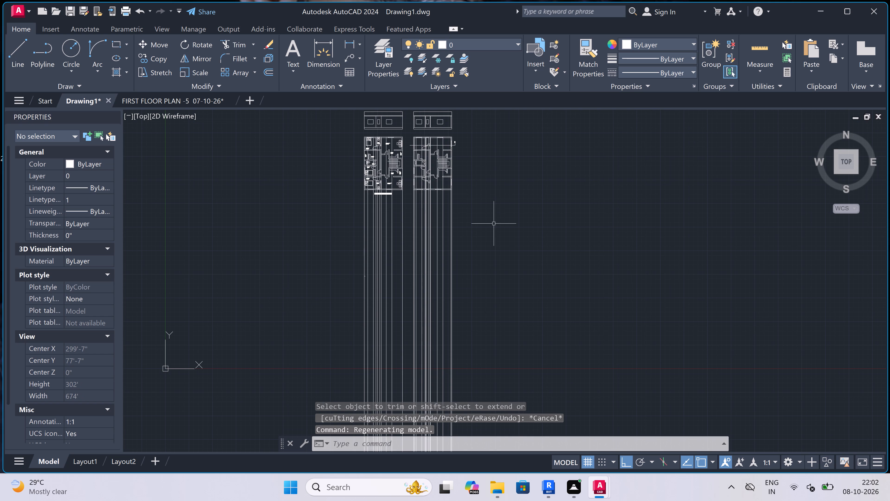
{"action": "left_click", "coordinate": [320, 263]}
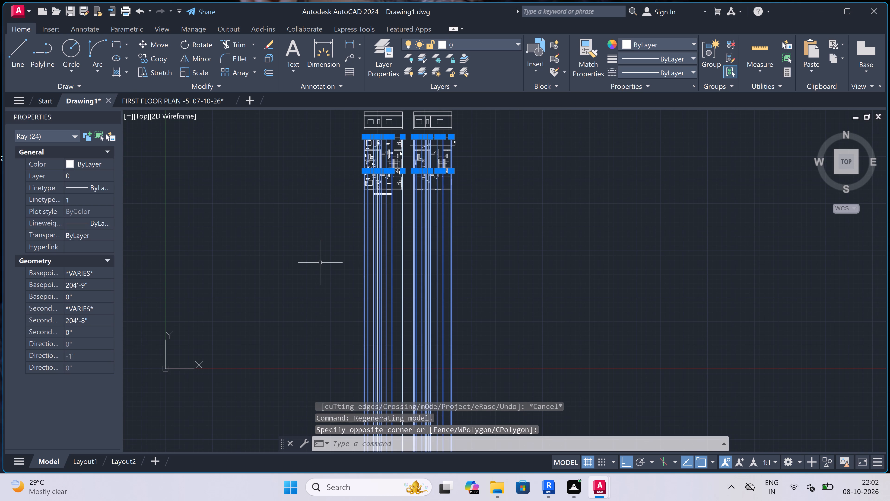
{"action": "key", "text": "Delete"}
Copy the elevation and section storeys above the floor band upward twice, stacking each copy on the slab below for three storeys.
{"action": "scroll", "coordinate": [320, 262], "scroll_direction": "down", "scroll_amount": 3}
{"action": "scroll", "coordinate": [336, 227], "scroll_direction": "up", "scroll_amount": 2}
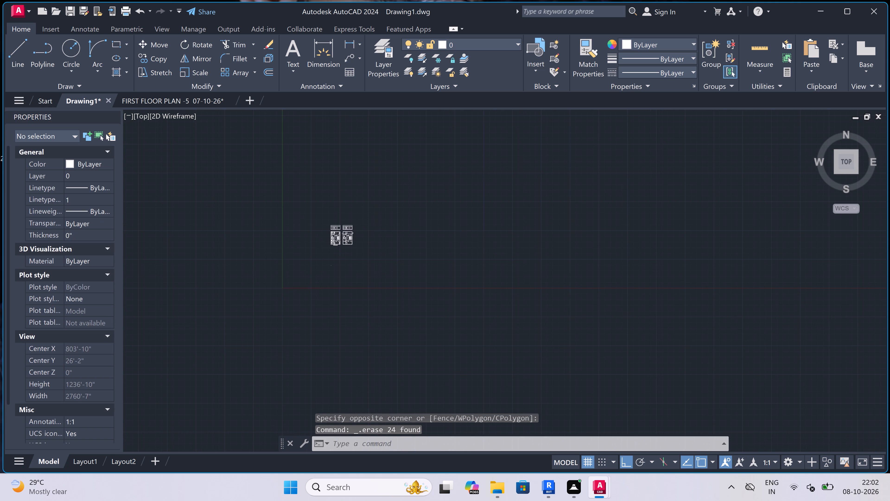
{"action": "scroll", "coordinate": [336, 227], "scroll_direction": "up", "scroll_amount": 3}
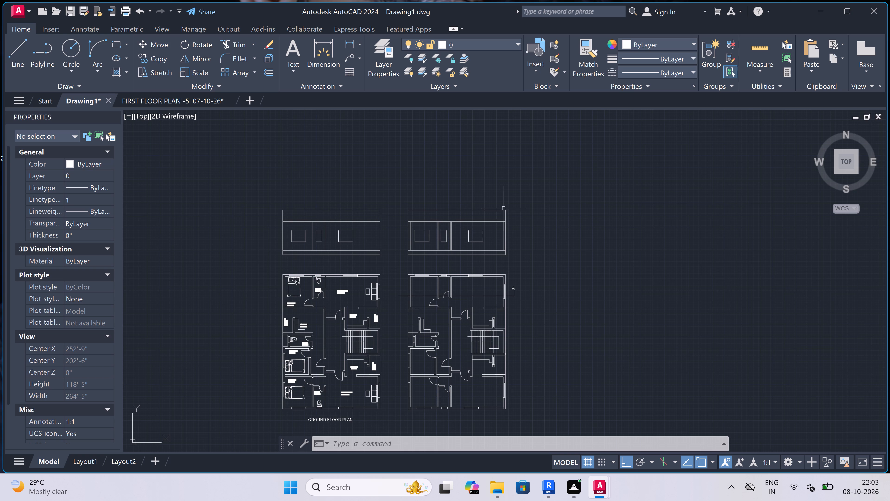
{"action": "left_click", "coordinate": [523, 195]}
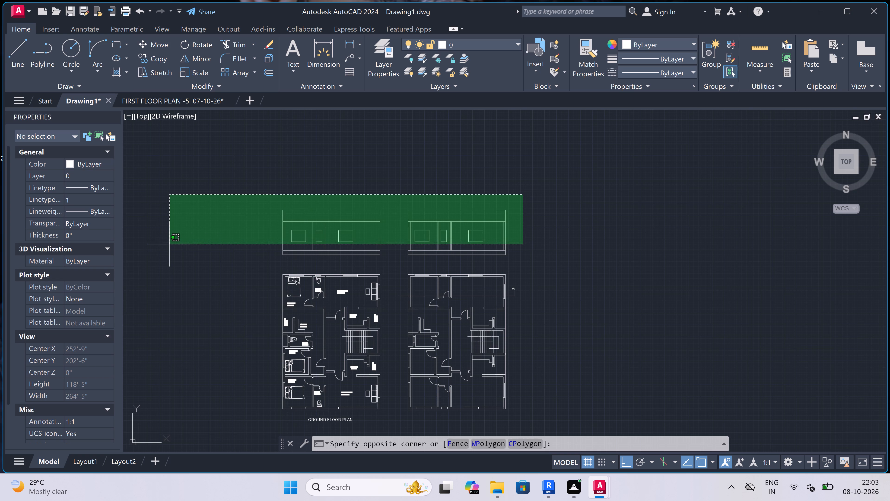
{"action": "left_click", "coordinate": [169, 244]}
{"action": "left_click", "coordinate": [150, 54]}
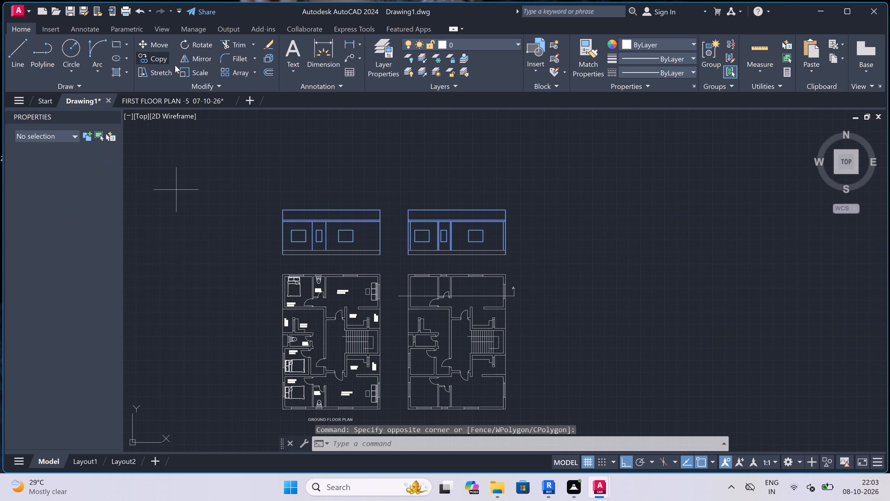
{"action": "left_click", "coordinate": [283, 251]}
{"action": "scroll", "coordinate": [281, 222], "scroll_direction": "up", "scroll_amount": 3}
{"action": "left_click", "coordinate": [286, 213]}
{"action": "scroll", "coordinate": [286, 213], "scroll_direction": "down", "scroll_amount": 2}
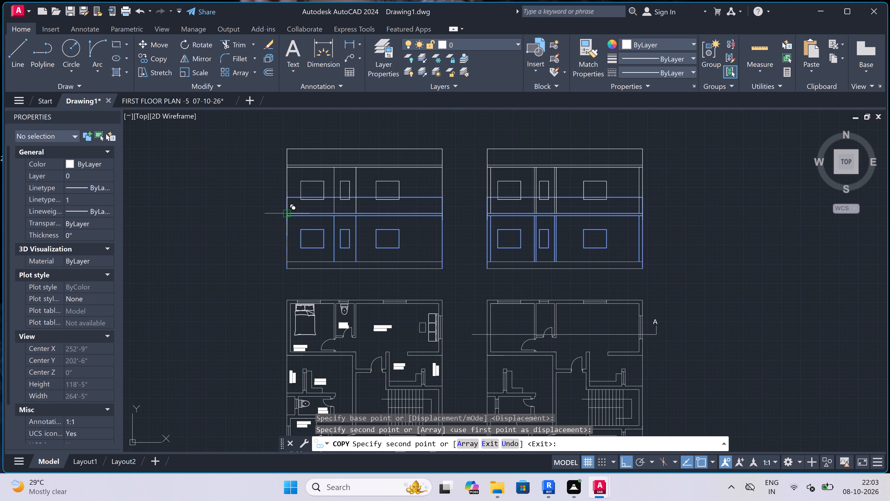
{"action": "double_click", "coordinate": [289, 164]}
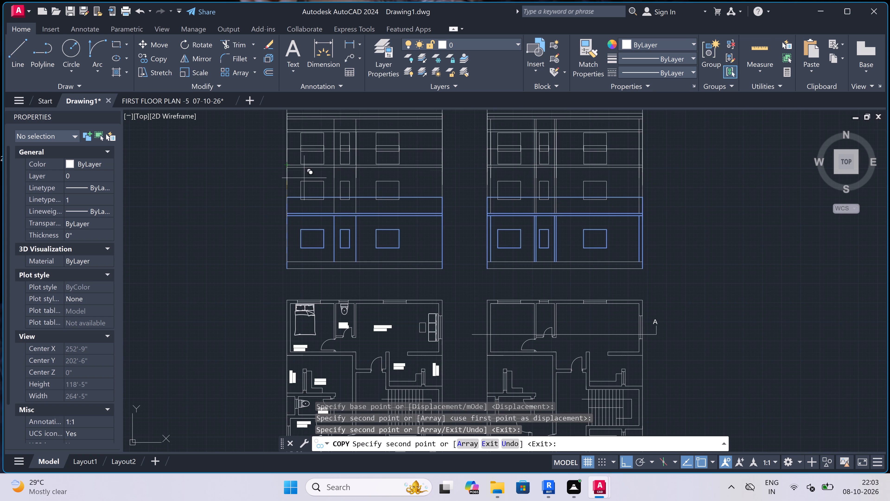
{"action": "key", "text": "Escape"}
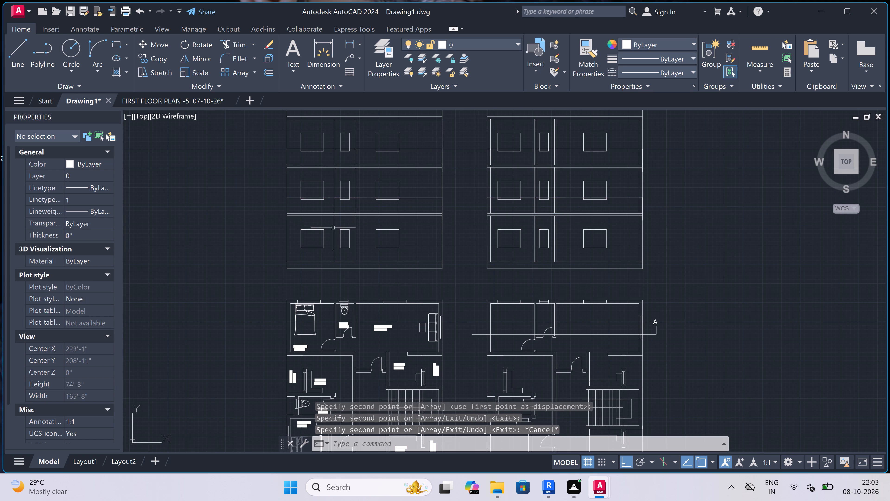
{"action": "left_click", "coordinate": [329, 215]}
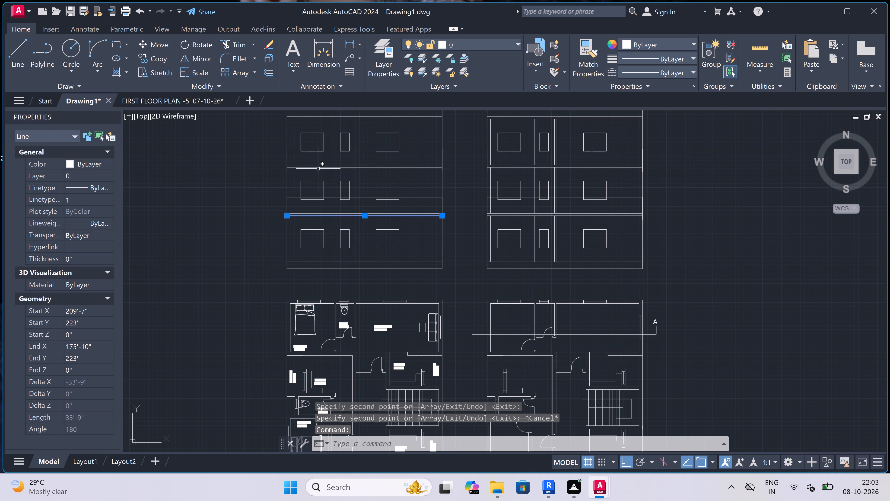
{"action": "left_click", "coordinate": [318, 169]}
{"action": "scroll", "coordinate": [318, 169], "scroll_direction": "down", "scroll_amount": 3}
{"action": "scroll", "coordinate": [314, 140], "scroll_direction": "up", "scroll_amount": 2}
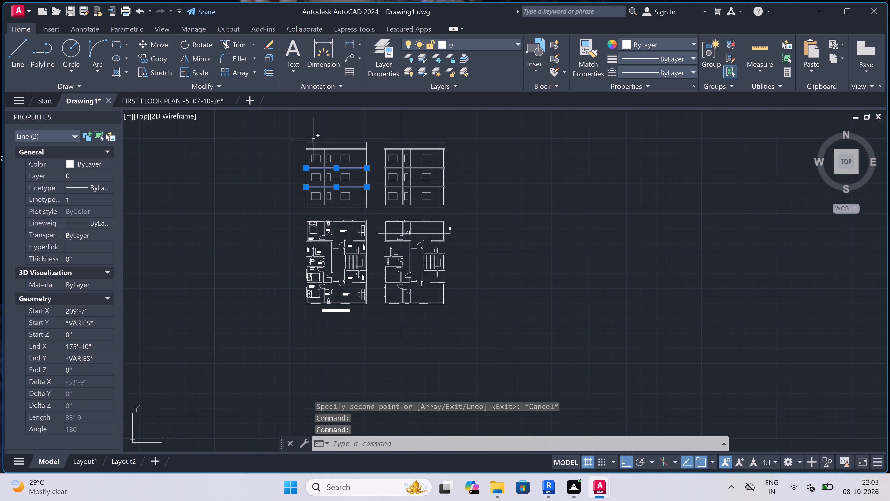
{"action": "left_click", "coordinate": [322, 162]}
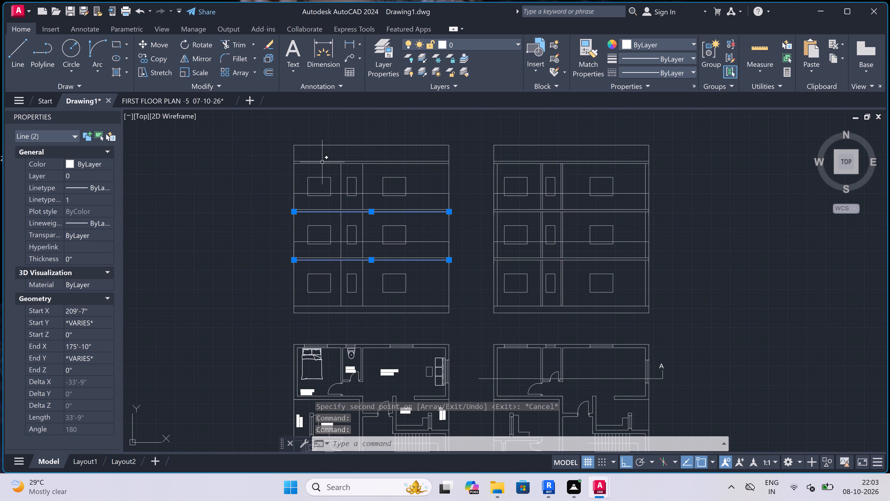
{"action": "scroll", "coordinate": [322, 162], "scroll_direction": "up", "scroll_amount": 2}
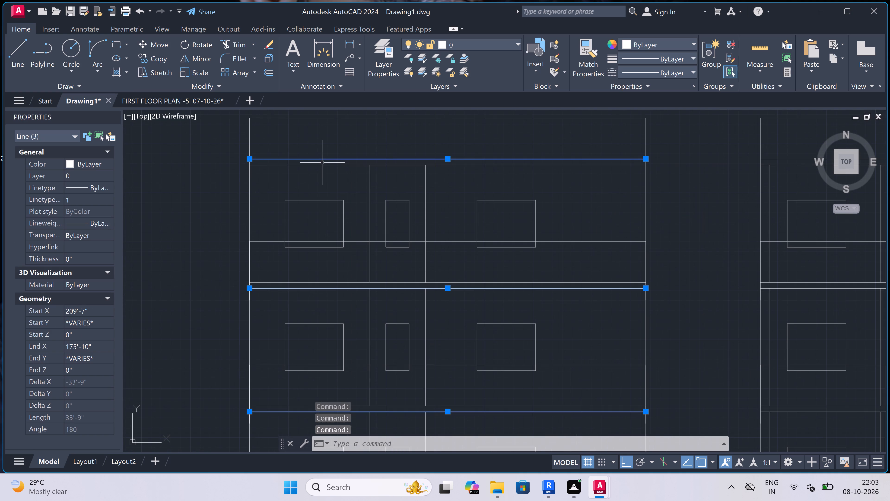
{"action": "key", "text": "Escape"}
Erase the lower line of the thin slab band at all three levels of the elevation.
{"action": "left_click", "coordinate": [322, 166]}
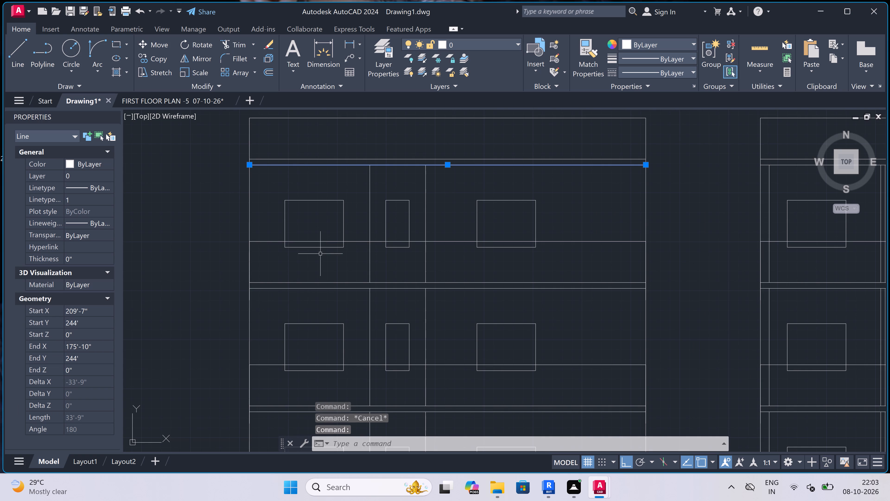
{"action": "left_click", "coordinate": [314, 289]}
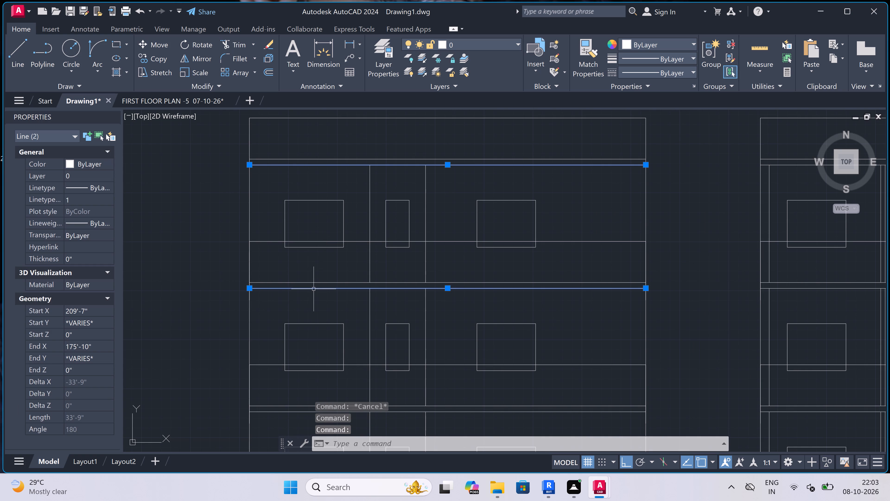
{"action": "scroll", "coordinate": [314, 289], "scroll_direction": "down", "scroll_amount": 1}
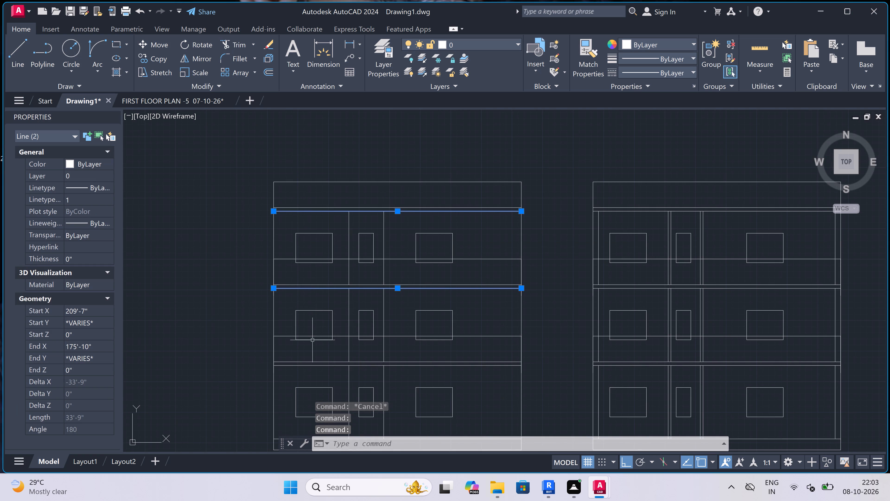
{"action": "left_click", "coordinate": [309, 365]}
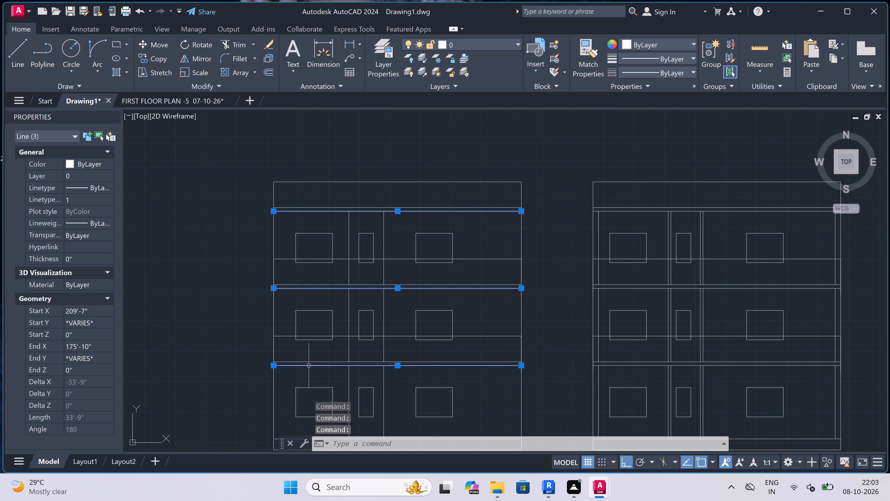
{"action": "key", "text": "Delete"}
Extend the two inner vertical lines of the elevation up to the remaining slab line on all three storeys.
{"action": "key", "text": "e"}
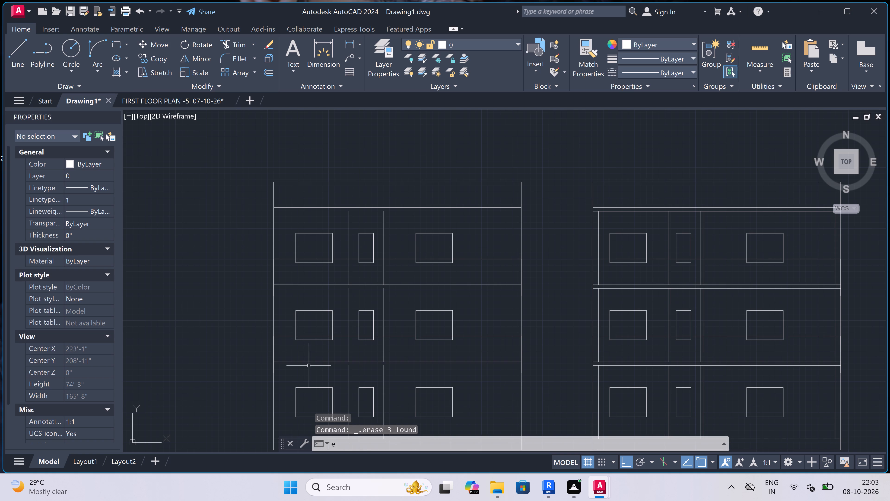
{"action": "key", "text": "x"}
{"action": "key", "text": "space"}
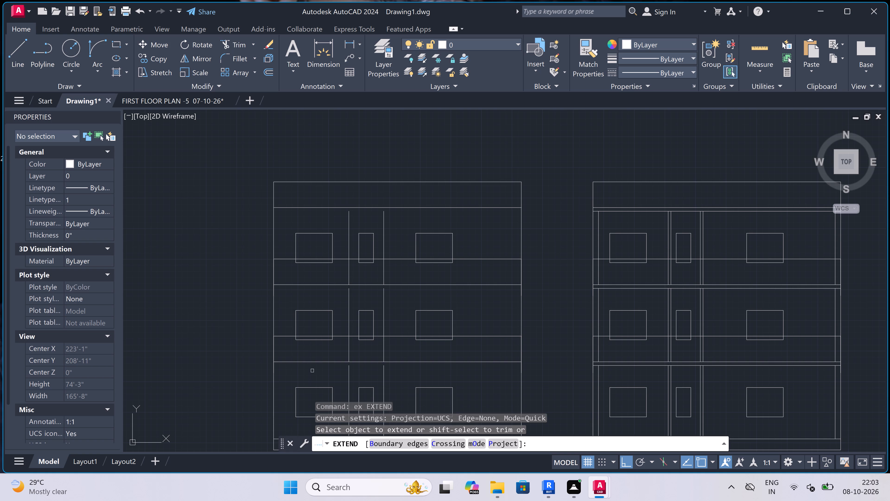
{"action": "left_click", "coordinate": [318, 373]}
{"action": "double_click", "coordinate": [401, 377]}
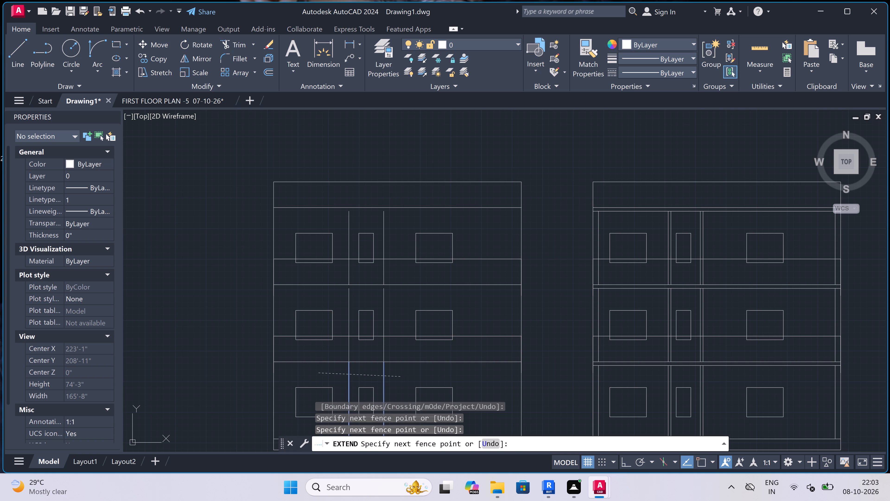
{"action": "left_click", "coordinate": [393, 295]}
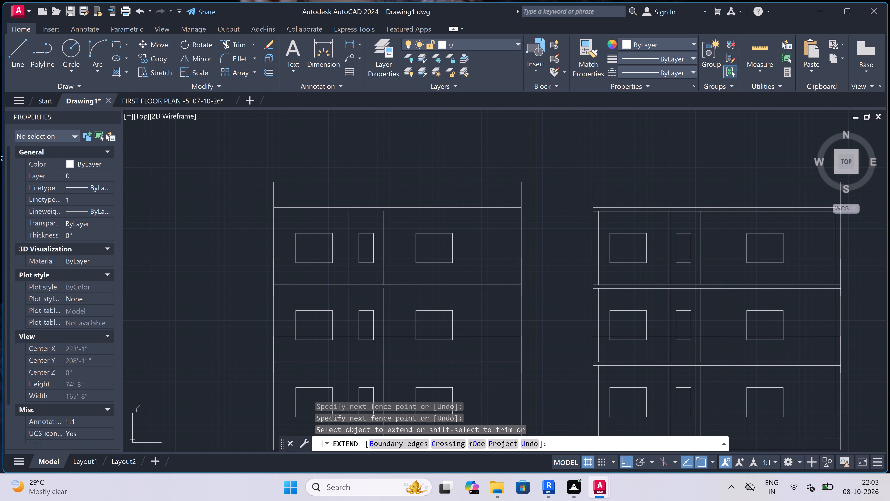
{"action": "left_click", "coordinate": [329, 292]}
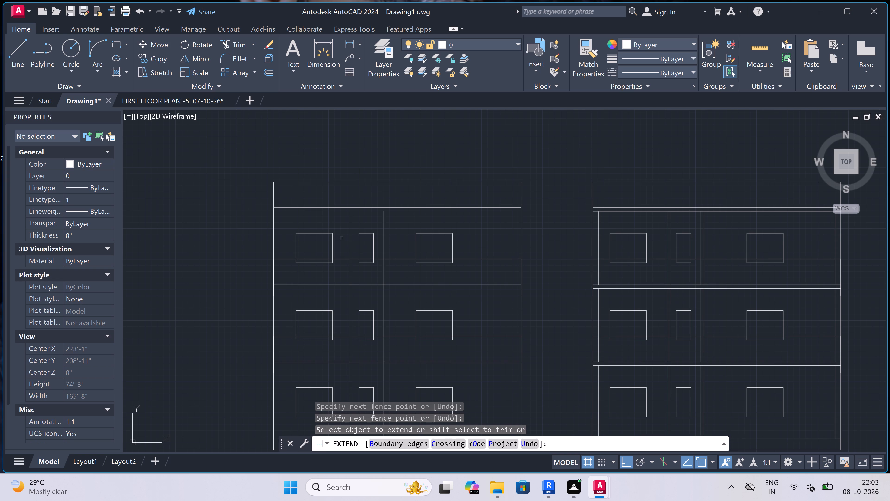
{"action": "left_click", "coordinate": [338, 224]}
{"action": "left_click", "coordinate": [387, 218]}
{"action": "key", "text": "Escape"}
Draw a line 2' outward from the elevation's bottom-right corner, continuing vertically to just above the roof.
{"action": "scroll", "coordinate": [388, 218], "scroll_direction": "down", "scroll_amount": 2}
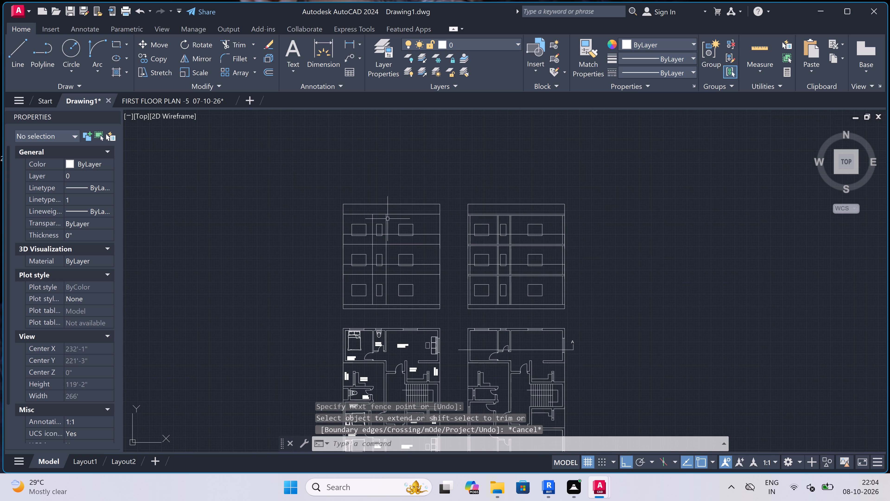
{"action": "key", "text": "l"}
{"action": "key", "text": "space"}
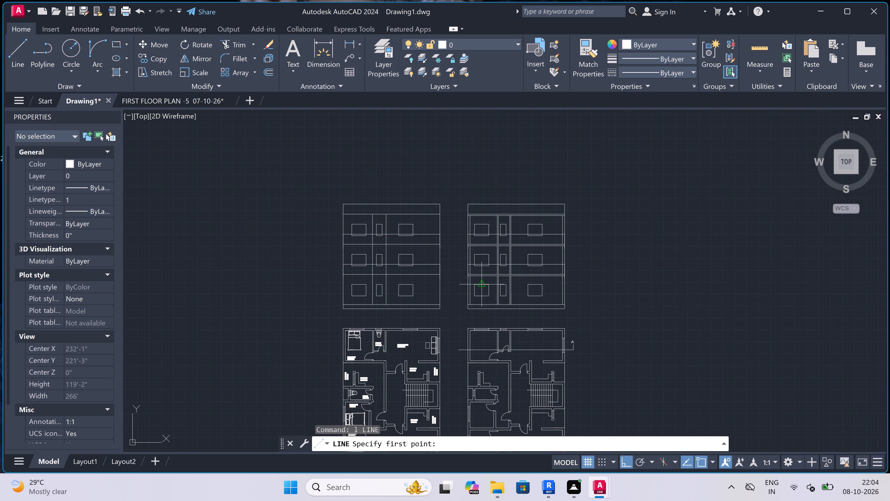
{"action": "scroll", "coordinate": [443, 283], "scroll_direction": "up", "scroll_amount": 2}
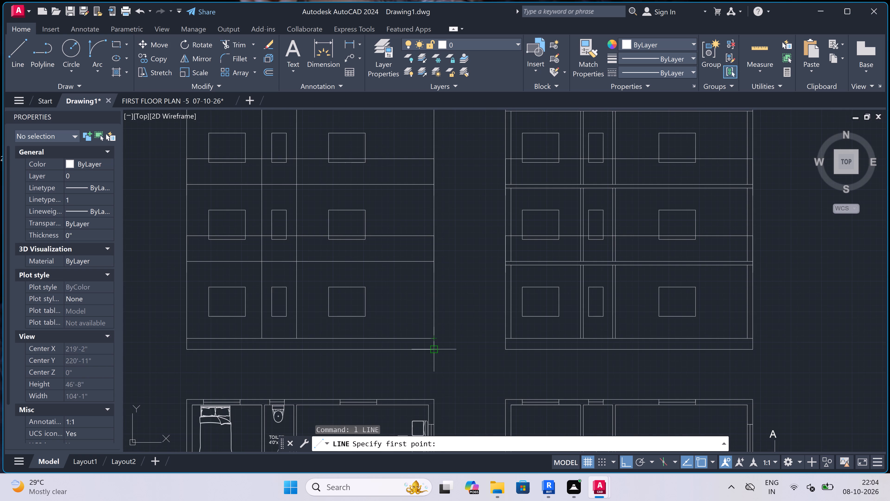
{"action": "left_click", "coordinate": [436, 348]}
{"action": "type", "text": "2'"}
{"action": "key", "text": "space"}
{"action": "scroll", "coordinate": [492, 338], "scroll_direction": "down", "scroll_amount": 2}
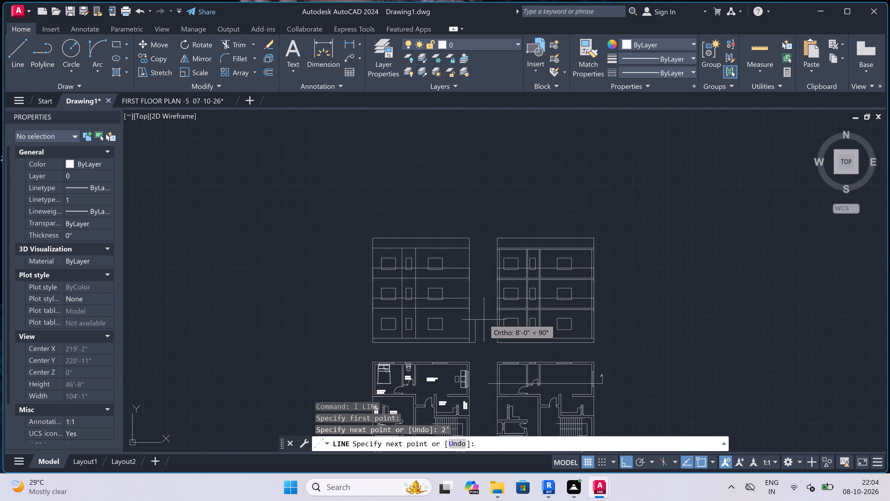
{"action": "scroll", "coordinate": [475, 221], "scroll_direction": "up", "scroll_amount": 1}
{"action": "left_click", "coordinate": [475, 221]}
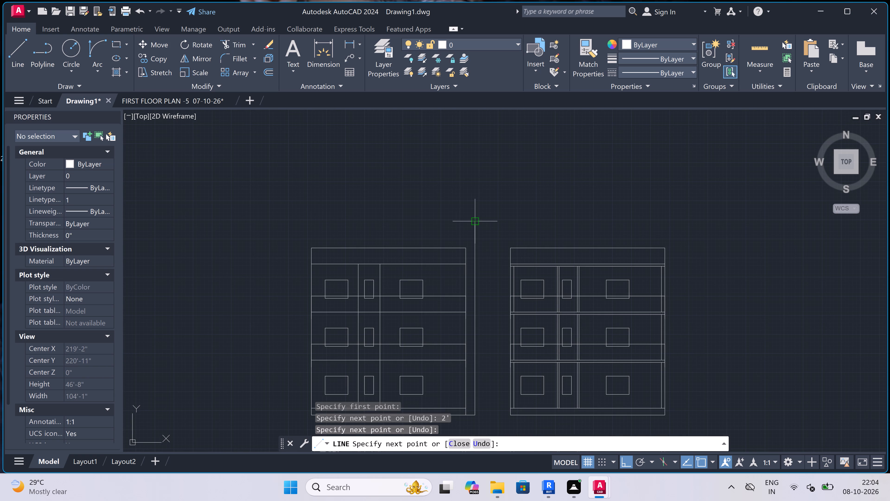
{"action": "key", "text": "Escape"}
Draw a line 2' outward from the elevation's bottom-left corner, continuing vertically about 40' to above the roof.
{"action": "scroll", "coordinate": [475, 221], "scroll_direction": "down", "scroll_amount": 2}
{"action": "key", "text": "space"}
{"action": "scroll", "coordinate": [411, 295], "scroll_direction": "up", "scroll_amount": 2}
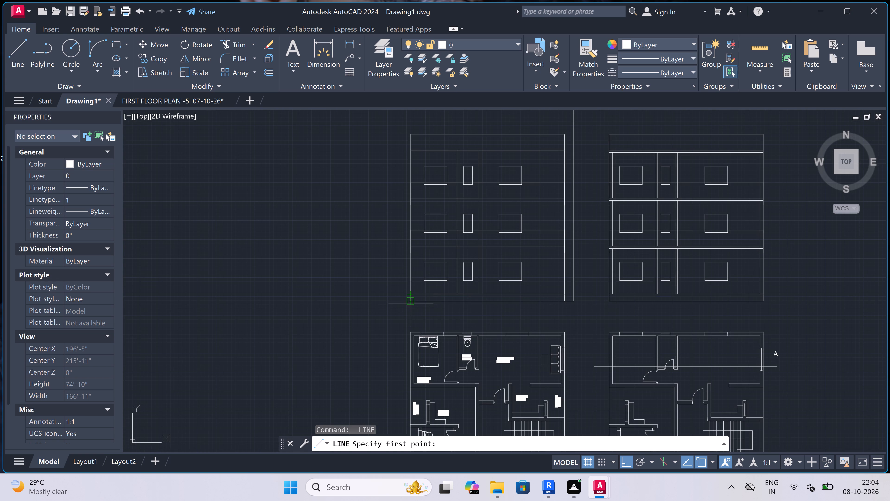
{"action": "left_click", "coordinate": [411, 304]}
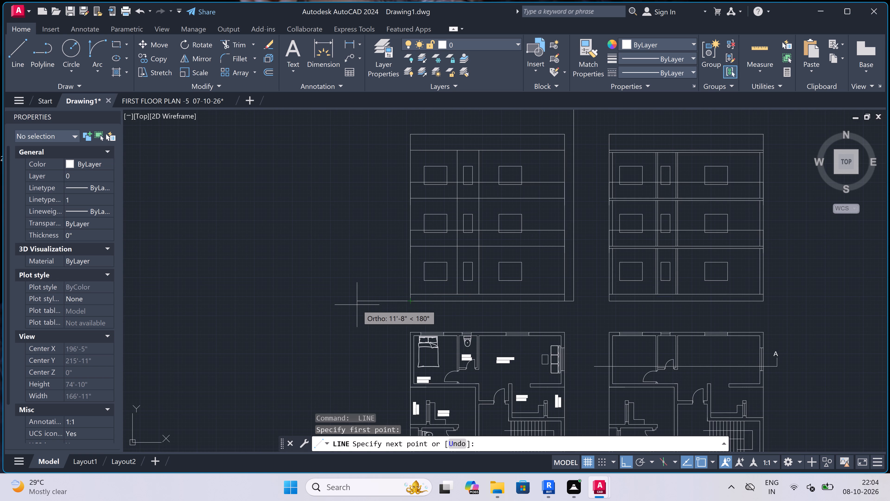
{"action": "type", "text": "2'"}
{"action": "key", "text": "space"}
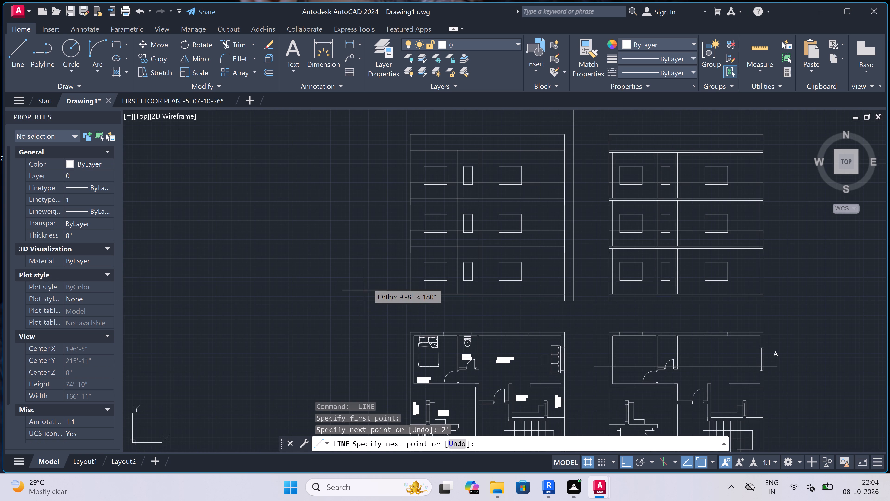
{"action": "scroll", "coordinate": [376, 244], "scroll_direction": "down", "scroll_amount": 2}
{"action": "scroll", "coordinate": [377, 205], "scroll_direction": "up", "scroll_amount": 3}
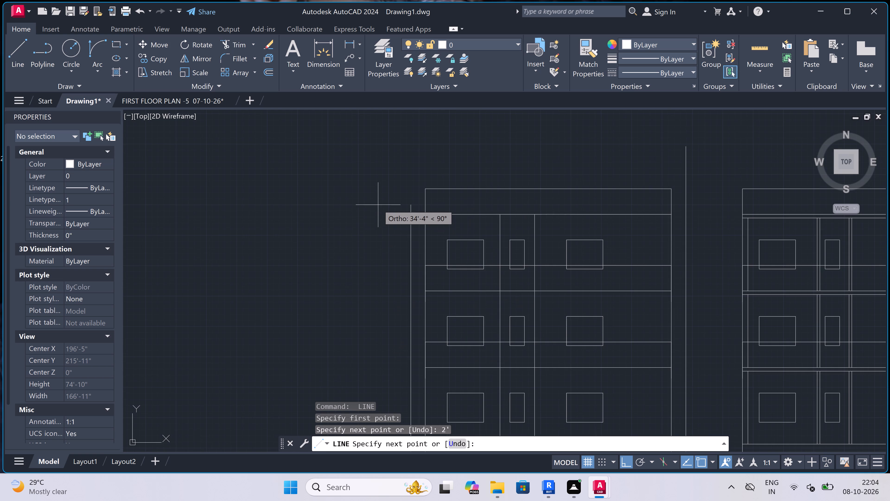
{"action": "left_click", "coordinate": [414, 163]}
{"action": "key", "text": "Escape"}
Extend the elevation's roof, slab and band lines on both sides to the outer vertical lines, leaving out the floor band.
{"action": "scroll", "coordinate": [415, 163], "scroll_direction": "down", "scroll_amount": 1}
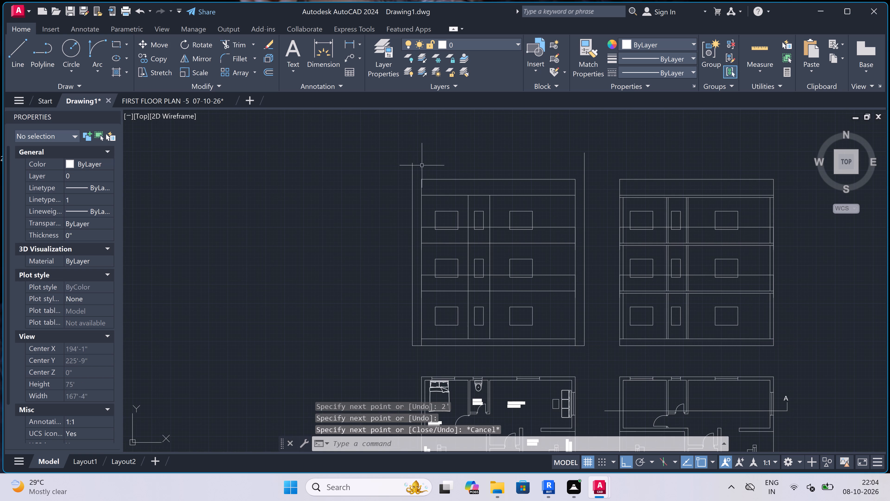
{"action": "key", "text": "e"}
{"action": "type", "text": "x"}
{"action": "key", "text": "space"}
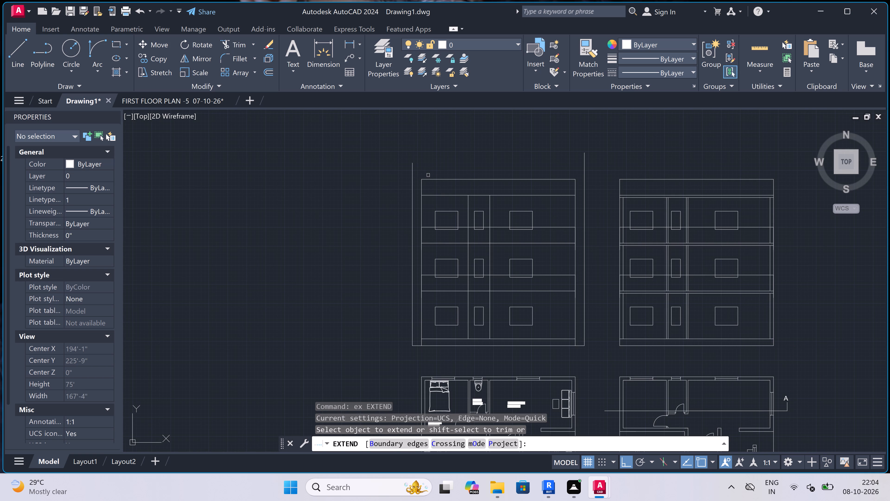
{"action": "left_click", "coordinate": [426, 170]}
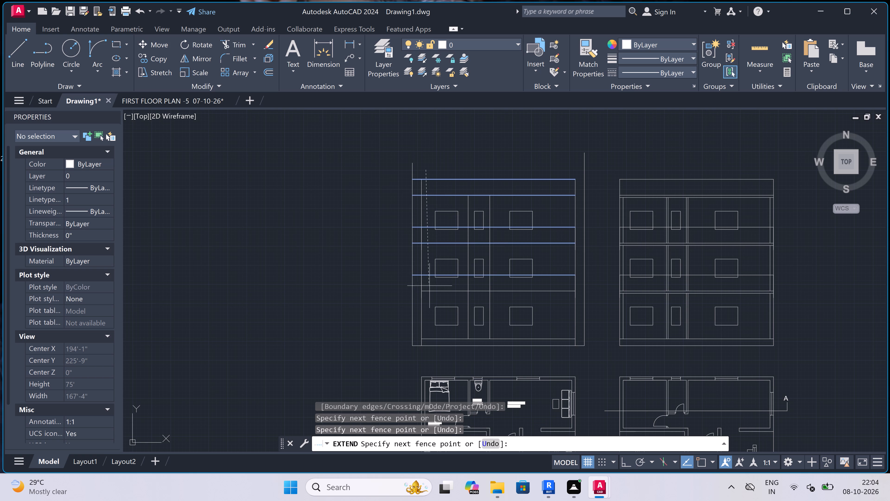
{"action": "left_click", "coordinate": [428, 308]}
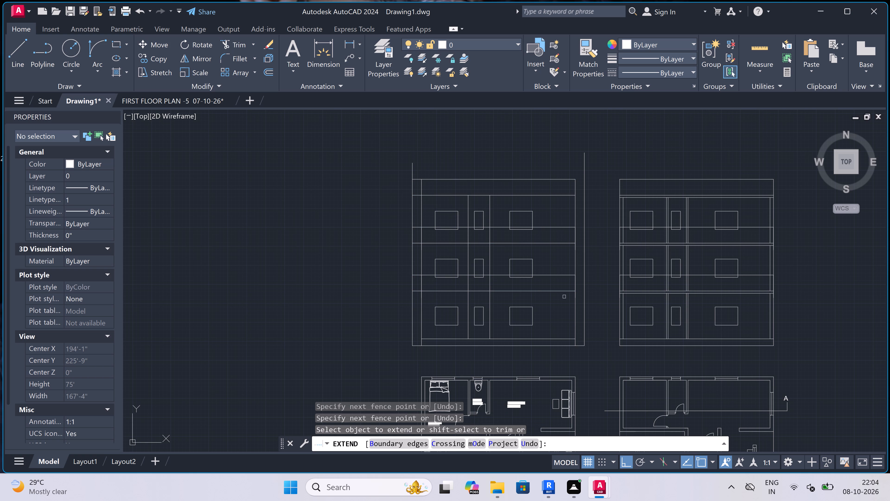
{"action": "left_click", "coordinate": [559, 298]}
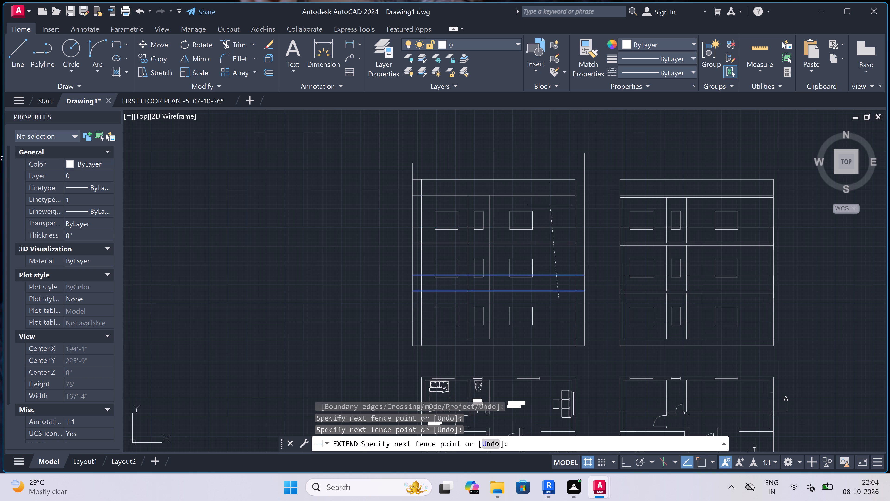
{"action": "left_click", "coordinate": [554, 165]}
{"action": "key", "text": "Escape"}
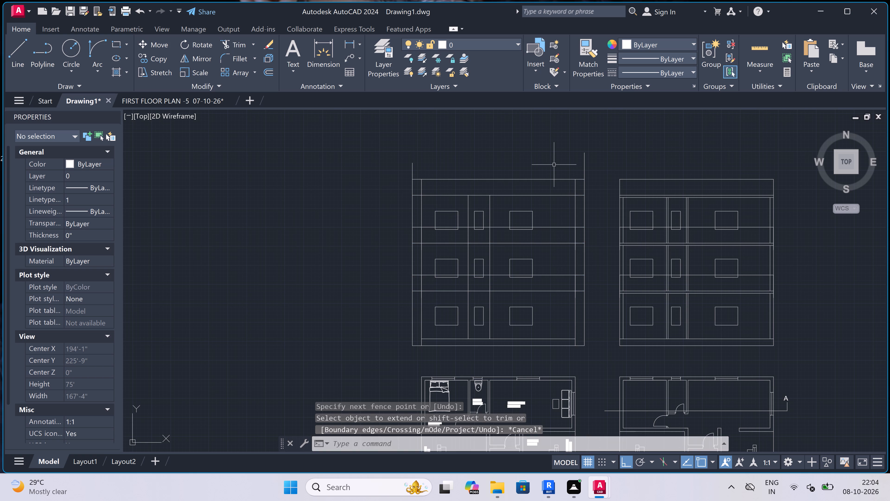
Trim both outer vertical lines where they rise above the elevation's roof line.
{"action": "type", "text": "tr"}
{"action": "key", "text": "space"}
{"action": "left_click", "coordinate": [591, 169]}
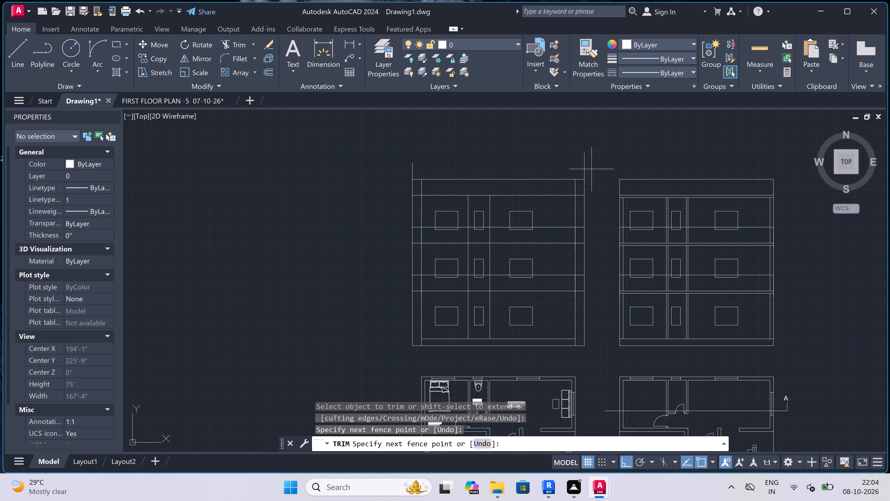
{"action": "left_click", "coordinate": [383, 172]}
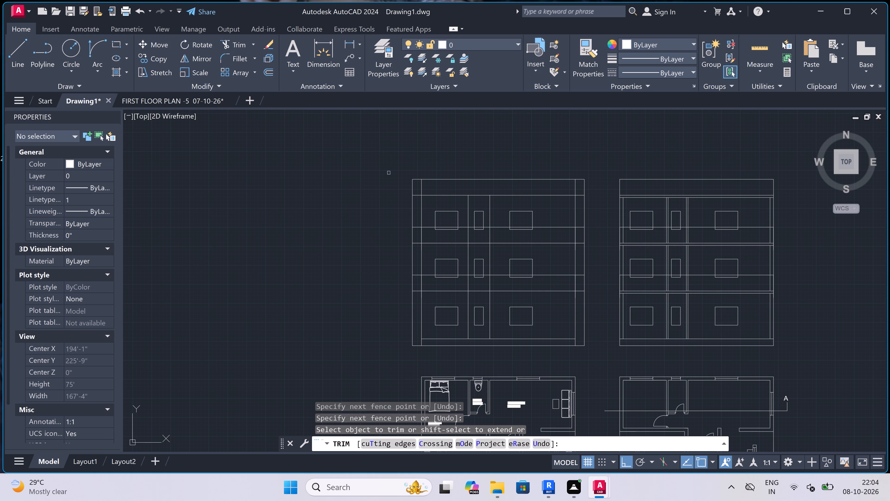
Trim the left outer vertical line between the projecting bands and remove its leftover stub at the elevation's base.
{"action": "left_click", "coordinate": [416, 209]}
{"action": "left_click", "coordinate": [397, 215]}
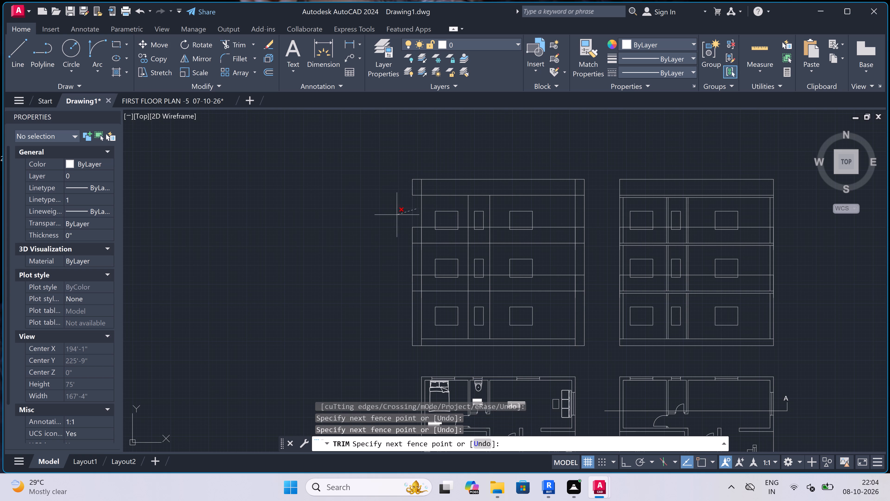
{"action": "left_click", "coordinate": [412, 259]}
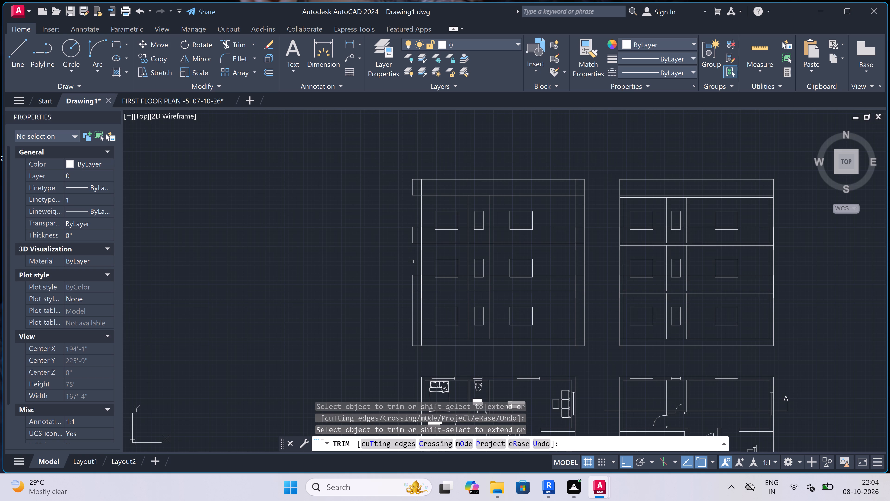
{"action": "left_click", "coordinate": [416, 307]}
{"action": "left_click", "coordinate": [395, 317]}
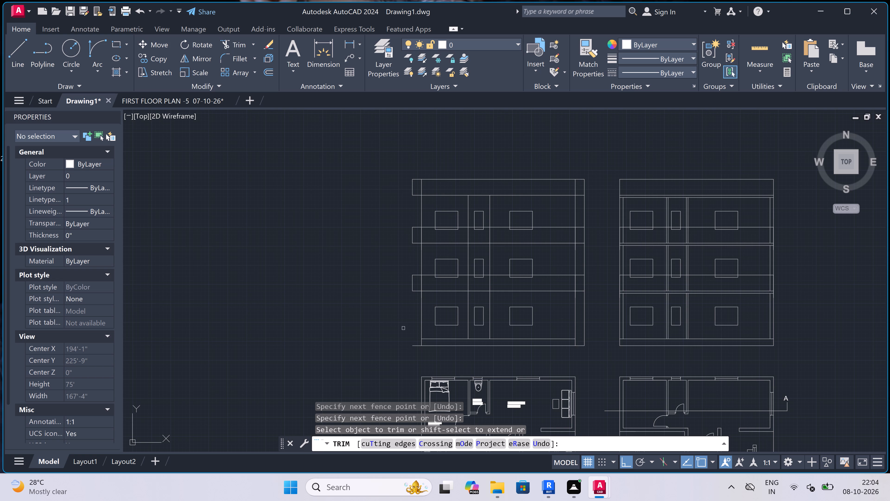
{"action": "left_click", "coordinate": [417, 354]}
{"action": "left_click", "coordinate": [420, 339]}
Trim the right outer vertical line between the projecting bands and remove its leftover stub at the elevation's base.
{"action": "scroll", "coordinate": [384, 315], "scroll_direction": "down", "scroll_amount": 4}
{"action": "scroll", "coordinate": [415, 305], "scroll_direction": "up", "scroll_amount": 2}
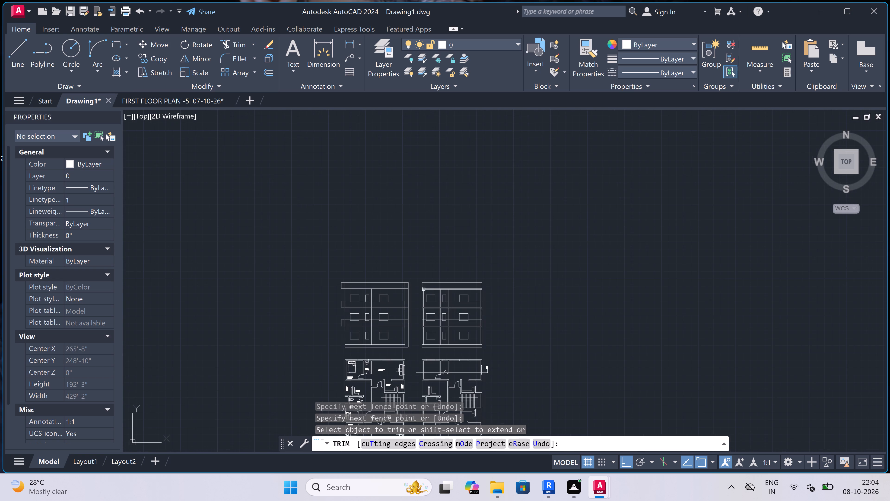
{"action": "scroll", "coordinate": [404, 293], "scroll_direction": "up", "scroll_amount": 3}
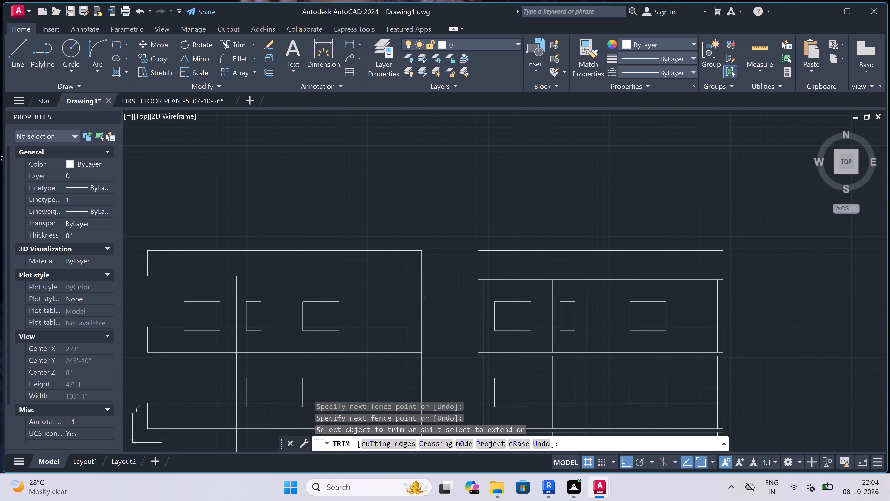
{"action": "left_click", "coordinate": [422, 293]}
{"action": "scroll", "coordinate": [422, 293], "scroll_direction": "down", "scroll_amount": 3}
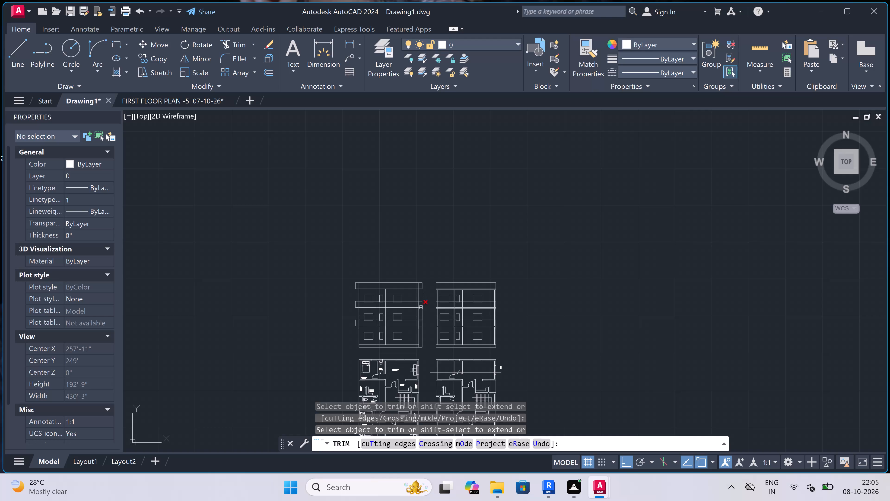
{"action": "scroll", "coordinate": [413, 321], "scroll_direction": "up", "scroll_amount": 1}
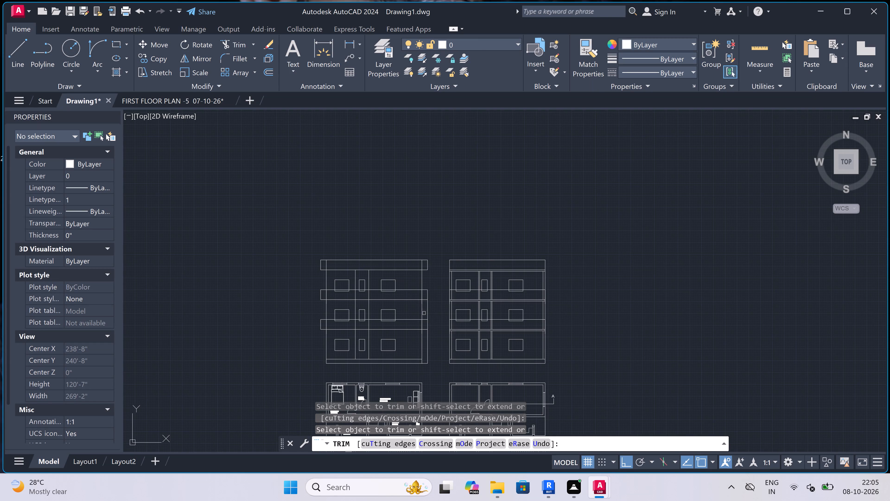
{"action": "scroll", "coordinate": [424, 313], "scroll_direction": "up", "scroll_amount": 1}
{"action": "left_click", "coordinate": [430, 308]}
{"action": "scroll", "coordinate": [430, 308], "scroll_direction": "down", "scroll_amount": 2}
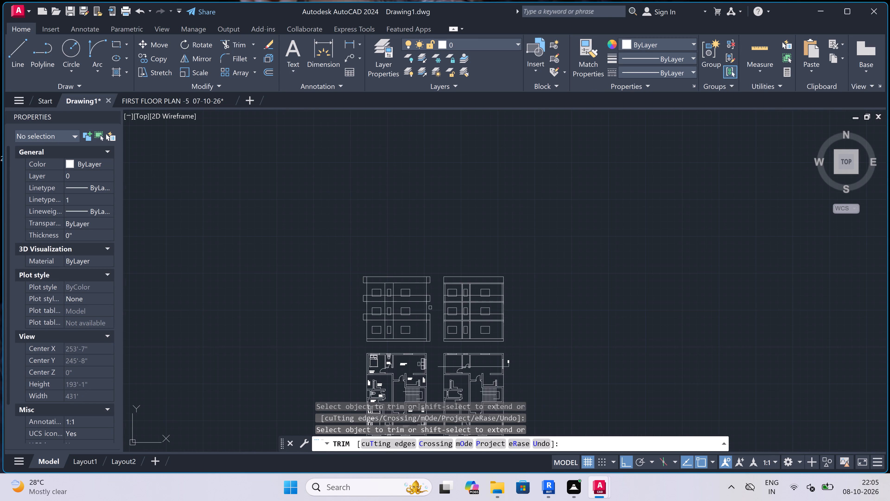
{"action": "scroll", "coordinate": [429, 333], "scroll_direction": "up", "scroll_amount": 1}
{"action": "left_click", "coordinate": [430, 333]}
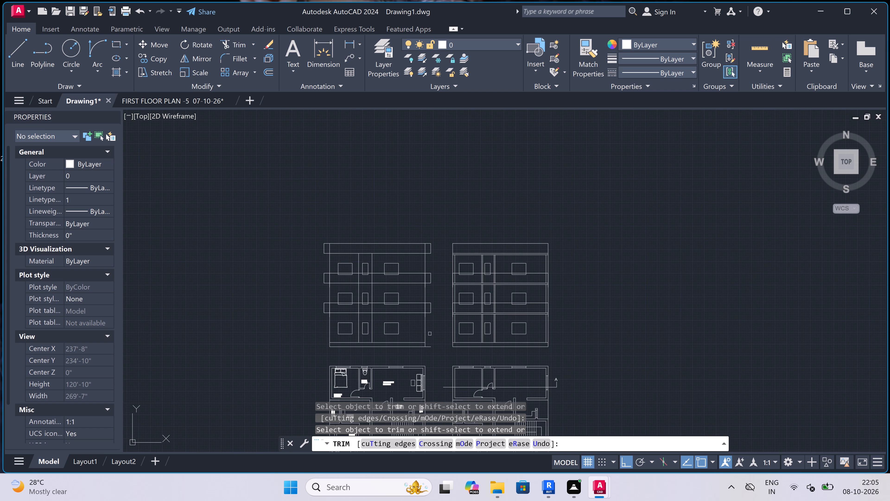
{"action": "scroll", "coordinate": [429, 347], "scroll_direction": "up", "scroll_amount": 2}
{"action": "left_click", "coordinate": [430, 347]}
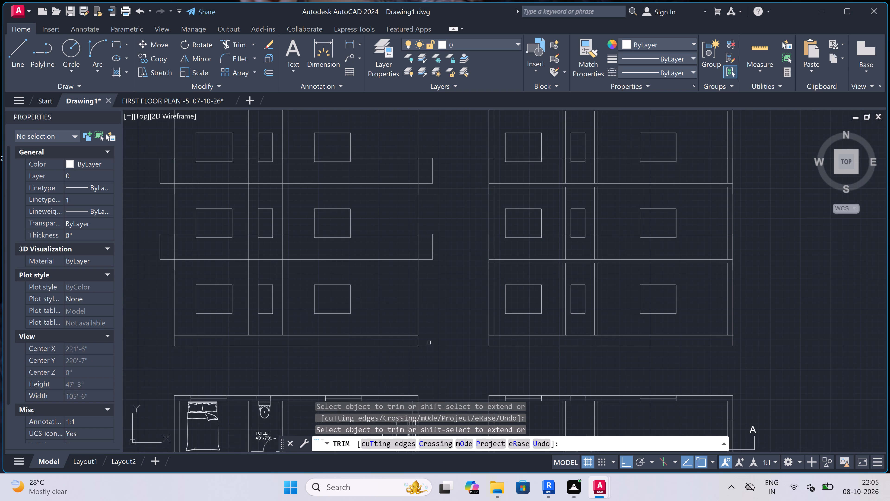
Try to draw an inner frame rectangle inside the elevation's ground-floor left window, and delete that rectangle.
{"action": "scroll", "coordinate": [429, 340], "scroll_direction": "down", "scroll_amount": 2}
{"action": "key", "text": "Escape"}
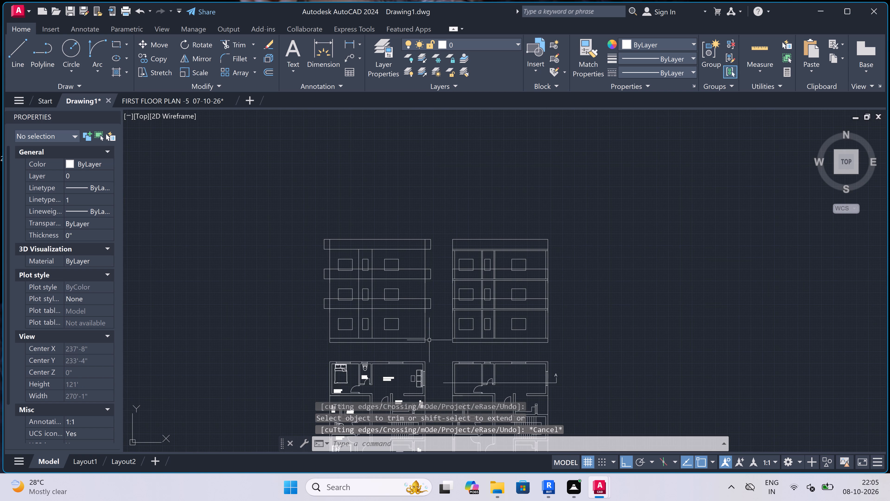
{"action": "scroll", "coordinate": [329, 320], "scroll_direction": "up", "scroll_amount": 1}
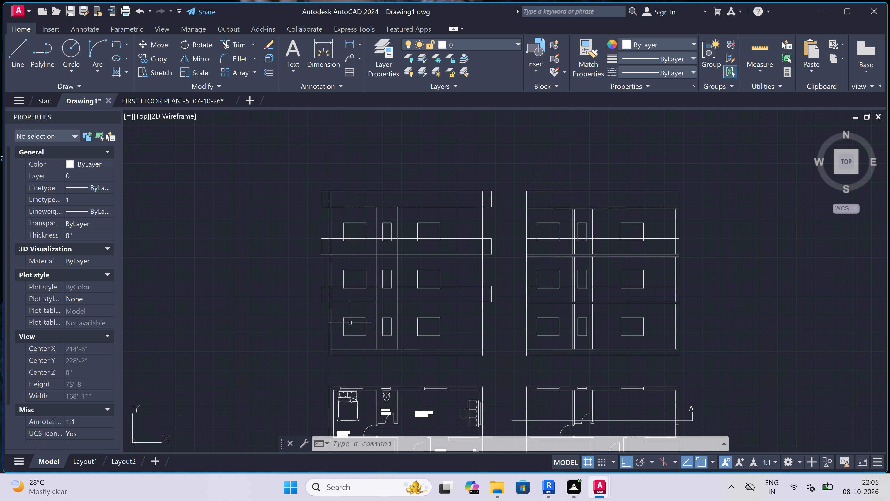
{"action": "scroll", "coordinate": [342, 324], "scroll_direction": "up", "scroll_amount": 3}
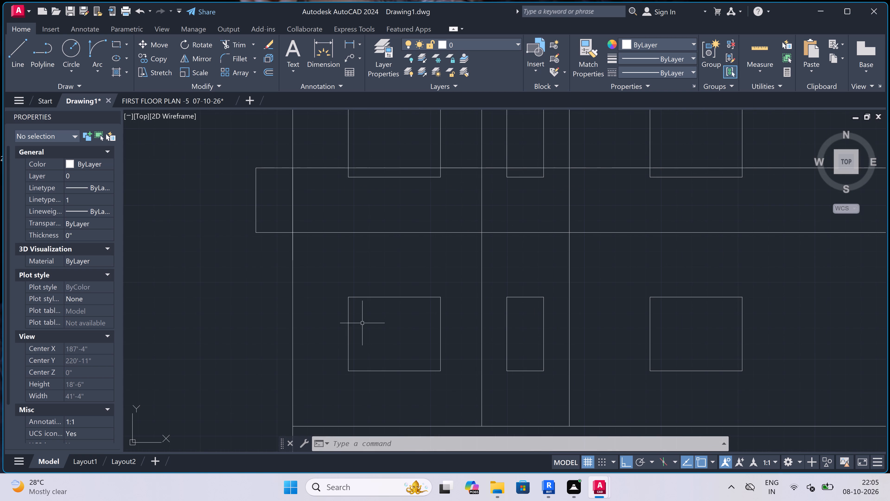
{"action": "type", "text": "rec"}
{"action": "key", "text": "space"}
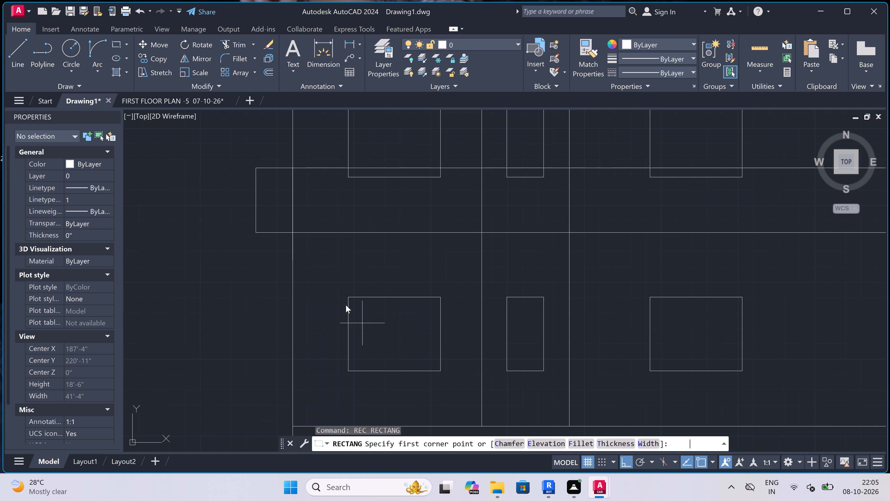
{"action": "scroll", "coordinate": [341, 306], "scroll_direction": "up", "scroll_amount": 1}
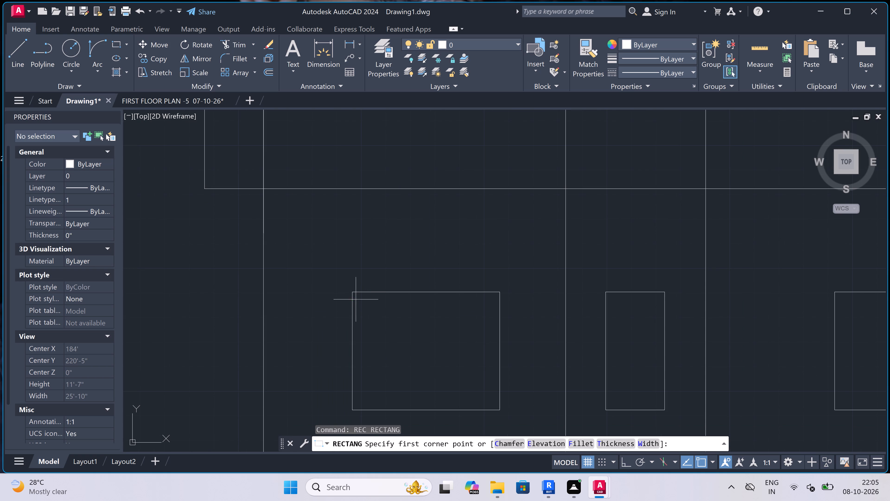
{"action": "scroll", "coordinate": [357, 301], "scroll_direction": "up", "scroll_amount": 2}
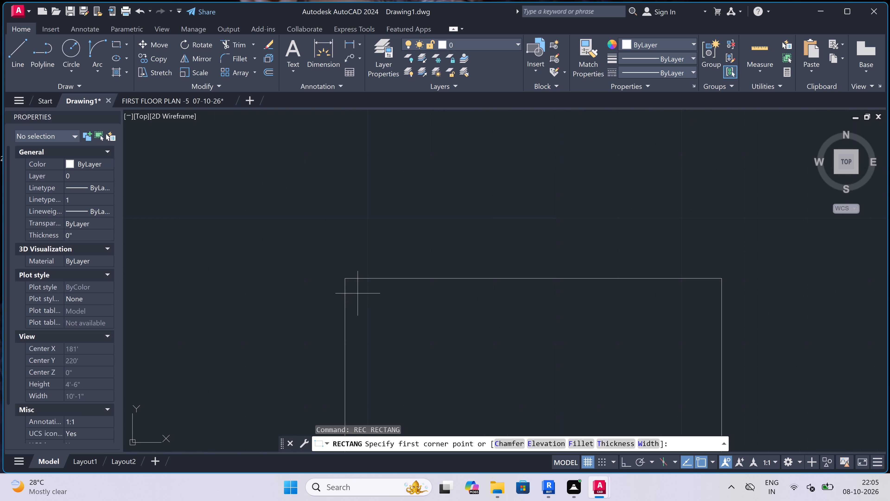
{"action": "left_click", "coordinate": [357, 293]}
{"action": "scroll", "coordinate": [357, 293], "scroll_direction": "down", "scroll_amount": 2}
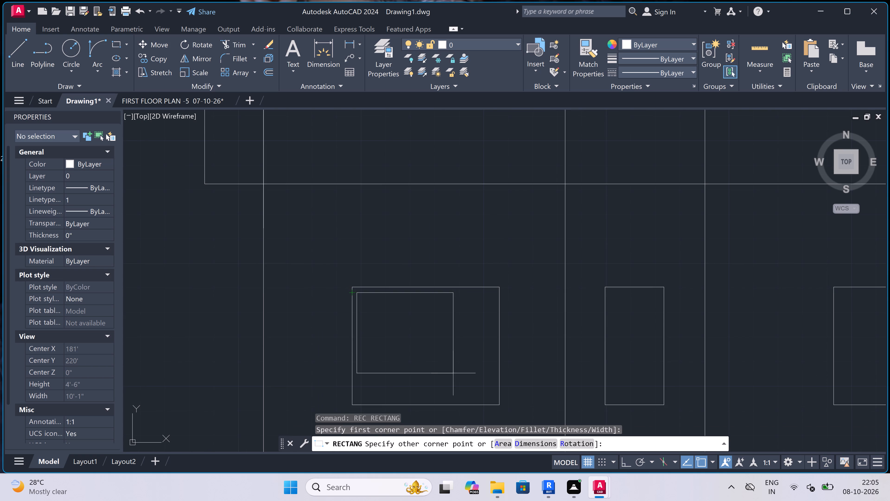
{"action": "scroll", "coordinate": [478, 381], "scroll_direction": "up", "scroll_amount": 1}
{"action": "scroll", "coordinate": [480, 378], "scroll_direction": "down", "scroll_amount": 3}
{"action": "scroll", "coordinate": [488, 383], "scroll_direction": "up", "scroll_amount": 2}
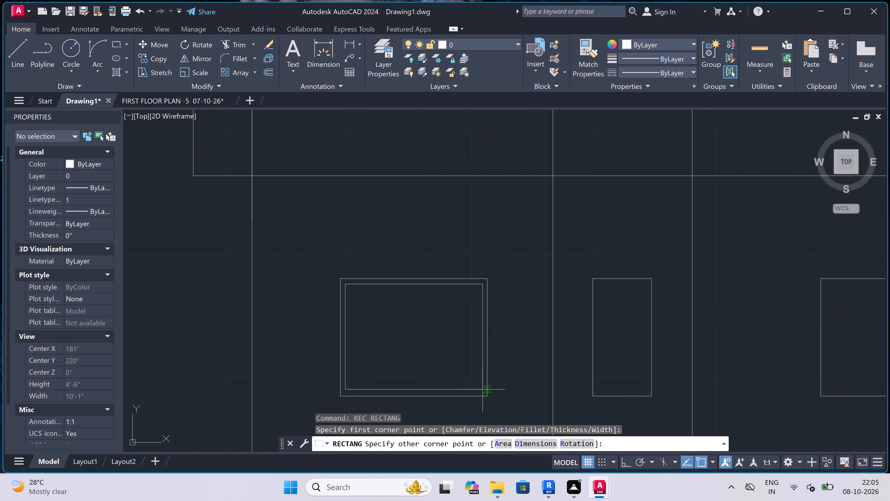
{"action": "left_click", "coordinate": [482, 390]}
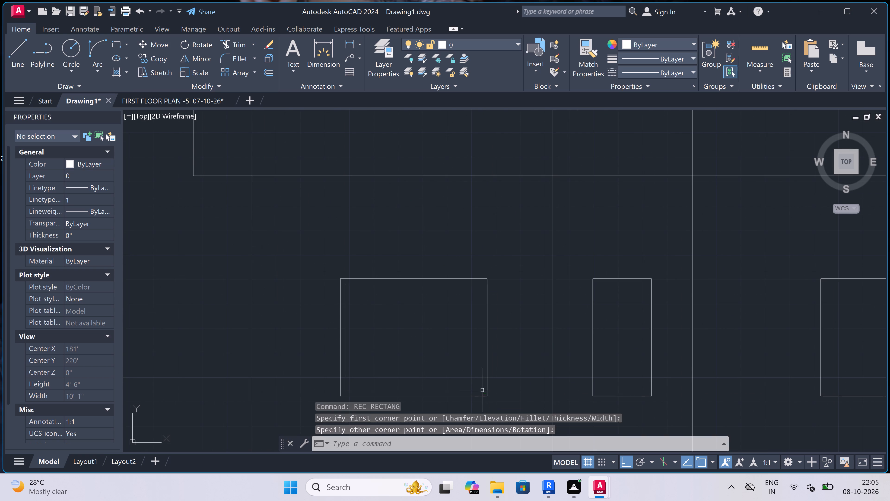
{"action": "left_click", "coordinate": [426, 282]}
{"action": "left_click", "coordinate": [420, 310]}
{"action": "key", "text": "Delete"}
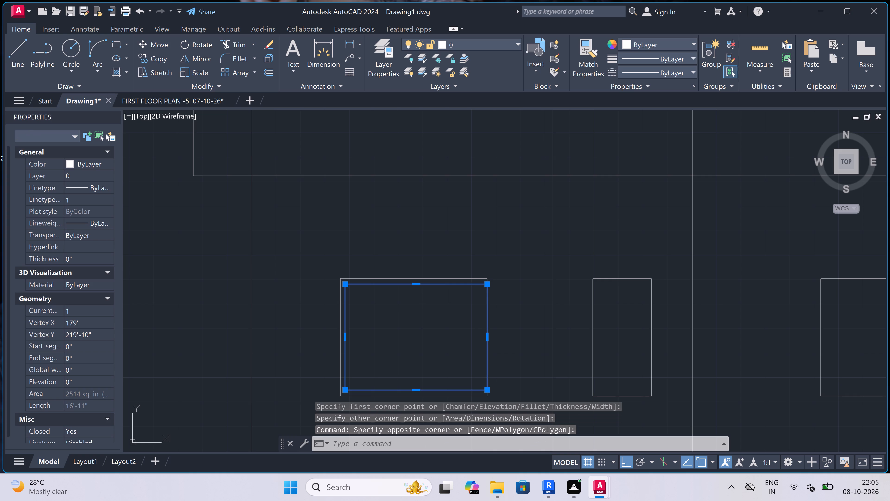
Draw an inner frame rectangle in the elevation's ground-floor left window, inset slightly and evenly from the outline on all sides.
{"action": "type", "text": "rec"}
{"action": "key", "text": "space"}
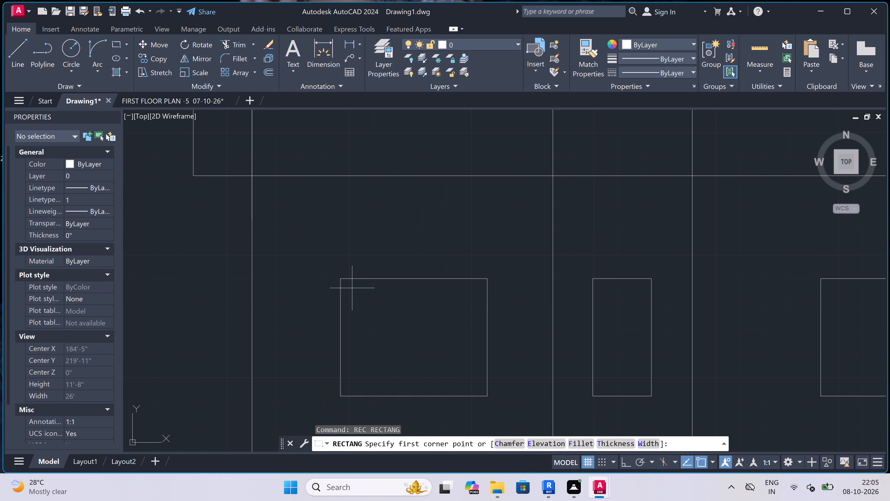
{"action": "scroll", "coordinate": [347, 288], "scroll_direction": "up", "scroll_amount": 1}
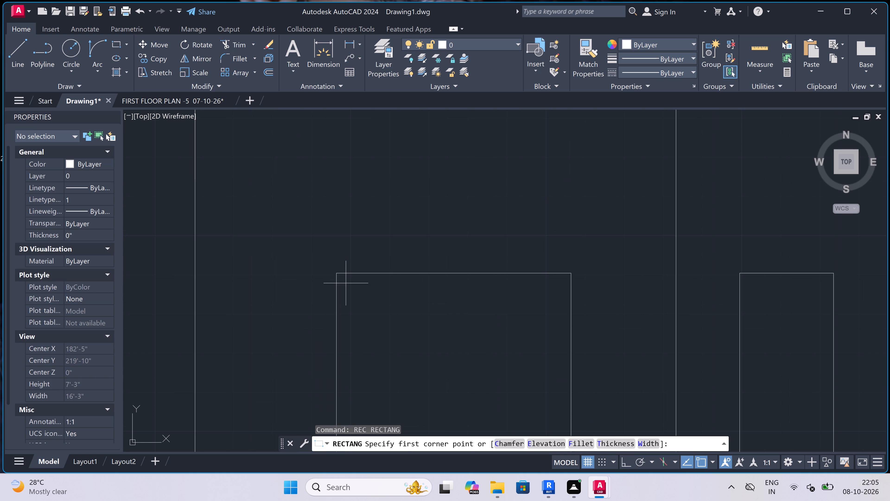
{"action": "double_click", "coordinate": [346, 283]}
{"action": "scroll", "coordinate": [381, 331], "scroll_direction": "down", "scroll_amount": 2}
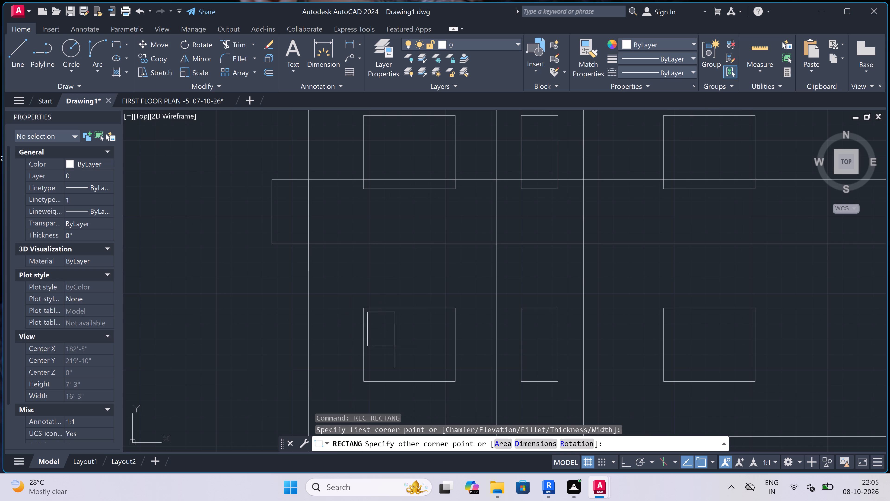
{"action": "scroll", "coordinate": [428, 368], "scroll_direction": "up", "scroll_amount": 2}
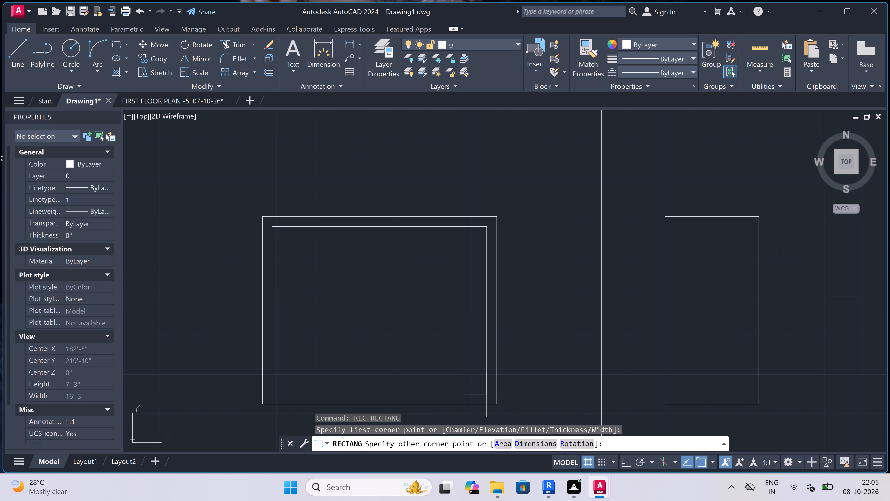
{"action": "double_click", "coordinate": [486, 394]}
Draw a vertical centre line between the top and bottom midpoints of the left window's inner frame.
{"action": "scroll", "coordinate": [383, 254], "scroll_direction": "down", "scroll_amount": 3}
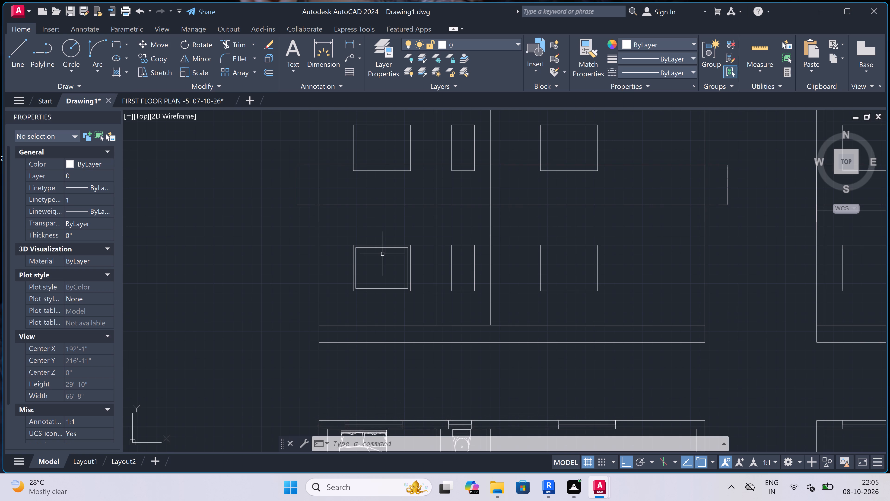
{"action": "key", "text": "l"}
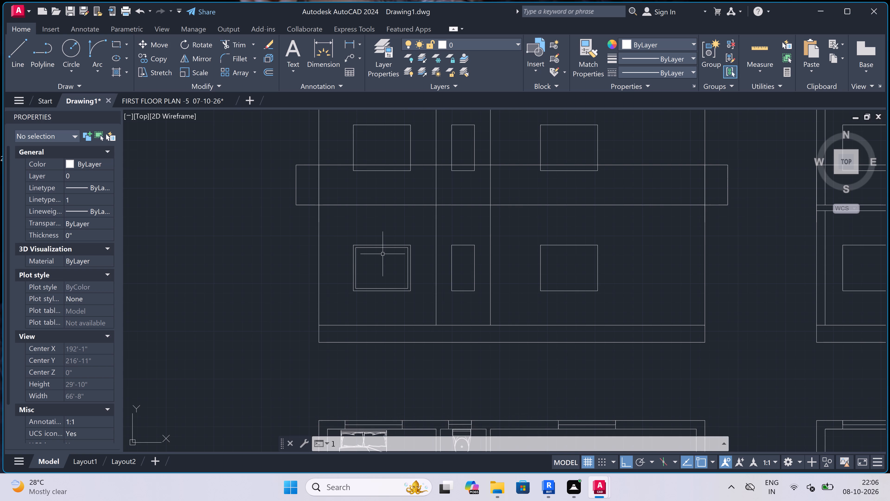
{"action": "key", "text": "space"}
{"action": "left_click", "coordinate": [381, 249]}
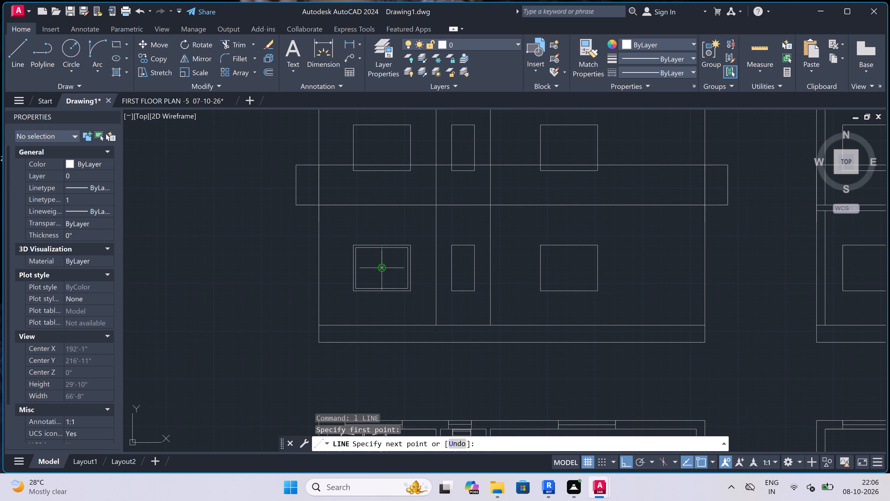
{"action": "scroll", "coordinate": [384, 270], "scroll_direction": "up", "scroll_amount": 1}
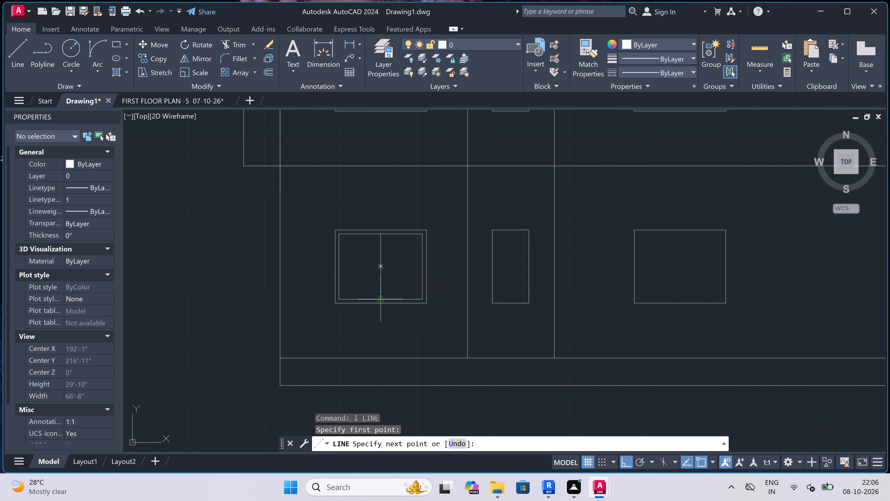
{"action": "left_click", "coordinate": [382, 297]}
{"action": "key", "text": "Escape"}
Draw an inner frame rectangle inside the elevation's ground-floor right window, slightly inset from its outline on all sides.
{"action": "scroll", "coordinate": [288, 235], "scroll_direction": "down", "scroll_amount": 1}
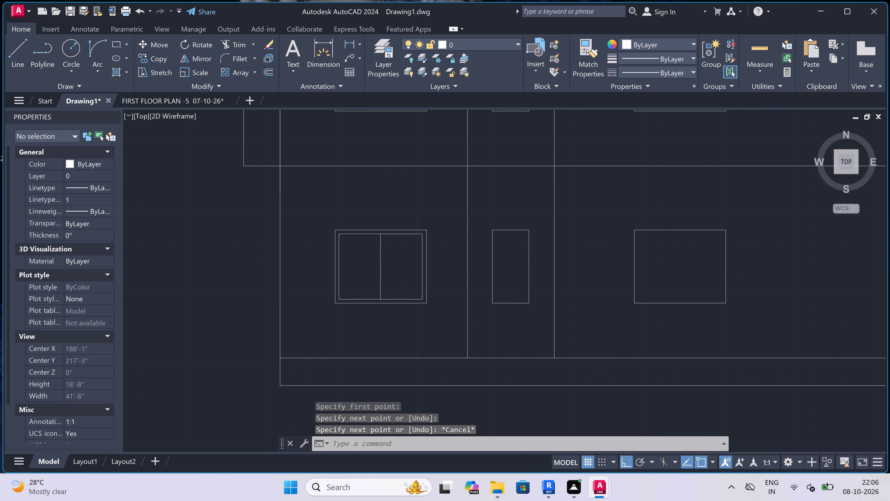
{"action": "scroll", "coordinate": [288, 235], "scroll_direction": "down", "scroll_amount": 2}
{"action": "scroll", "coordinate": [362, 231], "scroll_direction": "up", "scroll_amount": 2}
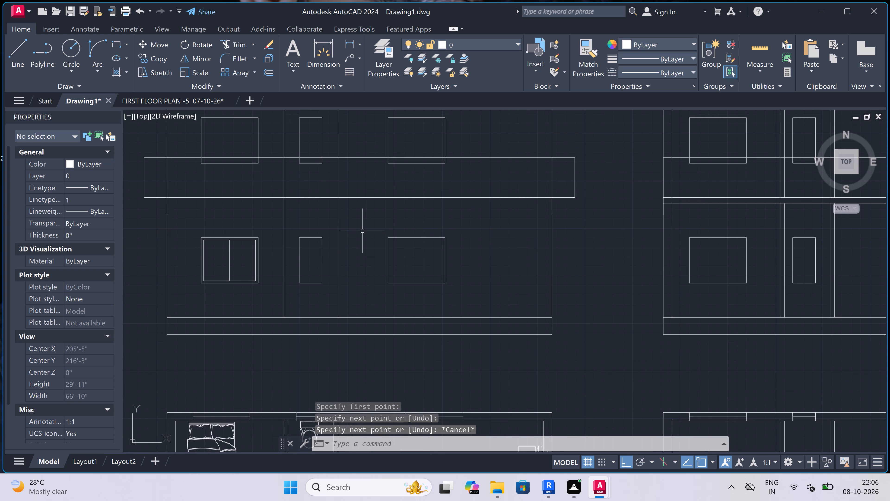
{"action": "type", "text": "rec"}
{"action": "key", "text": "space"}
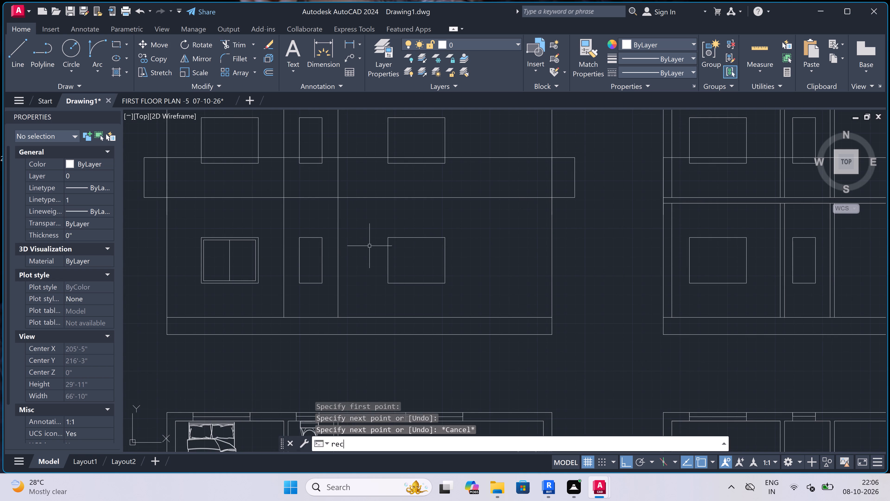
{"action": "scroll", "coordinate": [392, 243], "scroll_direction": "up", "scroll_amount": 3}
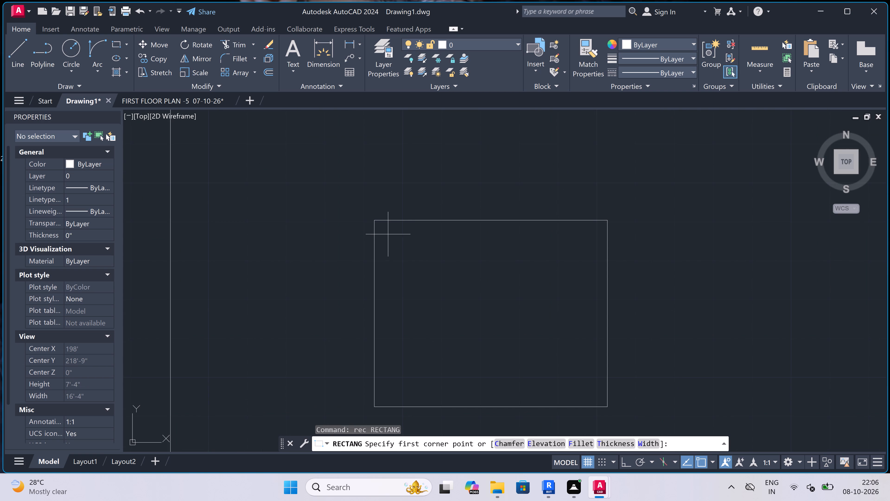
{"action": "left_click", "coordinate": [386, 232]}
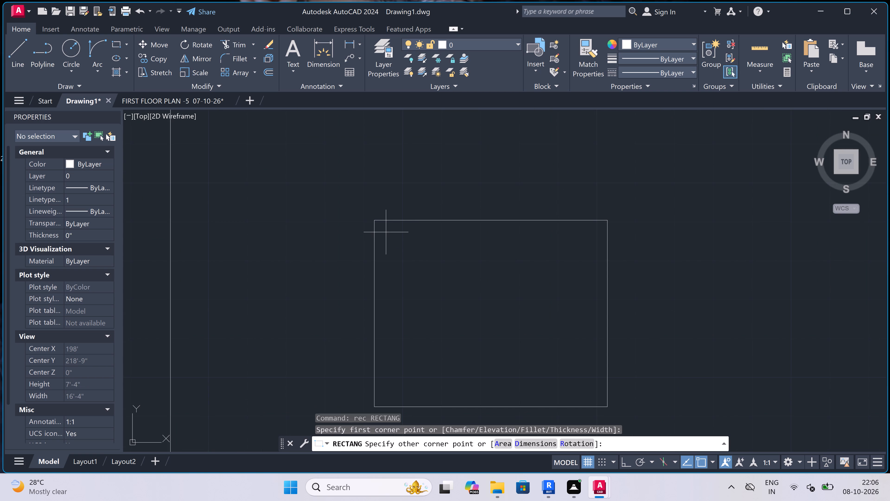
{"action": "scroll", "coordinate": [503, 310], "scroll_direction": "down", "scroll_amount": 1}
{"action": "scroll", "coordinate": [554, 338], "scroll_direction": "down", "scroll_amount": 1}
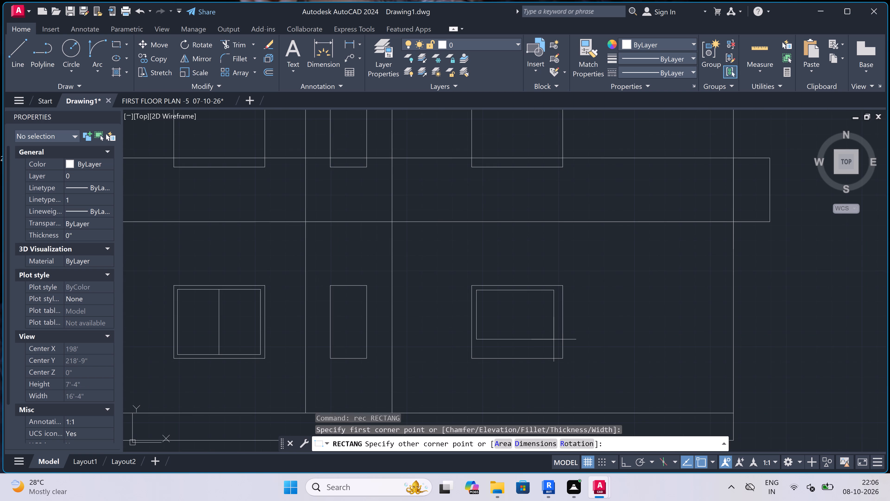
{"action": "scroll", "coordinate": [554, 342], "scroll_direction": "up", "scroll_amount": 1}
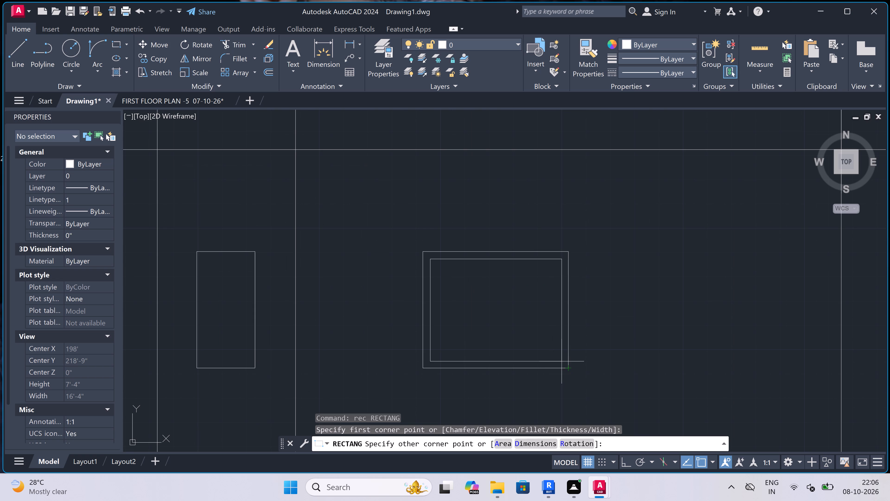
{"action": "scroll", "coordinate": [562, 361], "scroll_direction": "up", "scroll_amount": 1}
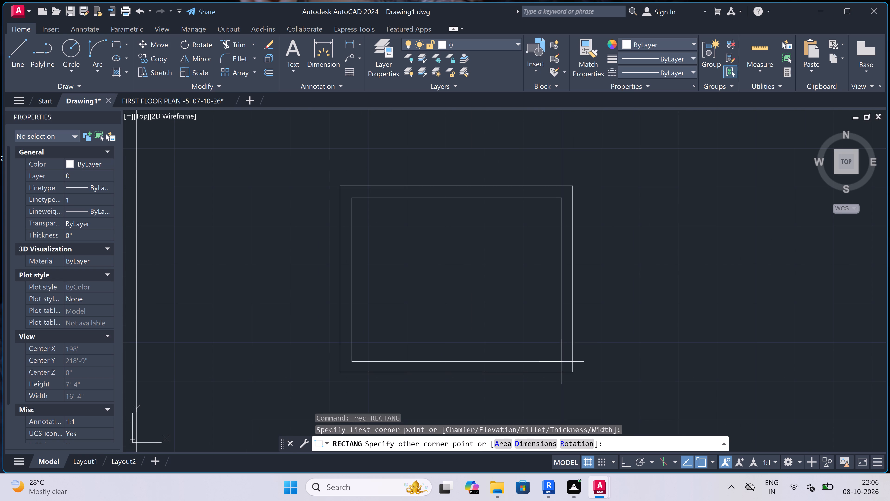
{"action": "left_click", "coordinate": [562, 362]}
Draw a vertical centre line between the top and bottom midpoints of the right window's inner frame.
{"action": "scroll", "coordinate": [368, 284], "scroll_direction": "down", "scroll_amount": 3}
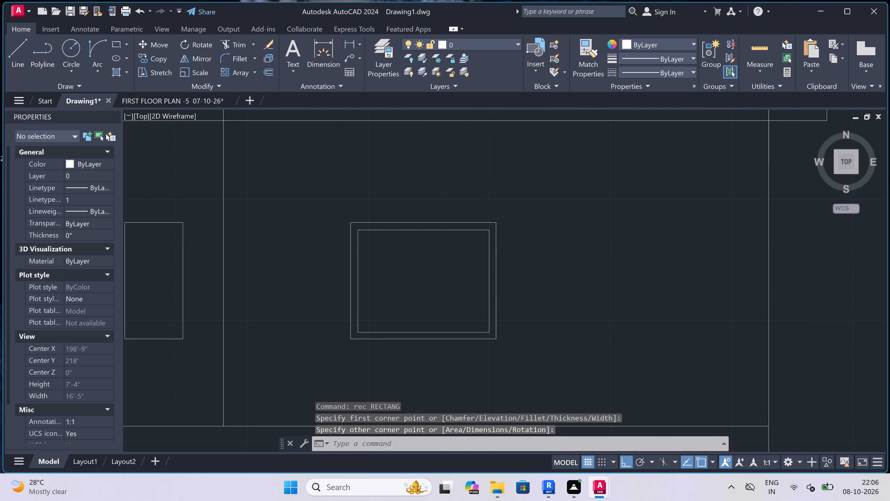
{"action": "scroll", "coordinate": [383, 282], "scroll_direction": "up", "scroll_amount": 2}
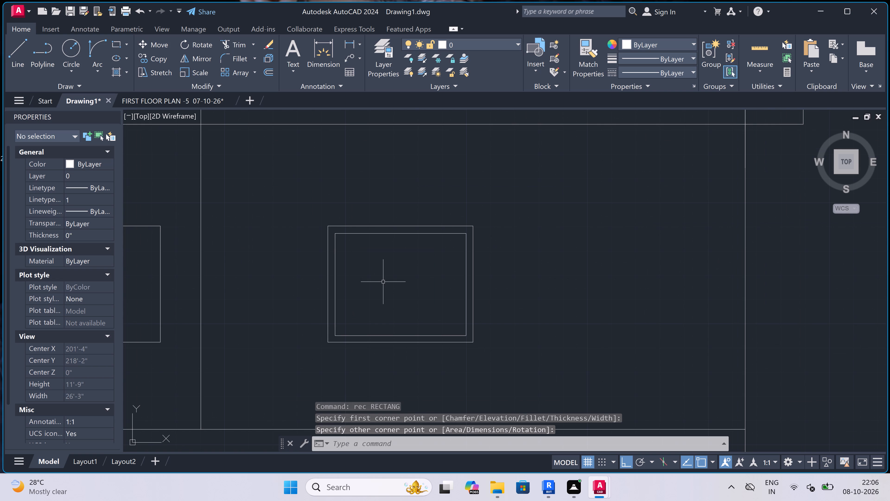
{"action": "key", "text": "l"}
{"action": "key", "text": "space"}
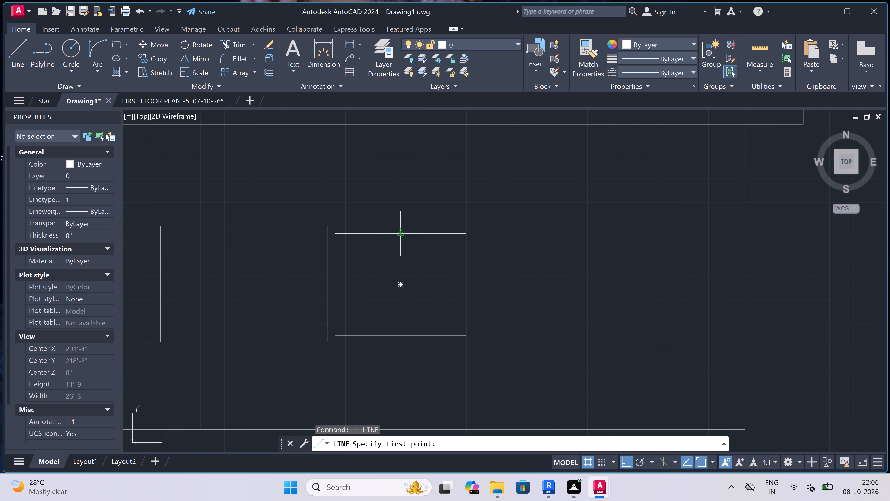
{"action": "left_click", "coordinate": [398, 235]}
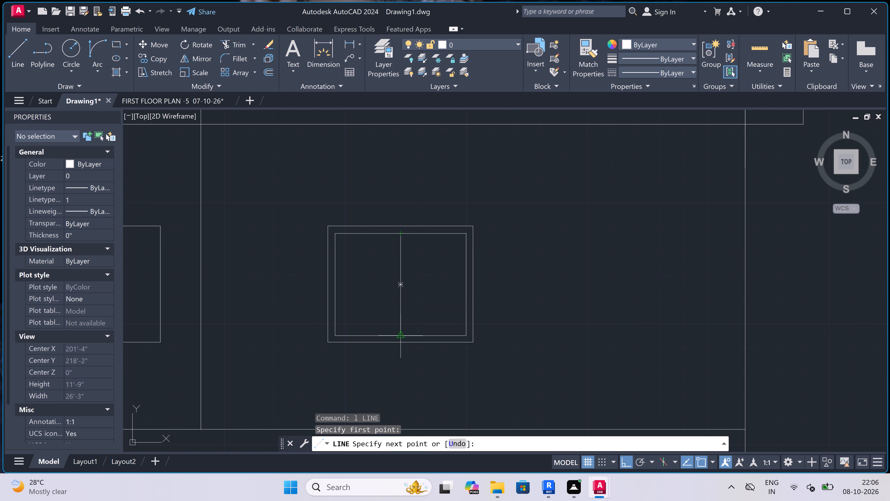
{"action": "double_click", "coordinate": [400, 335]}
{"action": "key", "text": "Escape"}
Draw an inner frame rectangle inside the elevation's narrow ground-floor middle window, inset slightly from its outline on all sides.
{"action": "scroll", "coordinate": [399, 319], "scroll_direction": "down", "scroll_amount": 4}
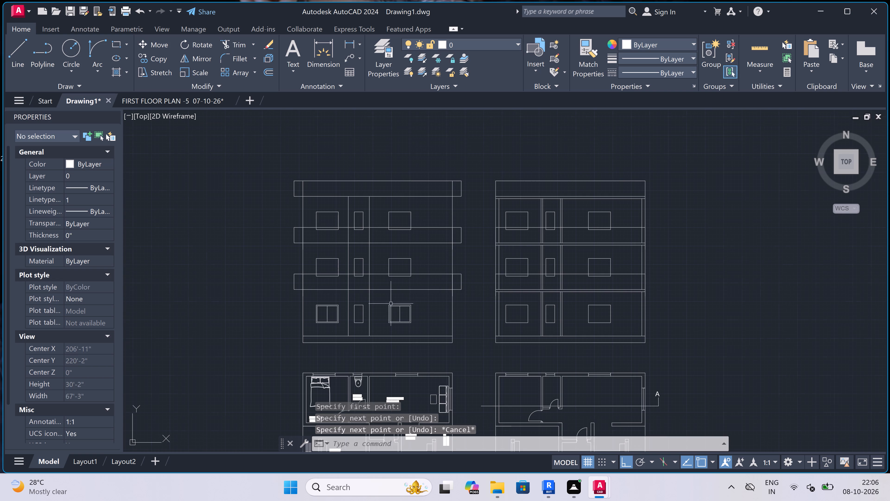
{"action": "type", "text": "re"}
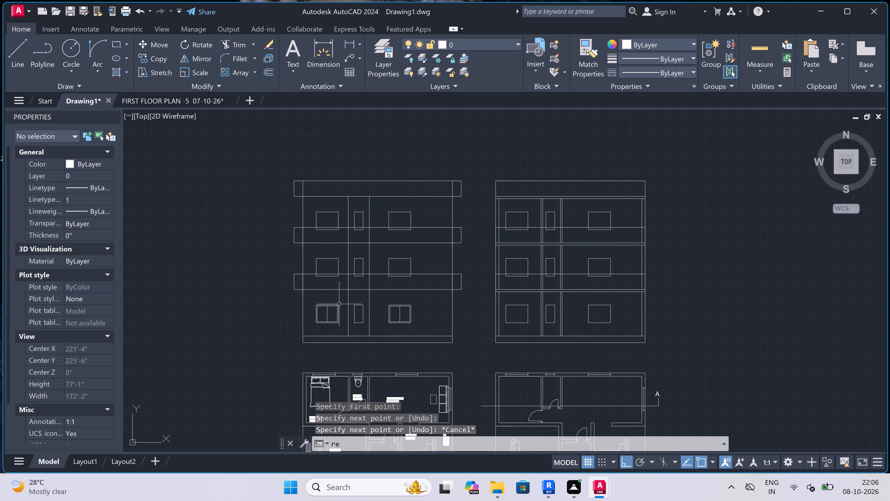
{"action": "key", "text": "c"}
{"action": "key", "text": "space"}
{"action": "scroll", "coordinate": [344, 315], "scroll_direction": "up", "scroll_amount": 2}
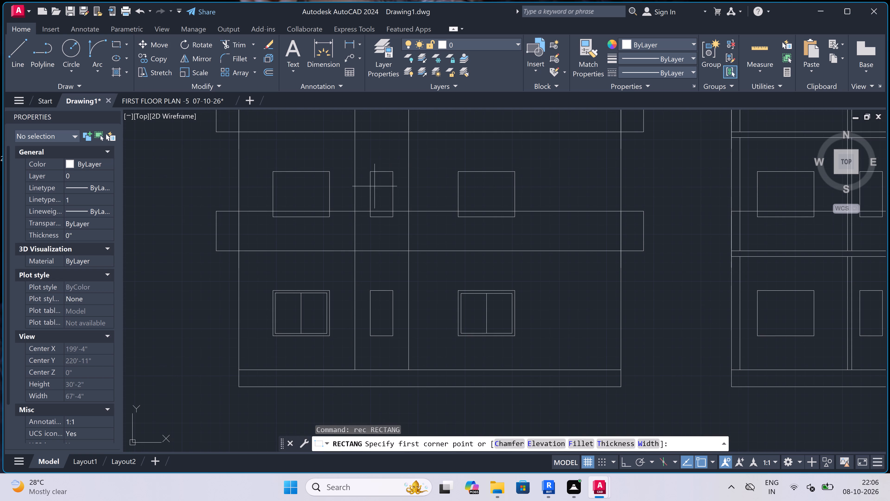
{"action": "scroll", "coordinate": [381, 305], "scroll_direction": "up", "scroll_amount": 2}
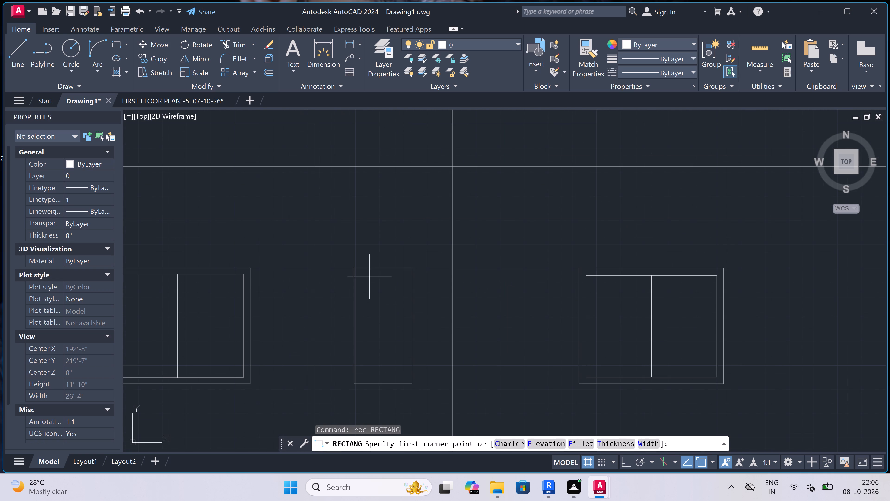
{"action": "left_click", "coordinate": [365, 280]}
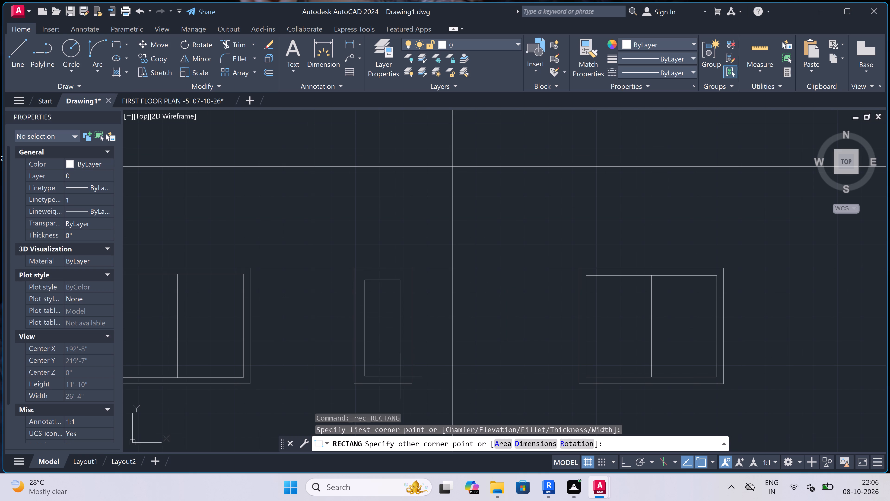
{"action": "left_click", "coordinate": [400, 374]}
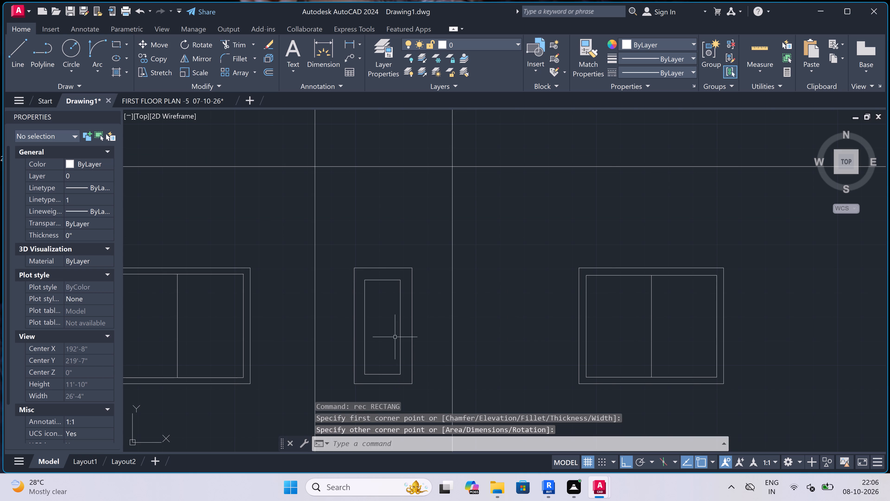
{"action": "scroll", "coordinate": [381, 291], "scroll_direction": "down", "scroll_amount": 5}
{"action": "scroll", "coordinate": [382, 254], "scroll_direction": "up", "scroll_amount": 2}
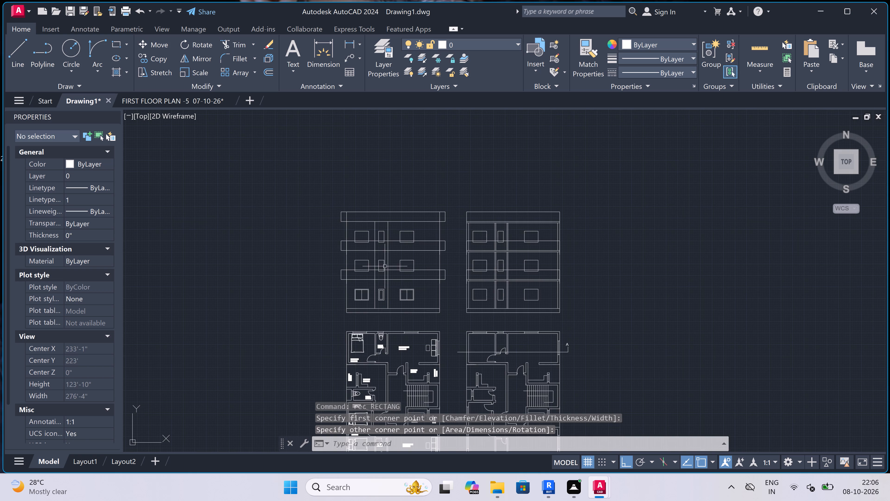
{"action": "scroll", "coordinate": [382, 254], "scroll_direction": "up", "scroll_amount": 1}
{"action": "scroll", "coordinate": [382, 254], "scroll_direction": "down", "scroll_amount": 3}
{"action": "key", "text": "Escape"}
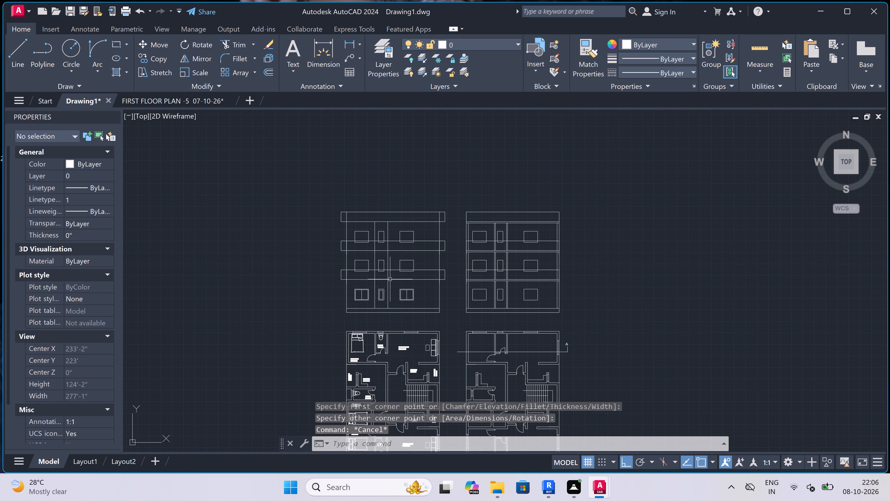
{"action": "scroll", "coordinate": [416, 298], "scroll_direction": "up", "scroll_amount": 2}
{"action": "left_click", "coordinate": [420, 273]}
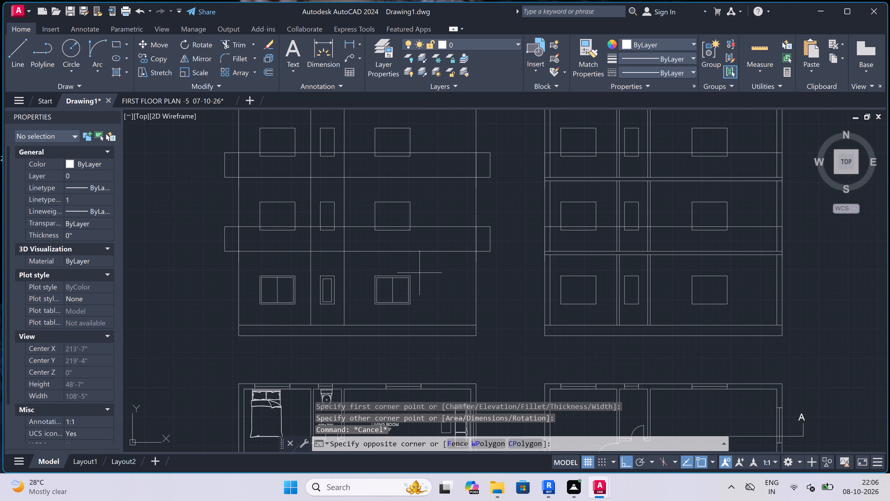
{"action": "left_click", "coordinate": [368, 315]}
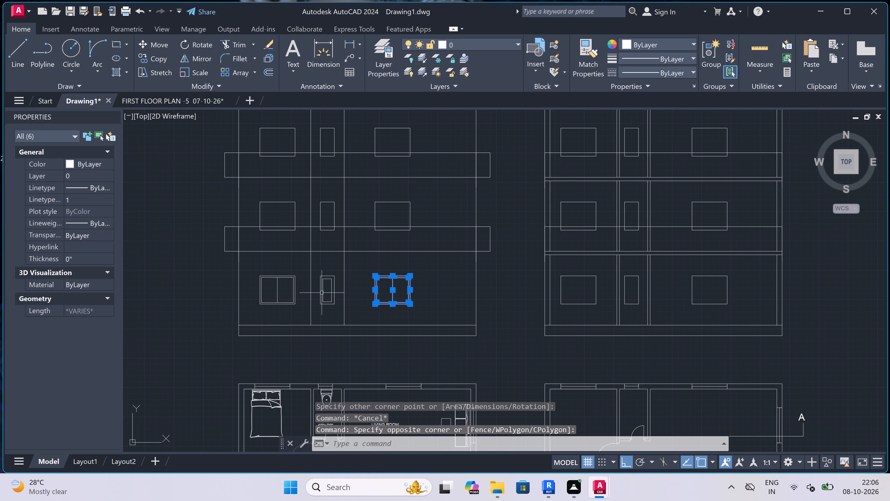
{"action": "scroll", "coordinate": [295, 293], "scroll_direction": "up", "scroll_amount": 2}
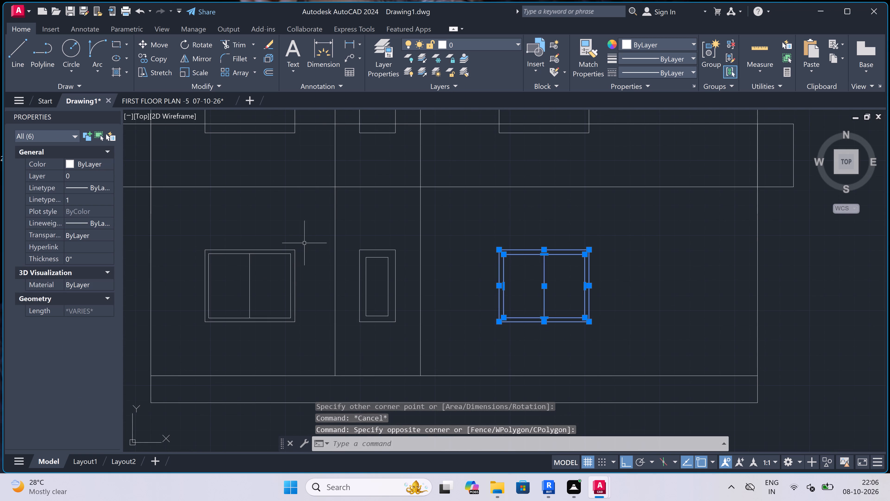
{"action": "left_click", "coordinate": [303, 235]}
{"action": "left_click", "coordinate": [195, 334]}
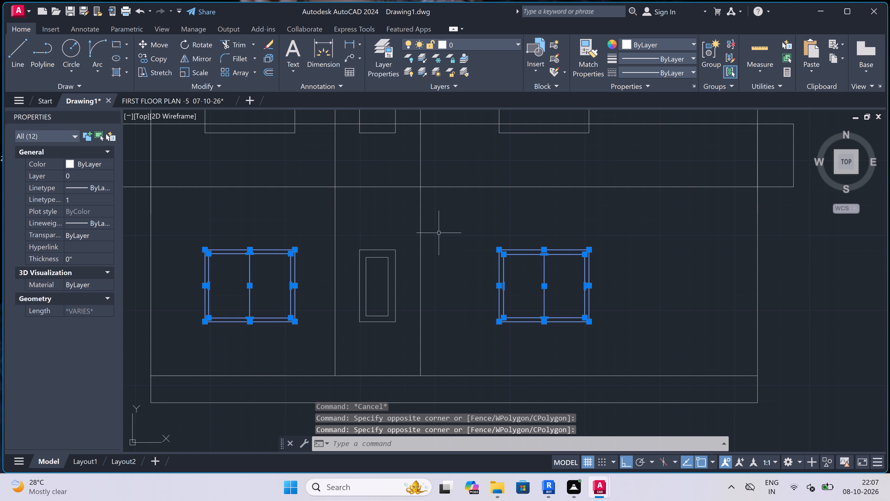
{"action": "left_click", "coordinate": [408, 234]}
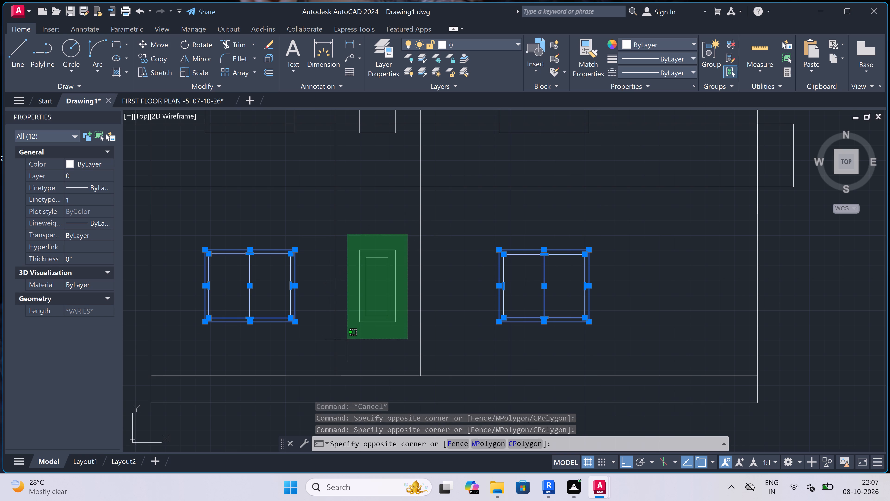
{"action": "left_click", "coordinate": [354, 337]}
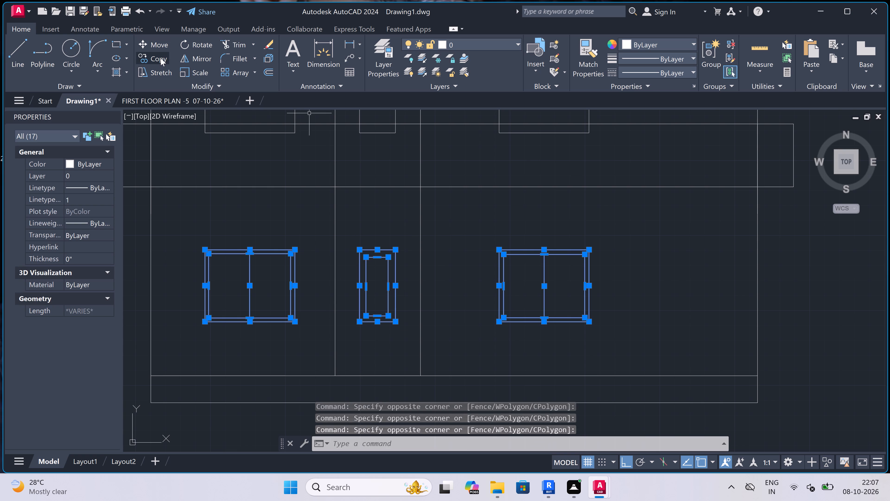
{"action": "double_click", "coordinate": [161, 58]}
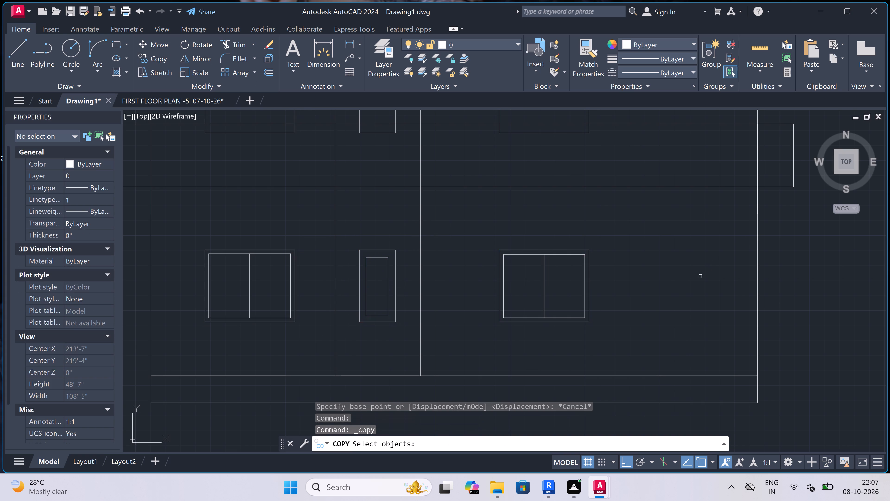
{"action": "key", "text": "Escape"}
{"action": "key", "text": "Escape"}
Copy the three detailed ground-floor windows straight up onto the matching middle-storey windows, using the left window's top-right corner as base point.
{"action": "left_click", "coordinate": [622, 232]}
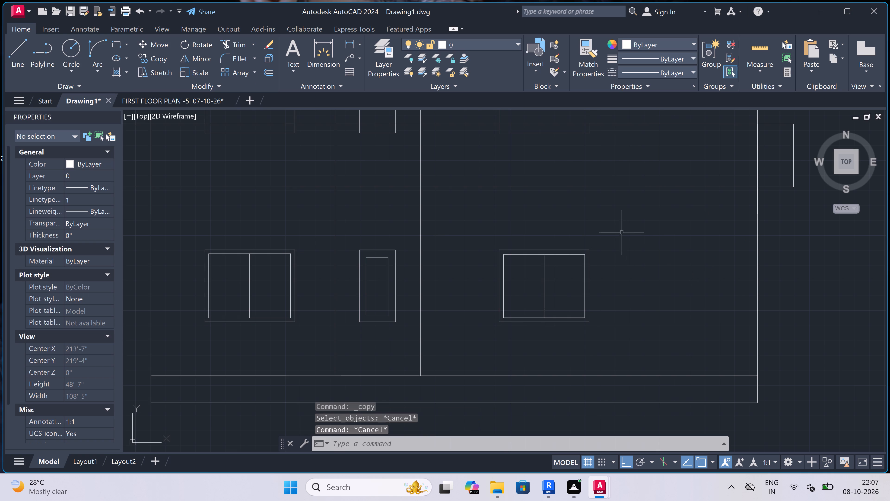
{"action": "left_click", "coordinate": [486, 337]}
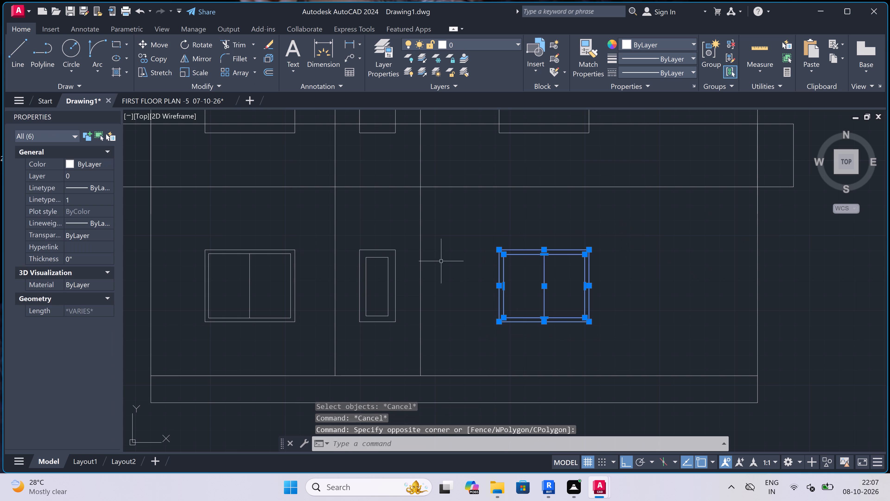
{"action": "double_click", "coordinate": [401, 232]}
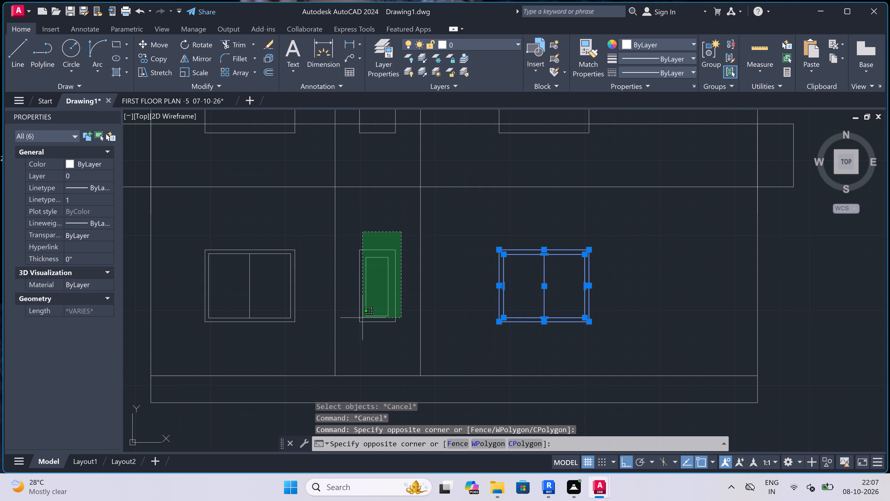
{"action": "left_click", "coordinate": [358, 349]}
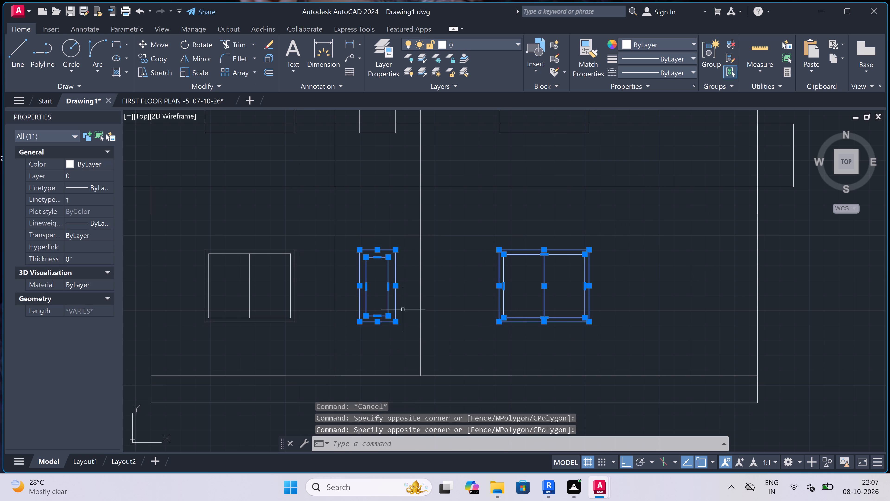
{"action": "double_click", "coordinate": [305, 227]}
{"action": "left_click", "coordinate": [315, 234]}
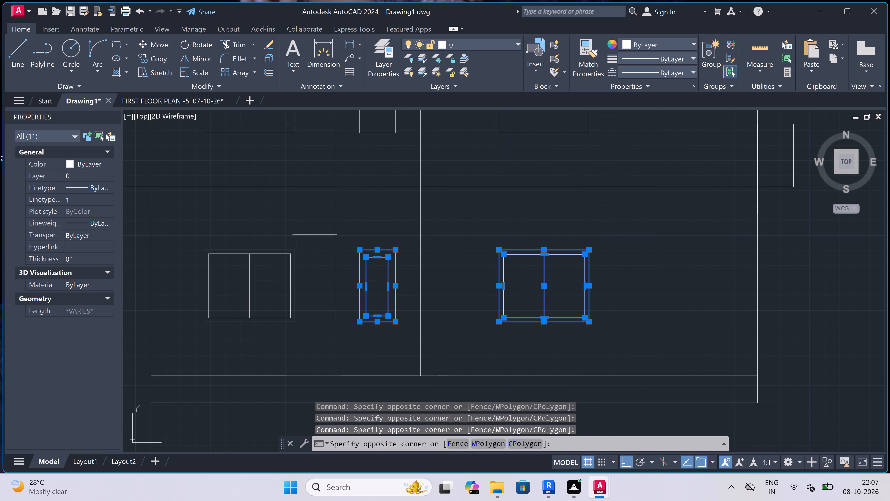
{"action": "left_click", "coordinate": [186, 337]}
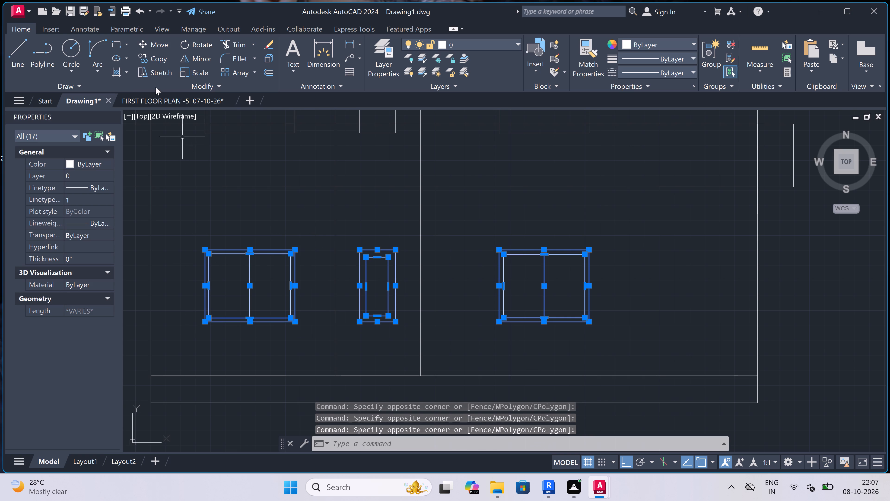
{"action": "left_click", "coordinate": [158, 54]}
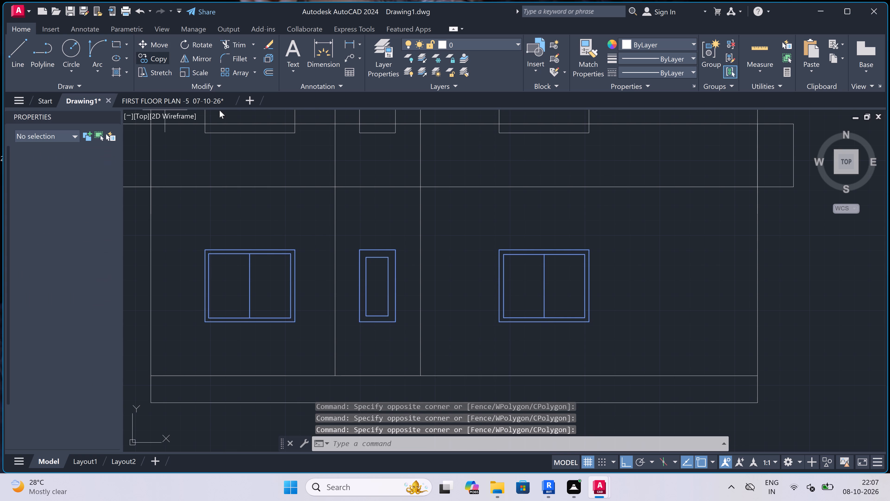
{"action": "left_click", "coordinate": [293, 246]}
{"action": "scroll", "coordinate": [293, 246], "scroll_direction": "down", "scroll_amount": 4}
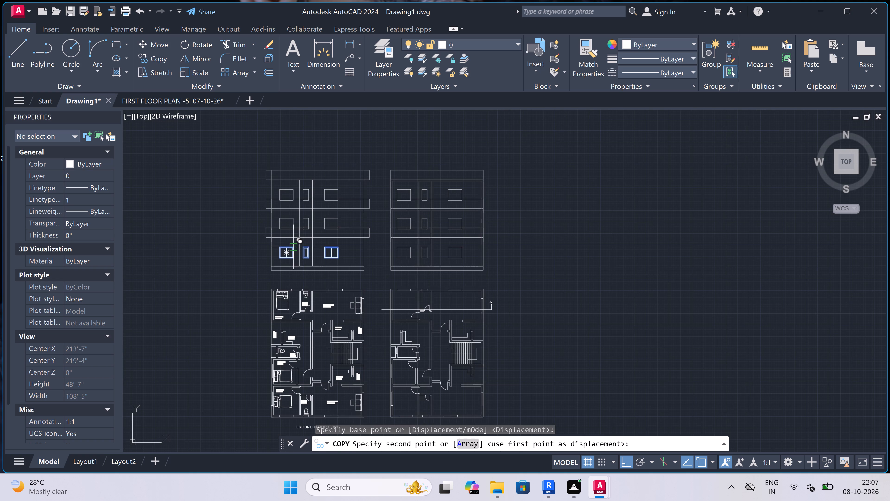
{"action": "scroll", "coordinate": [292, 214], "scroll_direction": "up", "scroll_amount": 5}
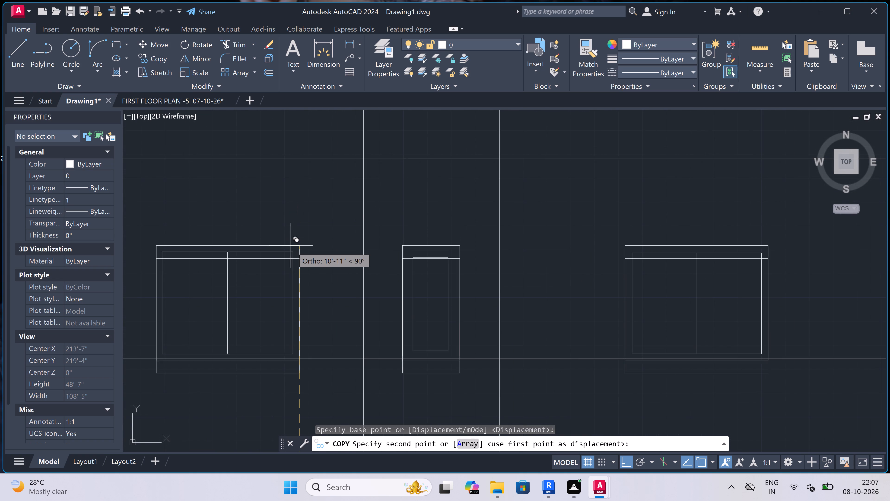
{"action": "left_click", "coordinate": [297, 258]}
Place another copy of the three detailed windows on the matching top-storey windows of the elevation and finish copying.
{"action": "scroll", "coordinate": [297, 258], "scroll_direction": "down", "scroll_amount": 1}
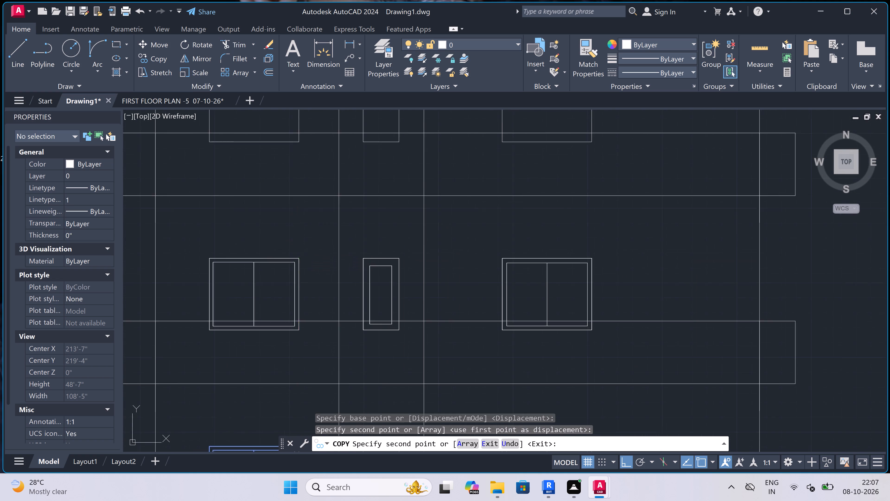
{"action": "scroll", "coordinate": [297, 258], "scroll_direction": "down", "scroll_amount": 3}
{"action": "scroll", "coordinate": [298, 214], "scroll_direction": "up", "scroll_amount": 4}
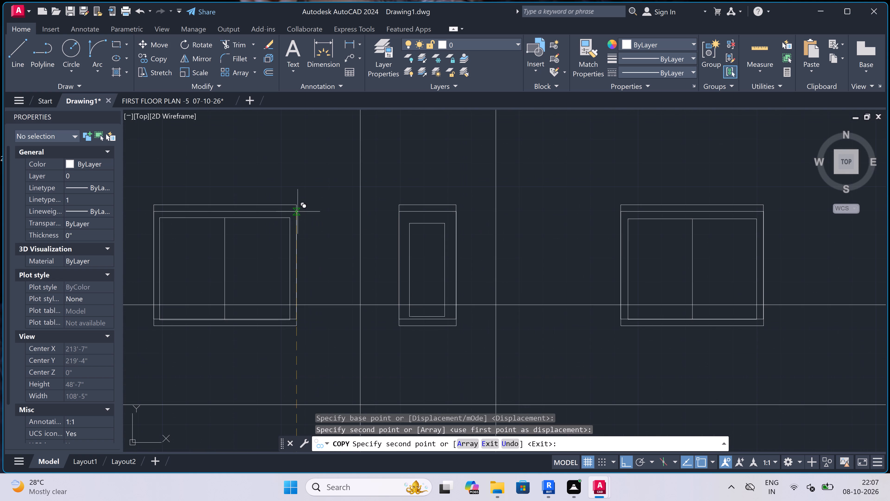
{"action": "left_click", "coordinate": [296, 206]}
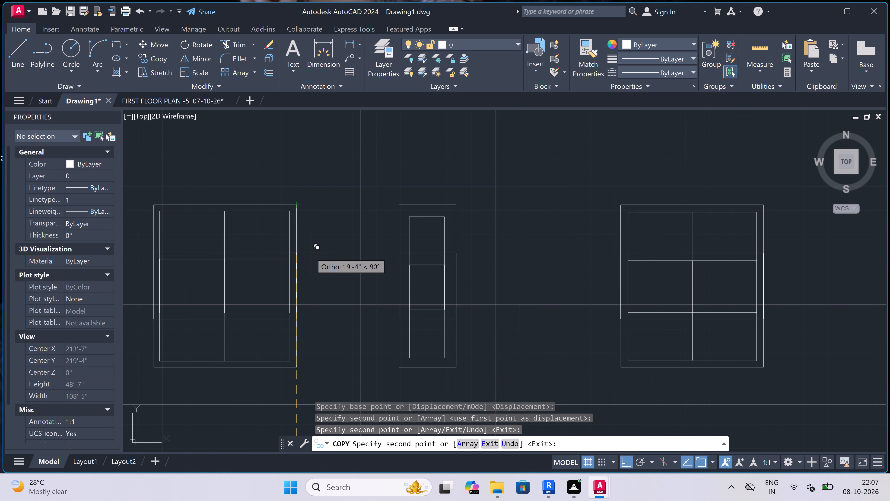
{"action": "key", "text": "Escape"}
With Ortho off, draw a short sloping line from the elevation's top band lower-left corner down to the left wall line.
{"action": "scroll", "coordinate": [311, 251], "scroll_direction": "down", "scroll_amount": 3}
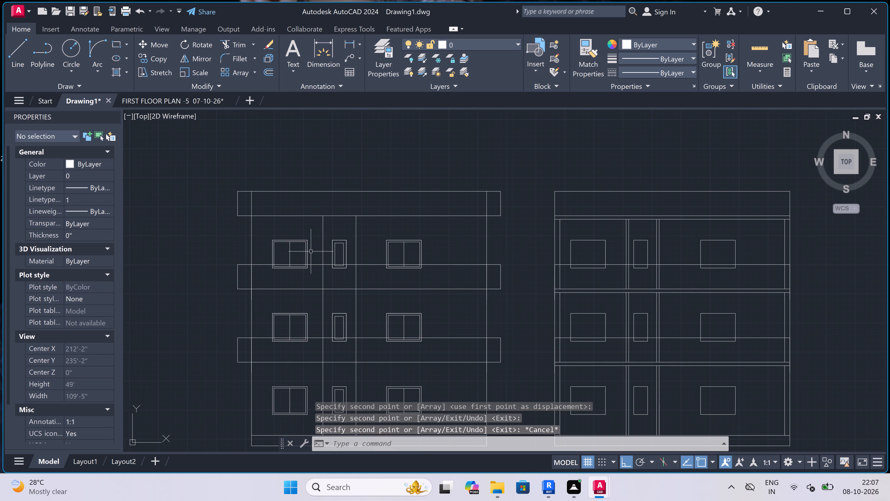
{"action": "key", "text": "l"}
{"action": "key", "text": "space"}
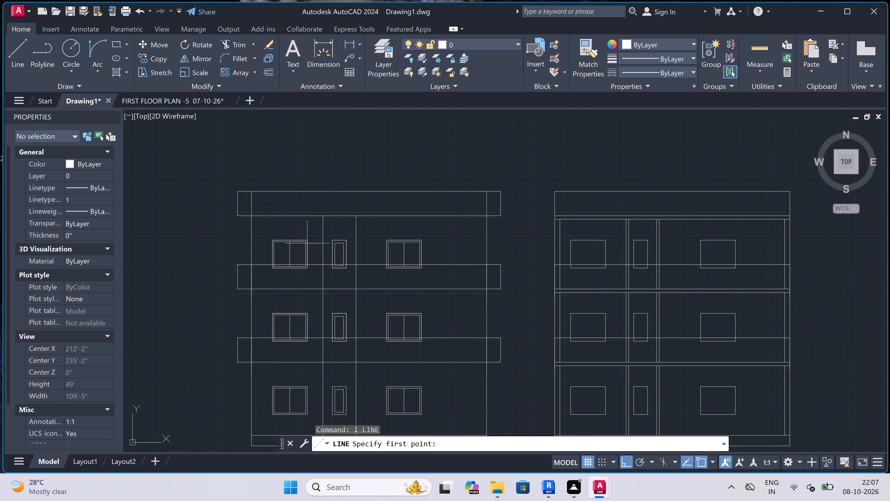
{"action": "scroll", "coordinate": [237, 217], "scroll_direction": "up", "scroll_amount": 3}
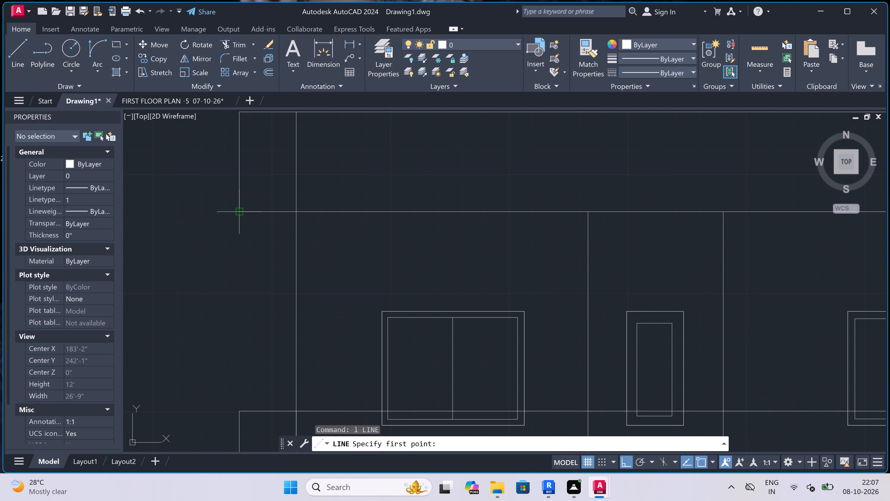
{"action": "left_click", "coordinate": [239, 213]}
{"action": "key", "text": "F8"}
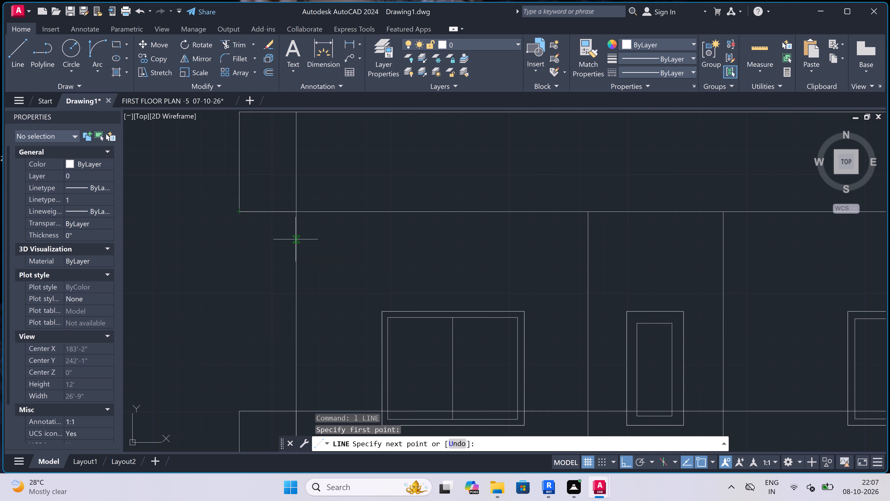
{"action": "double_click", "coordinate": [294, 234]}
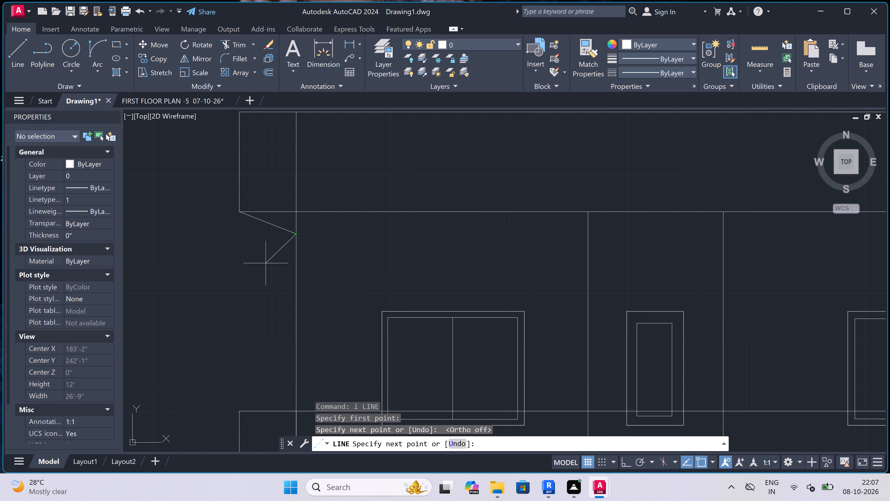
{"action": "key", "text": "Escape"}
Draw a sloping line about 2'-2" long from the elevation's top band lower-right corner down to the right wall line.
{"action": "scroll", "coordinate": [265, 207], "scroll_direction": "down", "scroll_amount": 4}
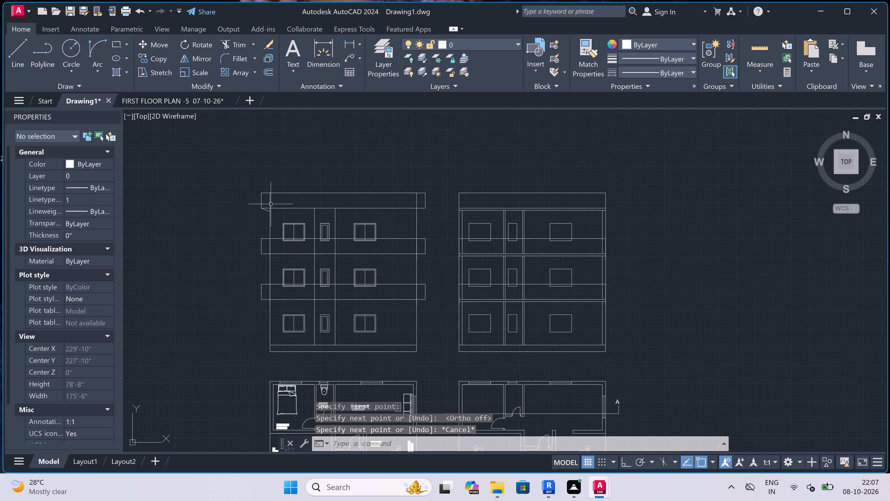
{"action": "key", "text": "space"}
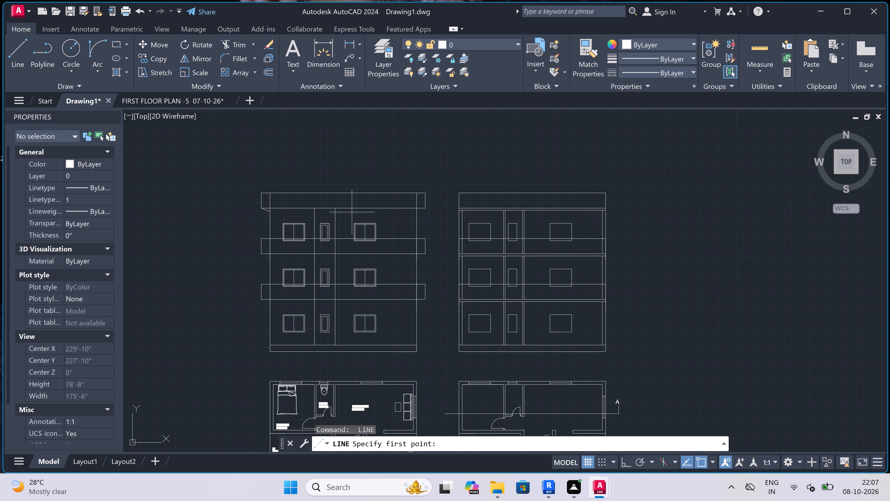
{"action": "scroll", "coordinate": [424, 202], "scroll_direction": "up", "scroll_amount": 2}
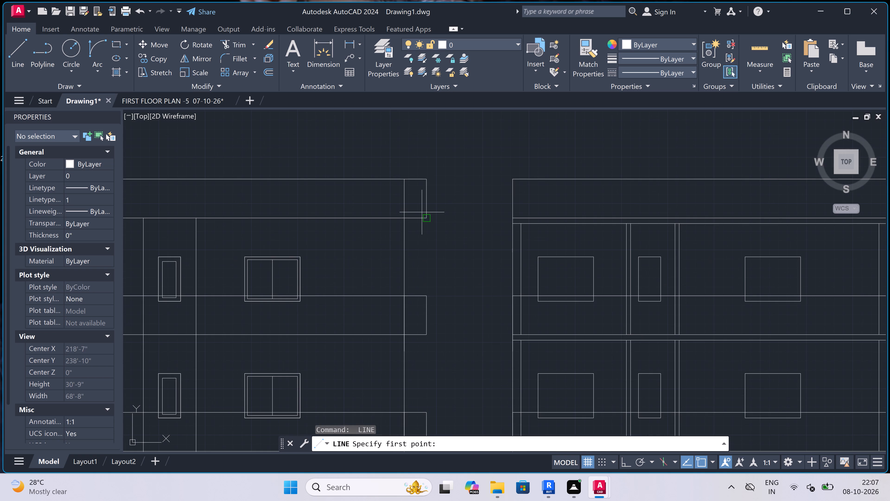
{"action": "scroll", "coordinate": [423, 222], "scroll_direction": "up", "scroll_amount": 2}
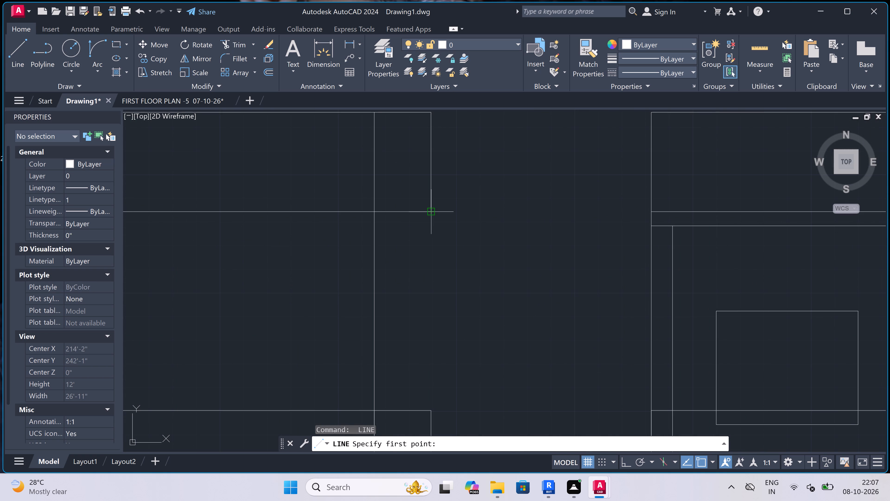
{"action": "left_click", "coordinate": [431, 212]}
{"action": "double_click", "coordinate": [374, 235]}
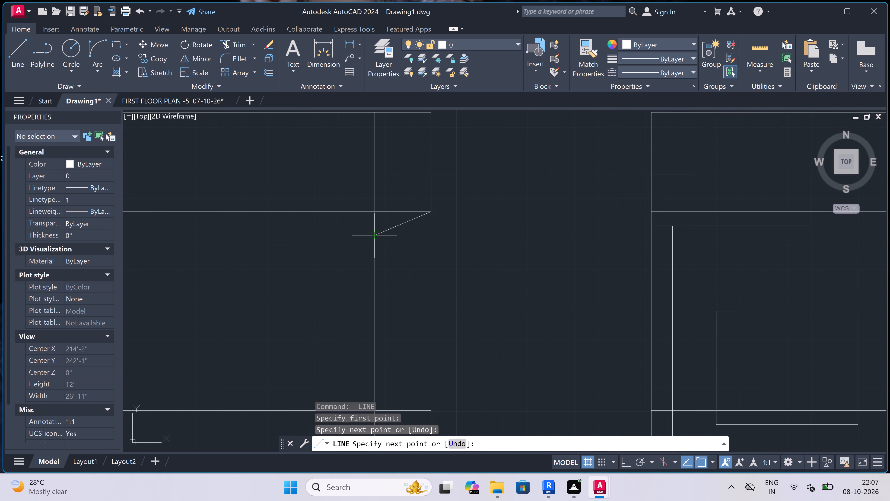
{"action": "key", "text": "Escape"}
Copy both sloping support lines straight down to the middle band with Ortho on, using the top band's lower-left corner as base point.
{"action": "left_click", "coordinate": [388, 224]}
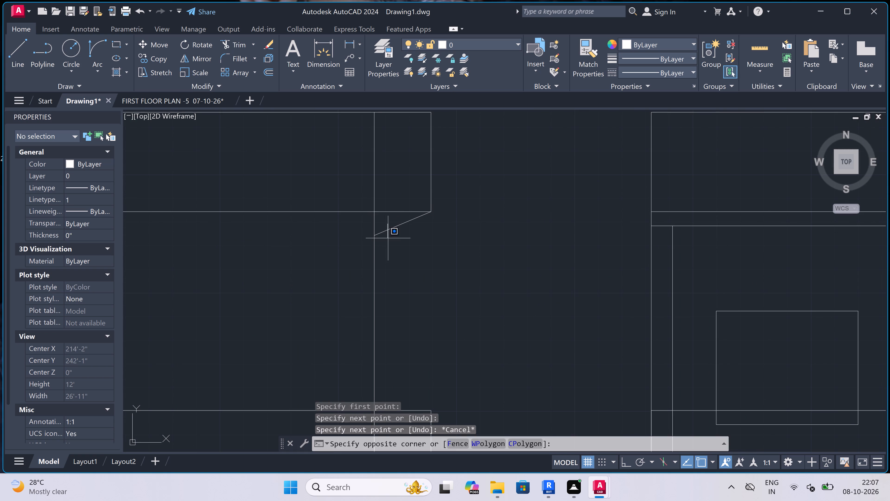
{"action": "left_click", "coordinate": [389, 243]}
{"action": "double_click", "coordinate": [405, 218]}
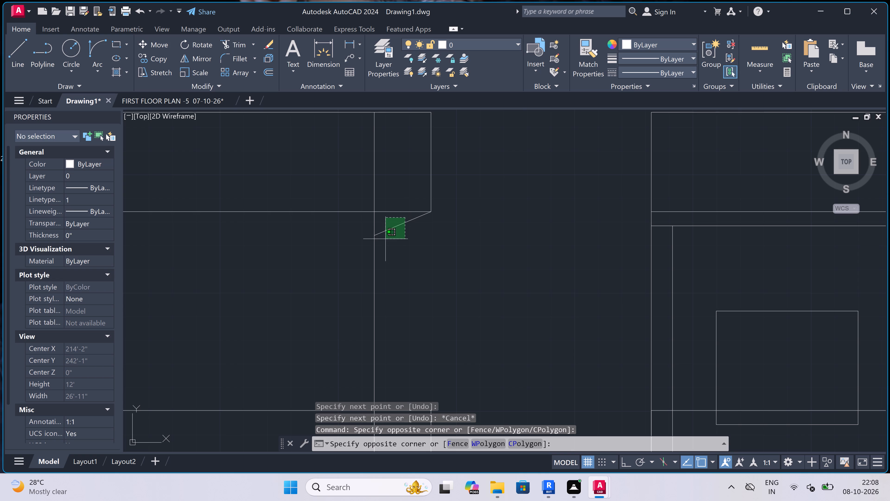
{"action": "left_click", "coordinate": [385, 239]}
{"action": "scroll", "coordinate": [385, 238], "scroll_direction": "down", "scroll_amount": 5}
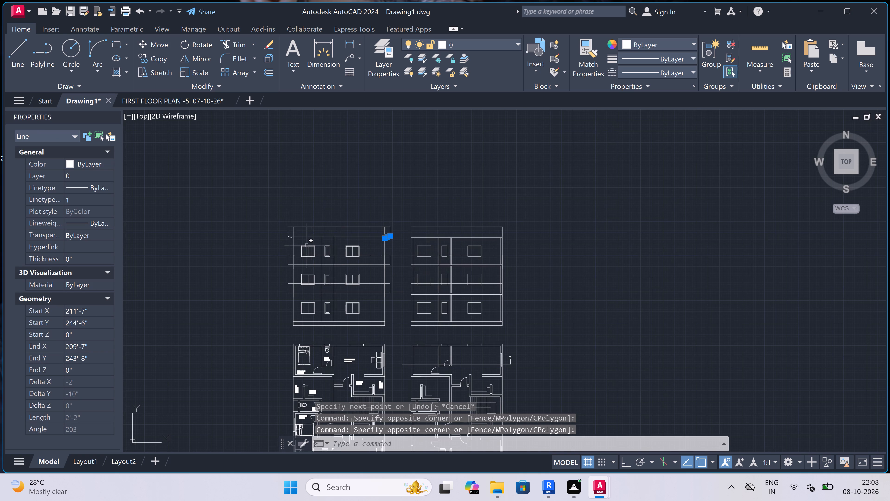
{"action": "scroll", "coordinate": [289, 237], "scroll_direction": "up", "scroll_amount": 4}
{"action": "scroll", "coordinate": [310, 235], "scroll_direction": "up", "scroll_amount": 1}
{"action": "double_click", "coordinate": [311, 235]}
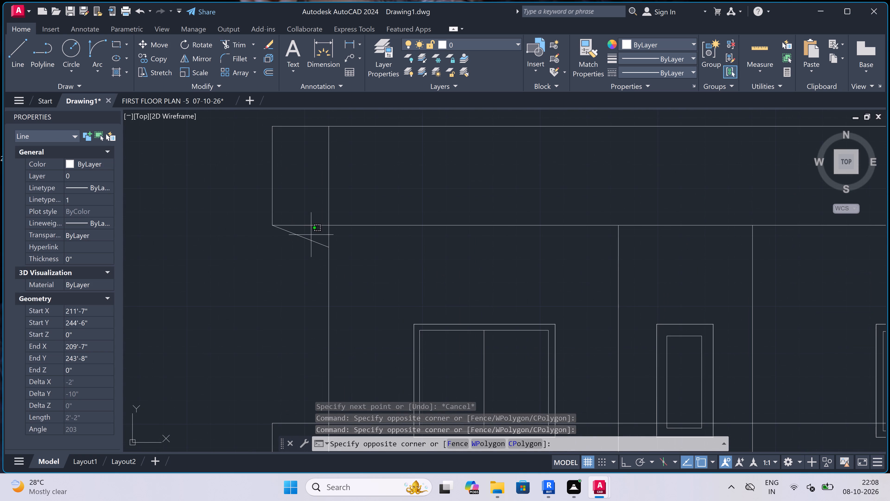
{"action": "left_click", "coordinate": [280, 254]}
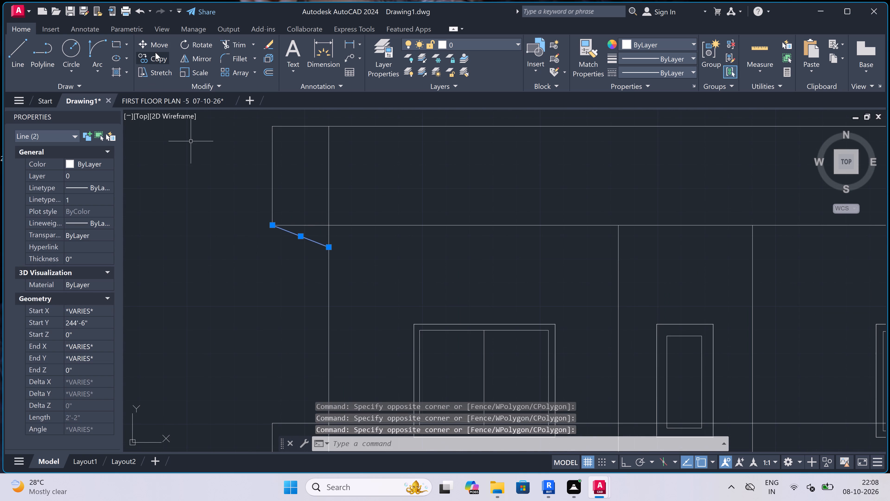
{"action": "left_click", "coordinate": [154, 58]}
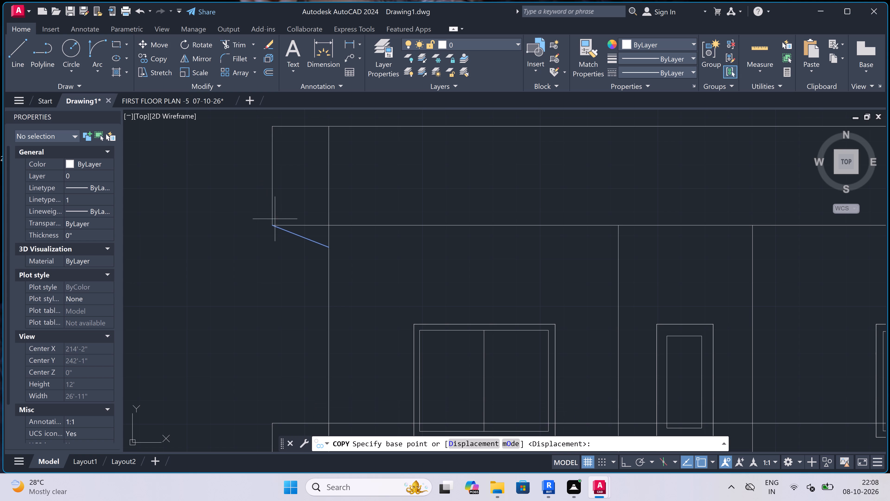
{"action": "left_click", "coordinate": [274, 225]}
{"action": "scroll", "coordinate": [274, 225], "scroll_direction": "down", "scroll_amount": 1}
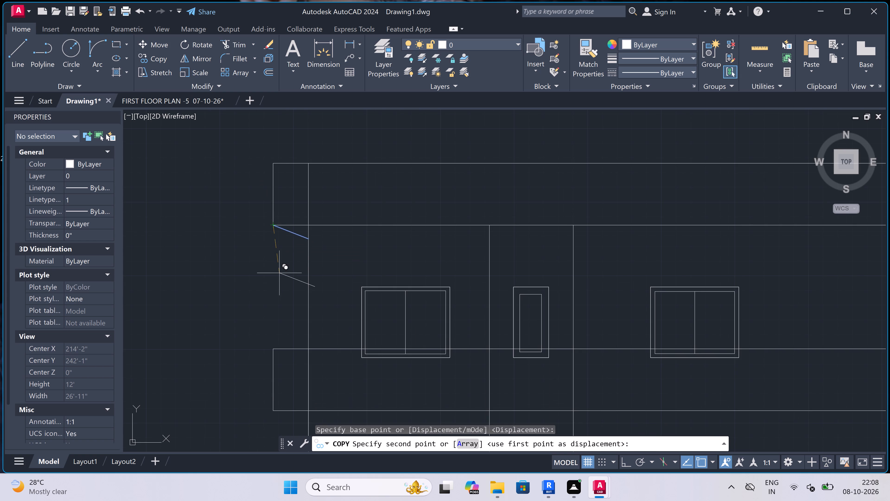
{"action": "scroll", "coordinate": [280, 273], "scroll_direction": "down", "scroll_amount": 2}
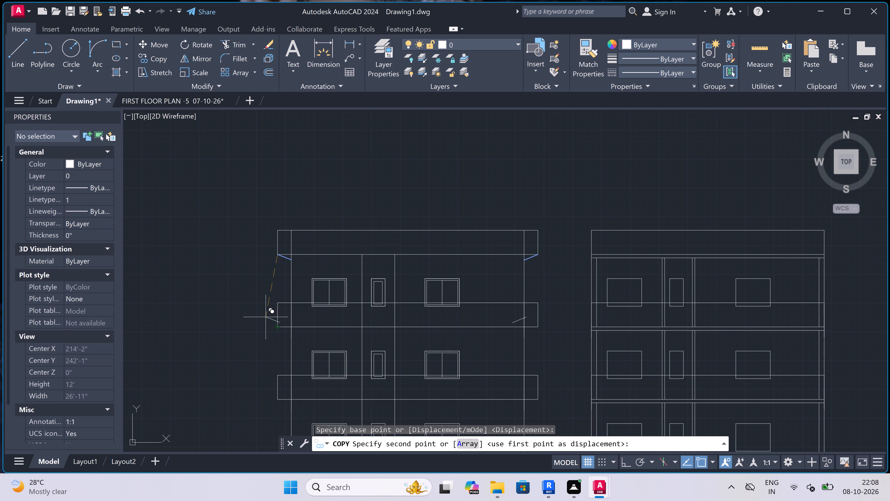
{"action": "key", "text": "F8"}
{"action": "scroll", "coordinate": [272, 342], "scroll_direction": "up", "scroll_amount": 2}
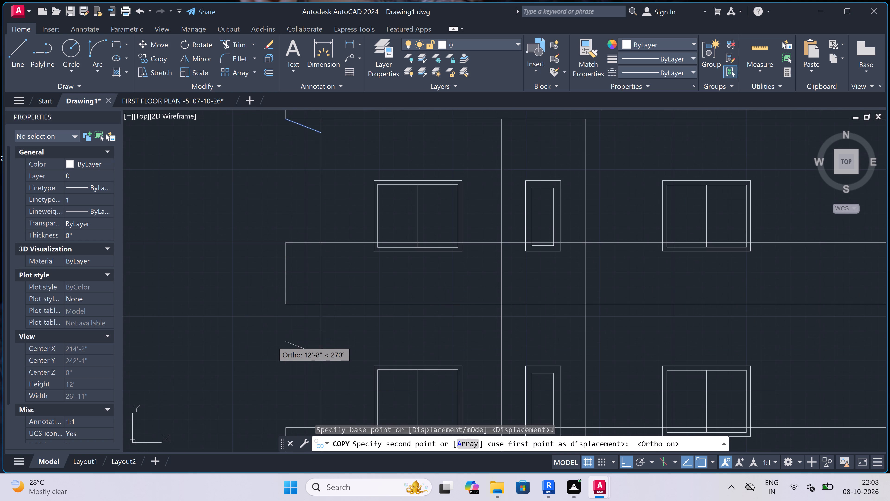
{"action": "left_click", "coordinate": [286, 301]}
Place another copy of both sloping support lines under the elevation's lowest band and finish copying.
{"action": "scroll", "coordinate": [286, 301], "scroll_direction": "down", "scroll_amount": 4}
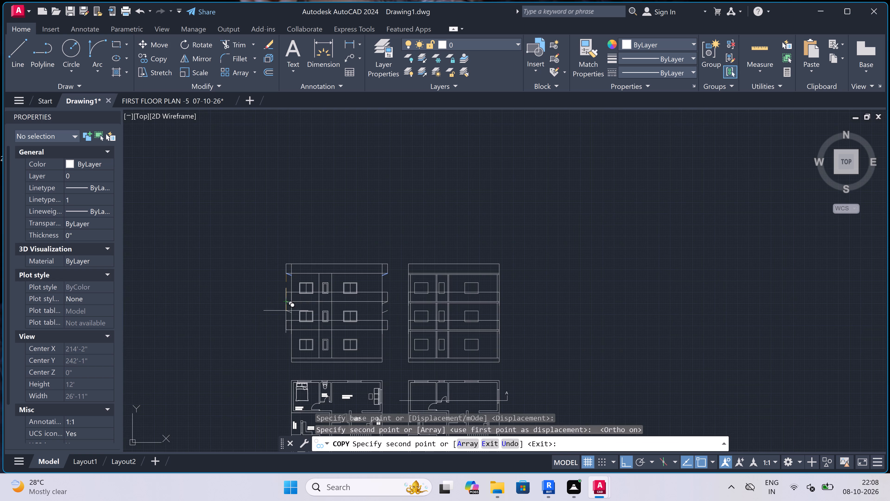
{"action": "scroll", "coordinate": [285, 332], "scroll_direction": "up", "scroll_amount": 3}
{"action": "left_click", "coordinate": [288, 325]}
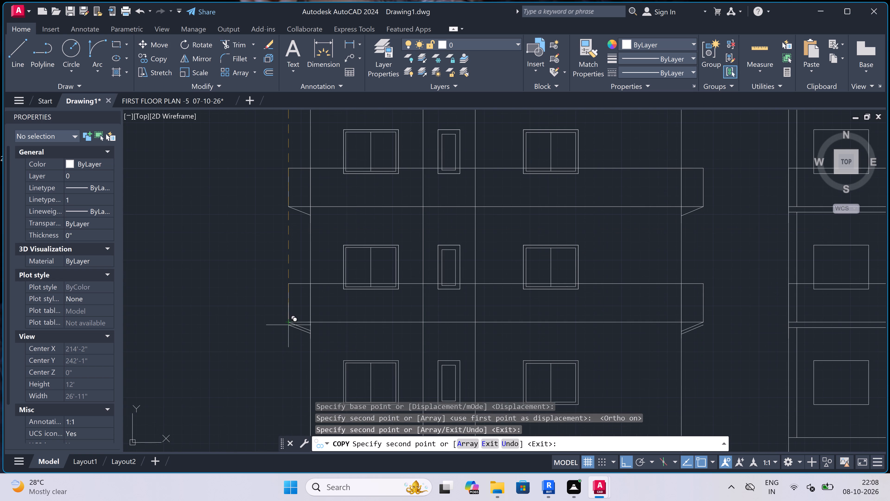
{"action": "key", "text": "Escape"}
Trim the outer wall lines inside the elevation's top band and all vertical wall lines crossing the middle band.
{"action": "scroll", "coordinate": [295, 298], "scroll_direction": "down", "scroll_amount": 2}
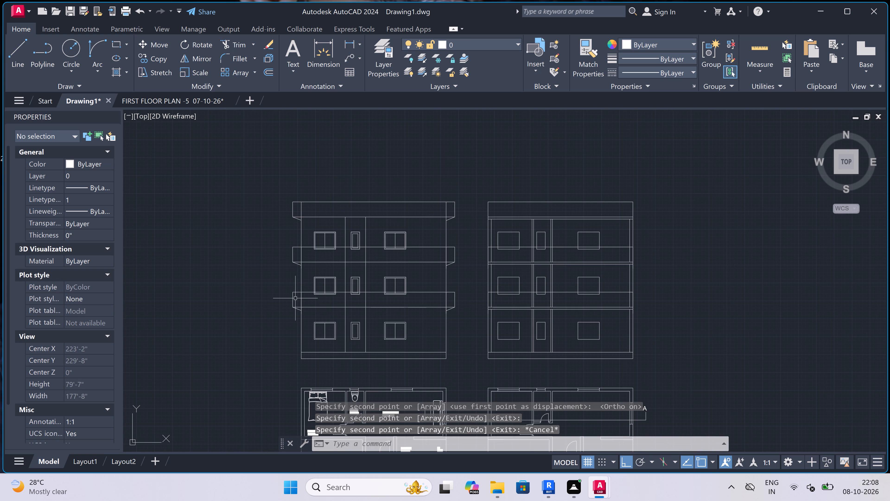
{"action": "type", "text": "tr"}
{"action": "key", "text": "space"}
{"action": "scroll", "coordinate": [305, 217], "scroll_direction": "up", "scroll_amount": 1}
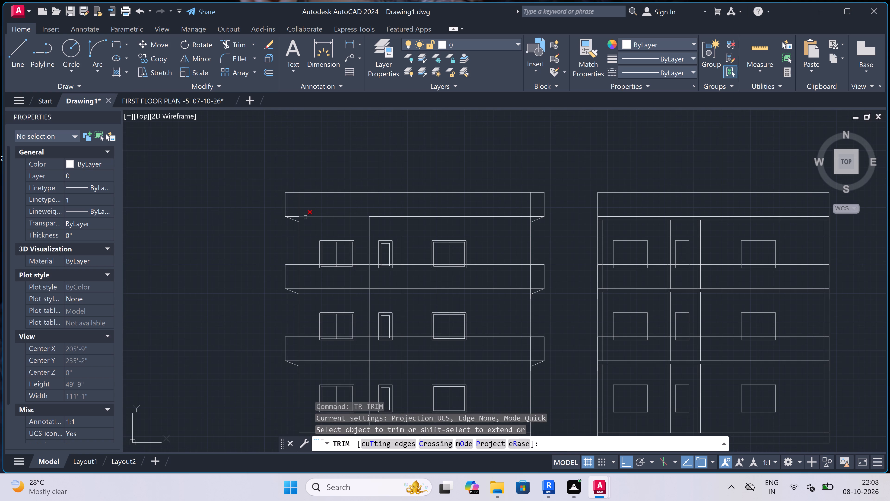
{"action": "left_click", "coordinate": [299, 203]}
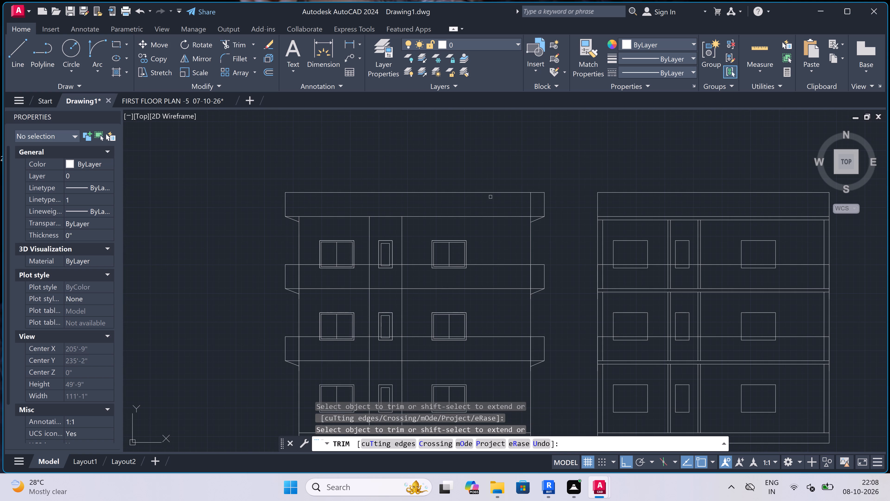
{"action": "left_click", "coordinate": [532, 202]}
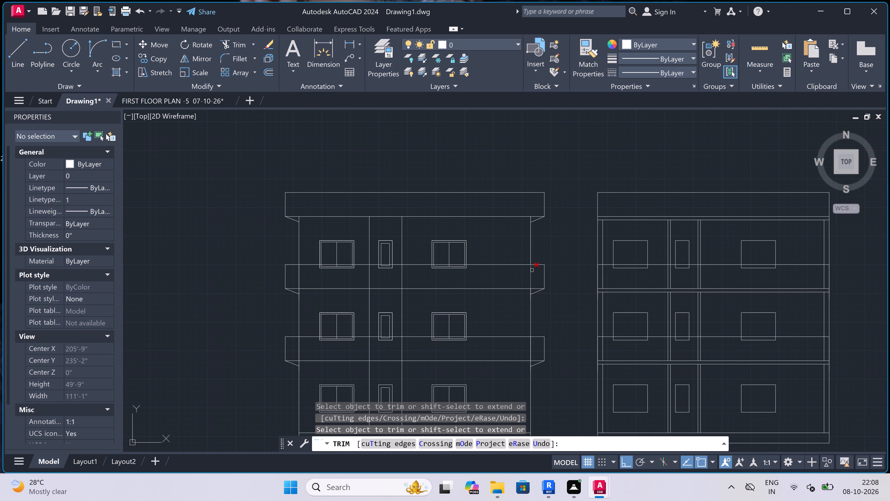
{"action": "triple_click", "coordinate": [534, 271]}
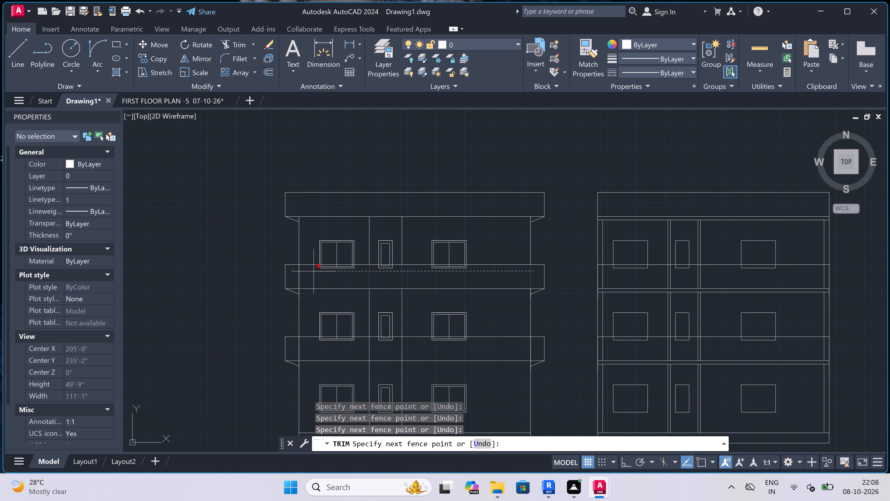
{"action": "left_click", "coordinate": [294, 273]}
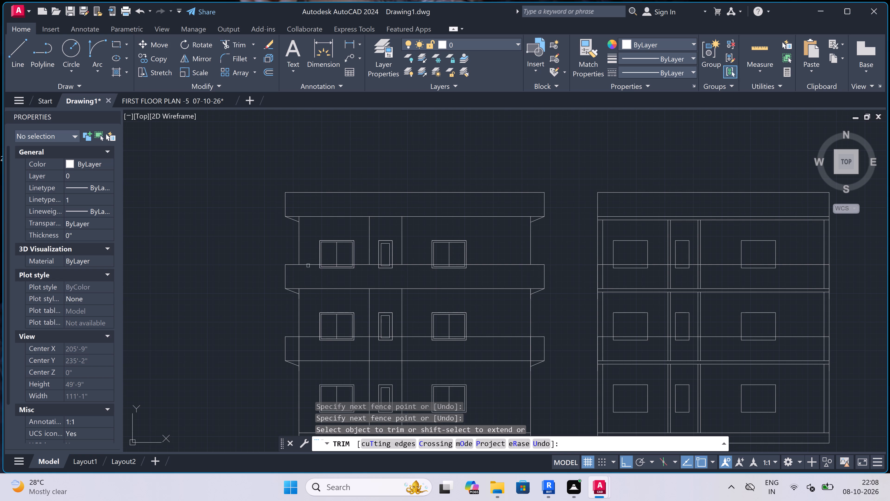
Trim away the parts of the top-storey left window that extend below the middle band's upper edge.
{"action": "scroll", "coordinate": [310, 263], "scroll_direction": "up", "scroll_amount": 3}
{"action": "scroll", "coordinate": [326, 275], "scroll_direction": "up", "scroll_amount": 1}
{"action": "left_click", "coordinate": [327, 273]}
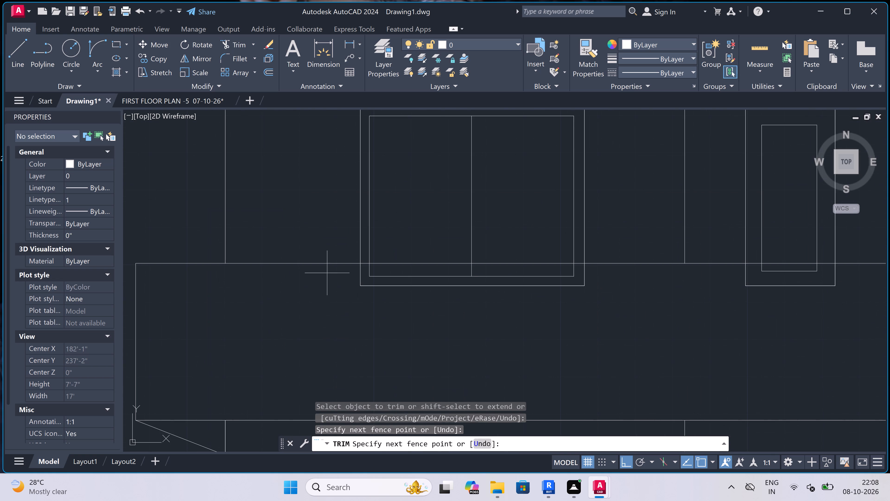
{"action": "left_click", "coordinate": [599, 269]}
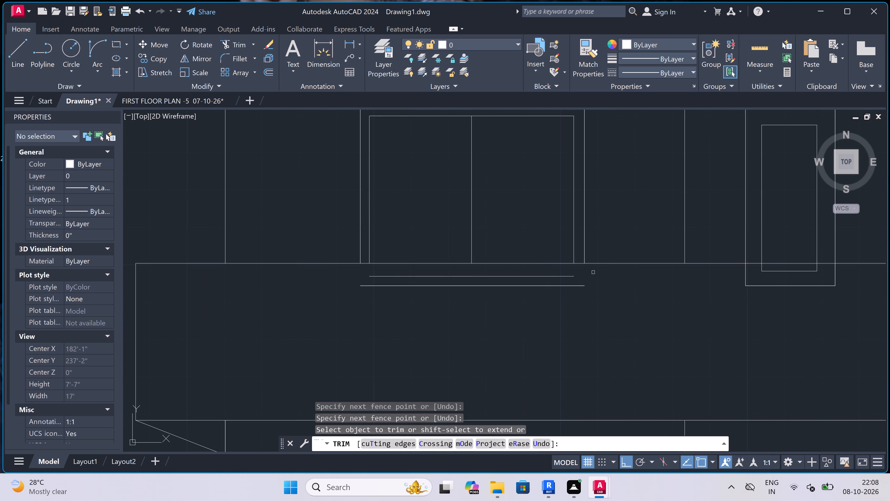
{"action": "left_click", "coordinate": [530, 271]}
{"action": "left_click", "coordinate": [439, 324]}
Trim away the parts of the top-storey right window that extend below the middle band's upper edge.
{"action": "scroll", "coordinate": [373, 302], "scroll_direction": "down", "scroll_amount": 2}
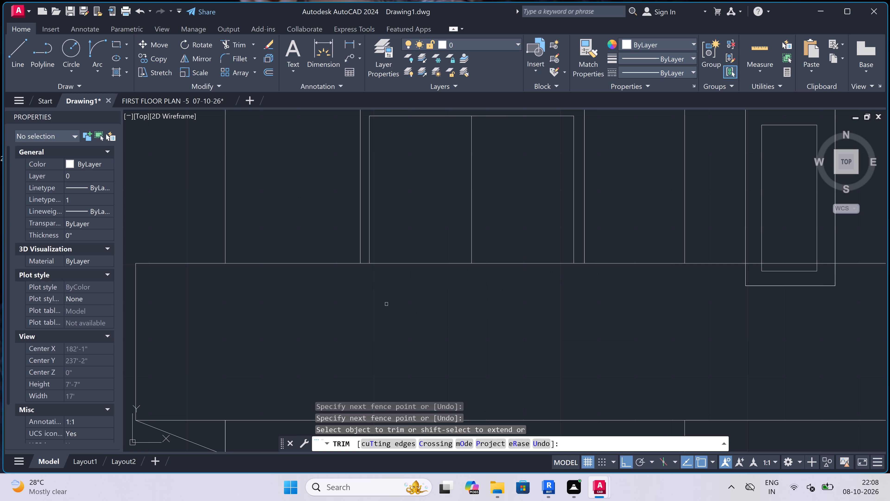
{"action": "scroll", "coordinate": [373, 302], "scroll_direction": "down", "scroll_amount": 2}
{"action": "scroll", "coordinate": [495, 279], "scroll_direction": "up", "scroll_amount": 3}
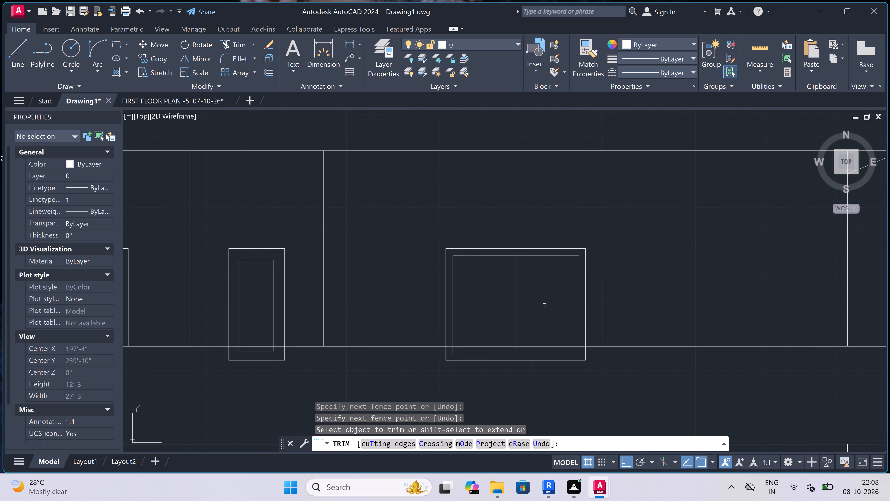
{"action": "left_click", "coordinate": [593, 353]}
{"action": "left_click", "coordinate": [403, 353]}
{"action": "left_click", "coordinate": [479, 355]}
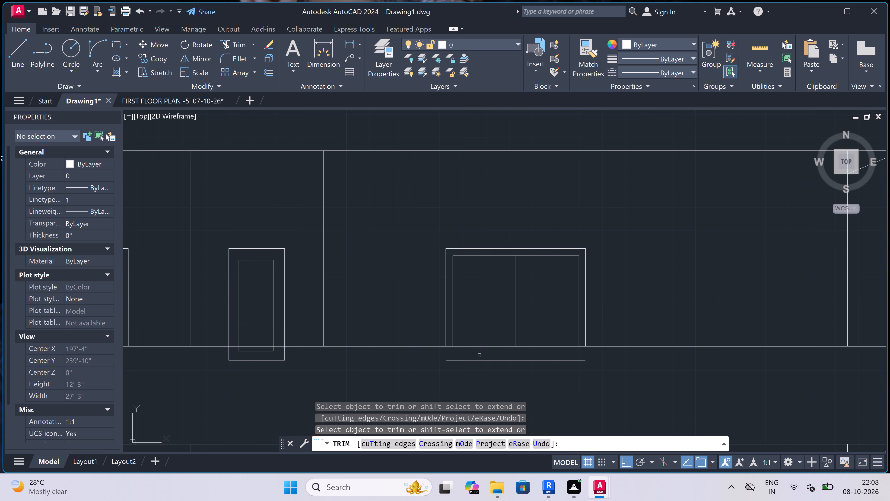
{"action": "left_click", "coordinate": [479, 355]}
{"action": "left_click", "coordinate": [470, 372]}
Trim away the parts of the narrow top-storey middle window that extend below the middle band's upper edge.
{"action": "scroll", "coordinate": [464, 359], "scroll_direction": "down", "scroll_amount": 3}
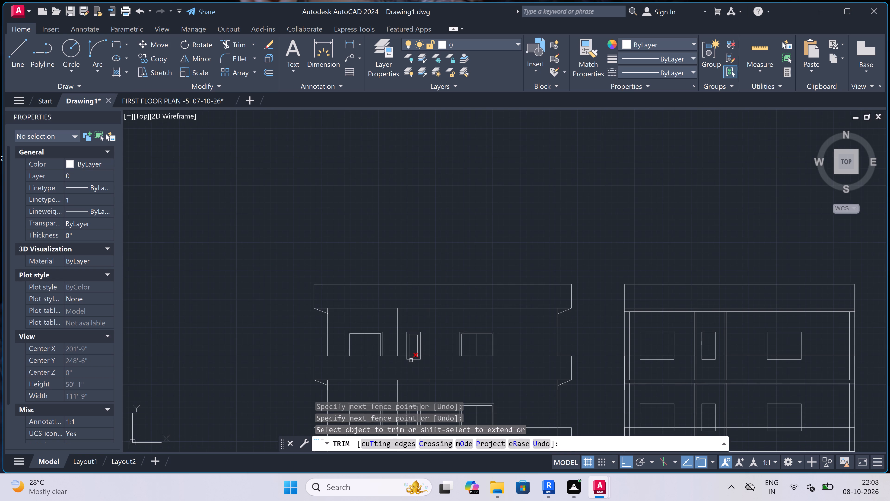
{"action": "scroll", "coordinate": [411, 360], "scroll_direction": "up", "scroll_amount": 3}
{"action": "scroll", "coordinate": [410, 342], "scroll_direction": "up", "scroll_amount": 2}
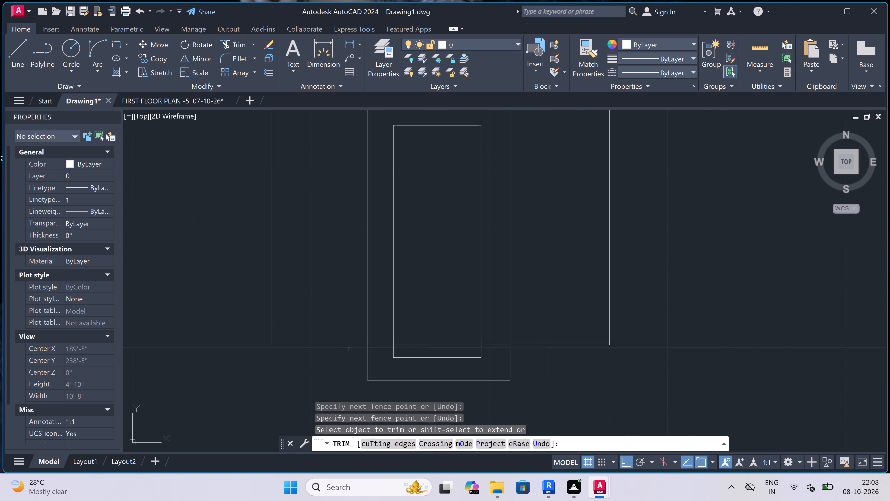
{"action": "left_click", "coordinate": [355, 352]}
{"action": "left_click", "coordinate": [559, 353]}
{"action": "left_click", "coordinate": [440, 354]}
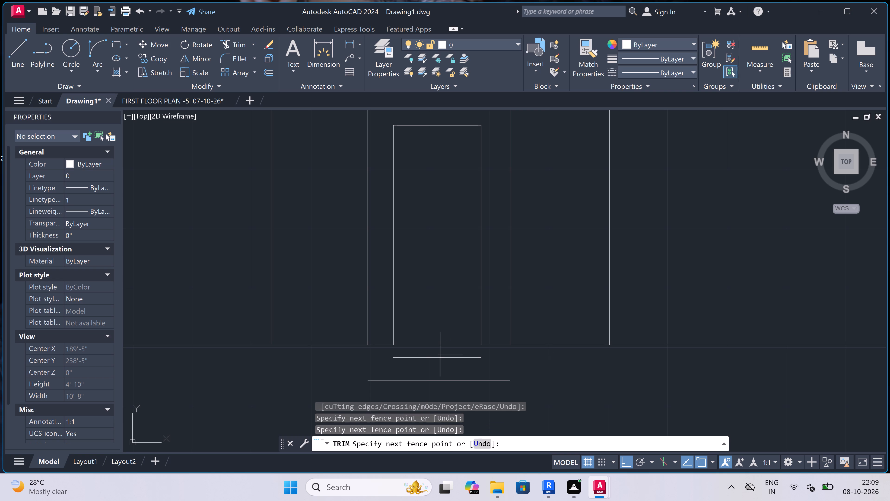
{"action": "scroll", "coordinate": [440, 354], "scroll_direction": "down", "scroll_amount": 1}
{"action": "left_click", "coordinate": [439, 386]}
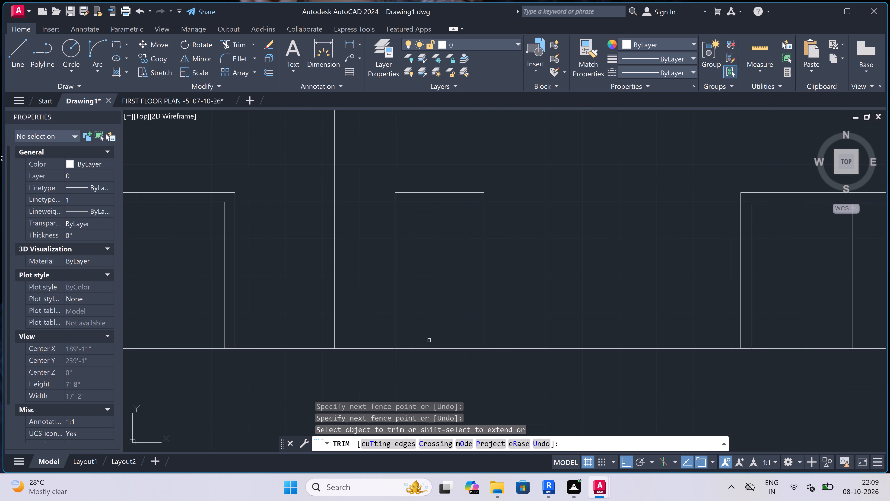
{"action": "scroll", "coordinate": [412, 273], "scroll_direction": "down", "scroll_amount": 5}
{"action": "scroll", "coordinate": [406, 342], "scroll_direction": "up", "scroll_amount": 3}
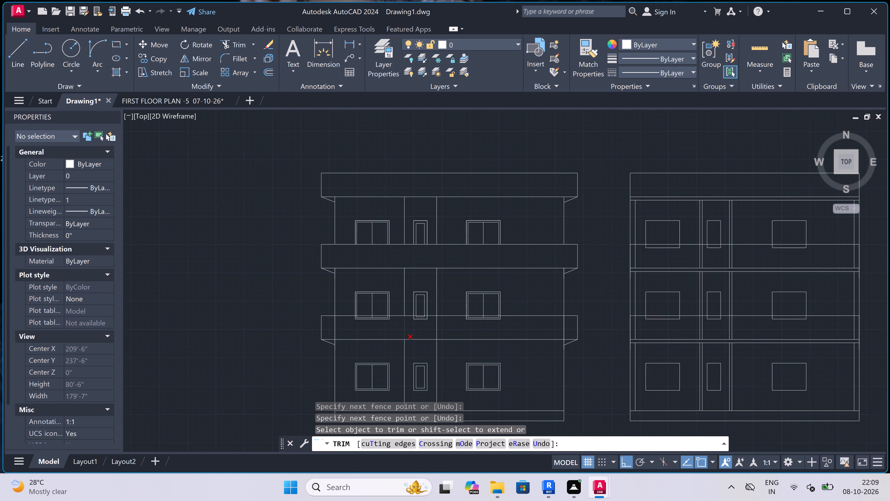
Trim away the parts of the elevation's middle-storey left window that extend below the lower band's upper edge.
{"action": "scroll", "coordinate": [406, 342], "scroll_direction": "up", "scroll_amount": 1}
{"action": "scroll", "coordinate": [307, 250], "scroll_direction": "down", "scroll_amount": 2}
{"action": "scroll", "coordinate": [283, 241], "scroll_direction": "up", "scroll_amount": 3}
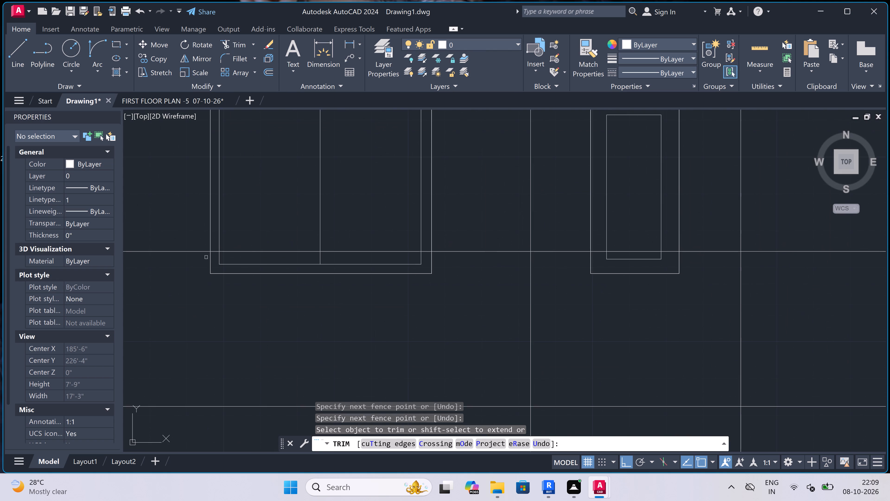
{"action": "left_click", "coordinate": [198, 255]}
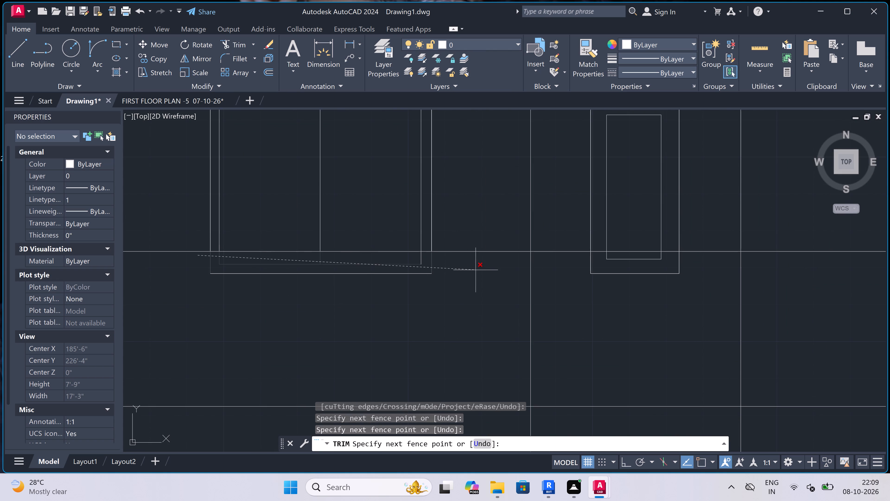
{"action": "left_click", "coordinate": [475, 256]}
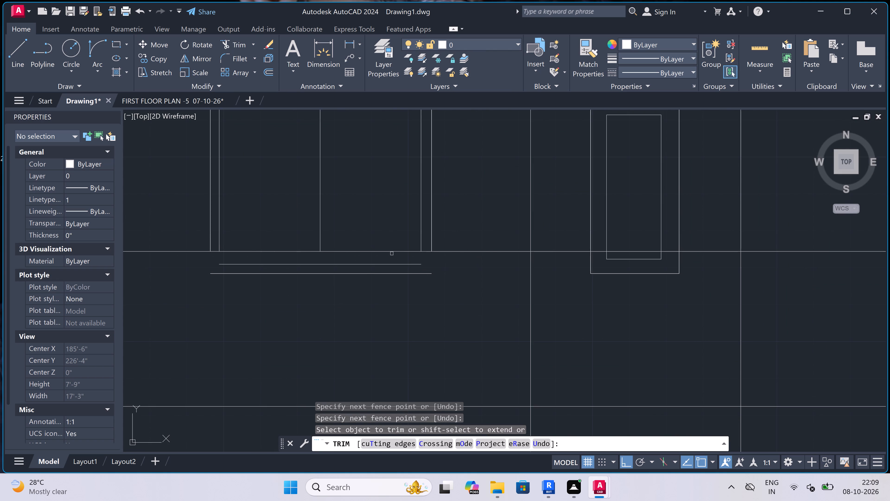
{"action": "left_click", "coordinate": [387, 260]}
{"action": "left_click", "coordinate": [380, 296]}
Trim away the parts of the narrow middle-storey window between the two wide ones that extend below the lower band's upper edge.
{"action": "scroll", "coordinate": [380, 293], "scroll_direction": "down", "scroll_amount": 2}
{"action": "scroll", "coordinate": [529, 262], "scroll_direction": "up", "scroll_amount": 2}
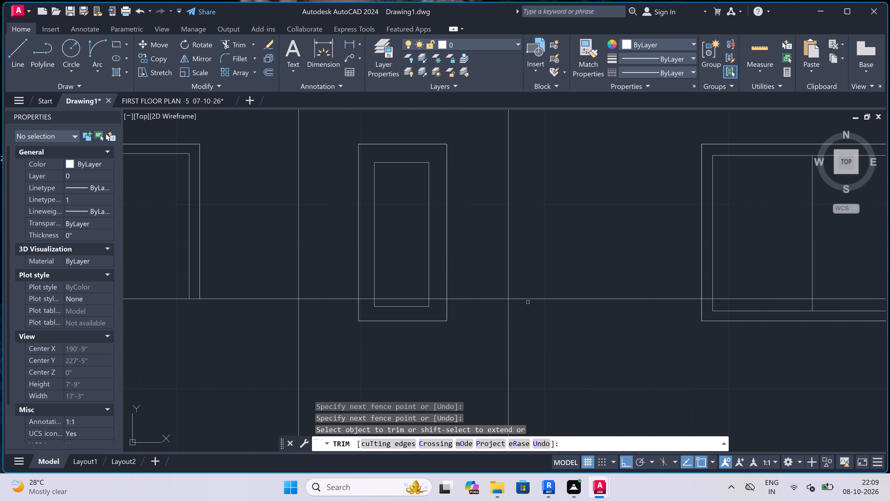
{"action": "left_click", "coordinate": [528, 304]}
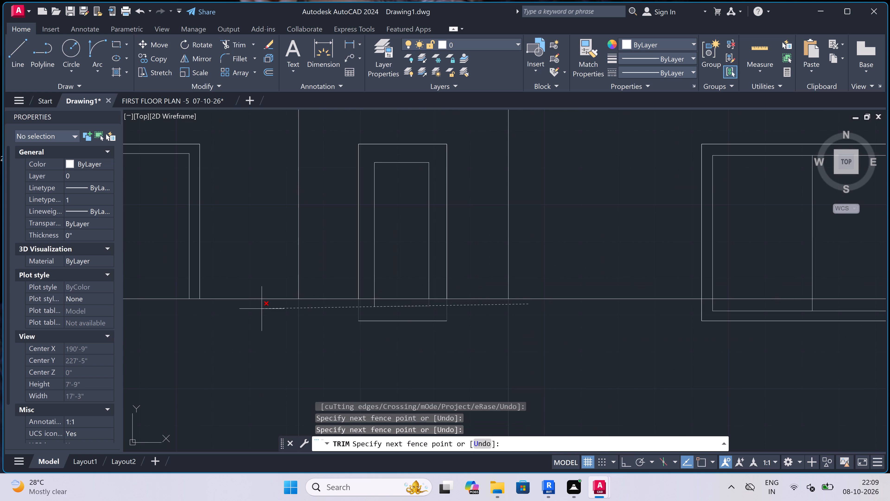
{"action": "left_click", "coordinate": [262, 309]}
{"action": "scroll", "coordinate": [376, 303], "scroll_direction": "up", "scroll_amount": 3}
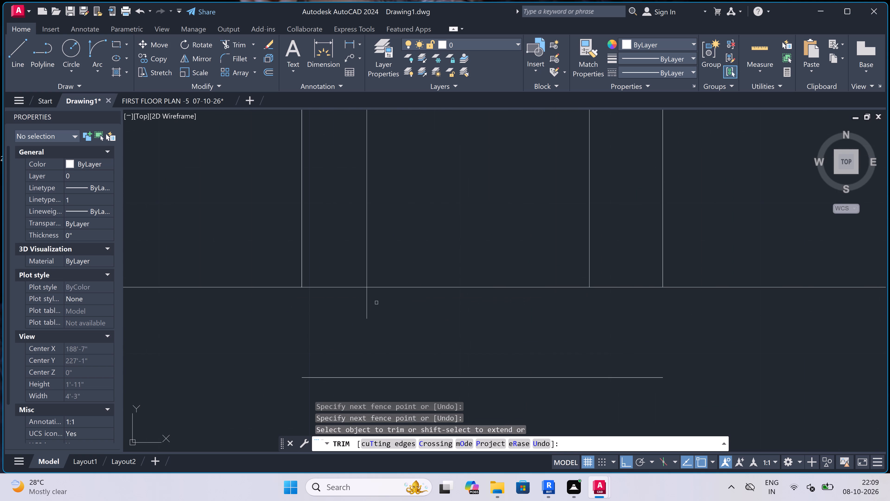
{"action": "left_click", "coordinate": [376, 302]}
{"action": "left_click", "coordinate": [335, 300]}
{"action": "scroll", "coordinate": [335, 300], "scroll_direction": "down", "scroll_amount": 3}
{"action": "left_click", "coordinate": [350, 317]}
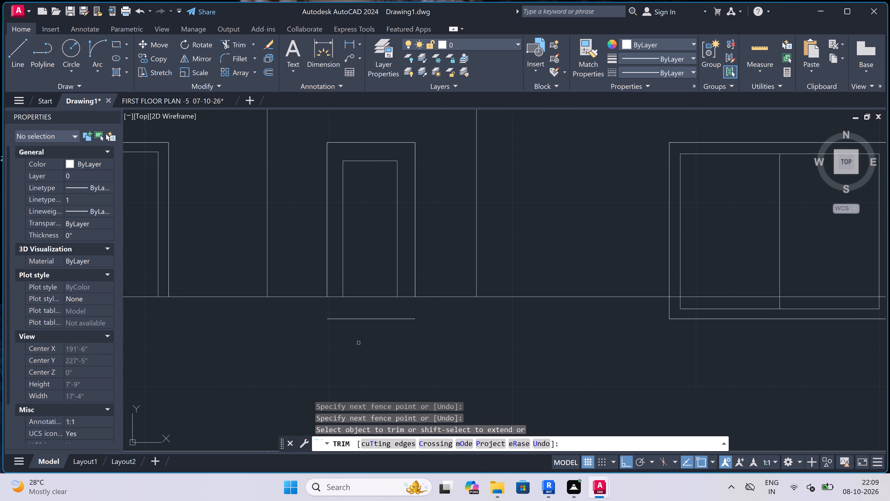
{"action": "left_click", "coordinate": [359, 343]}
{"action": "left_click", "coordinate": [364, 307]}
Trim away the parts of the middle-storey right window that extend below the lower band's upper edge.
{"action": "scroll", "coordinate": [364, 307], "scroll_direction": "down", "scroll_amount": 5}
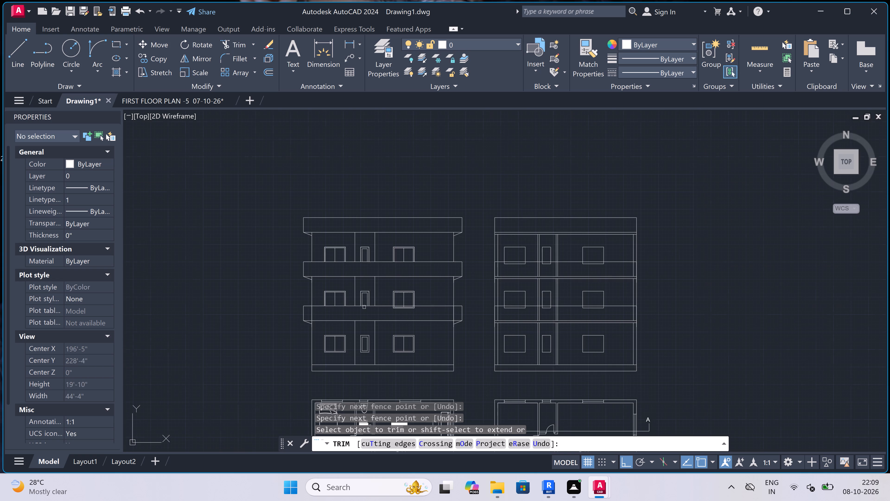
{"action": "scroll", "coordinate": [404, 305], "scroll_direction": "up", "scroll_amount": 4}
{"action": "scroll", "coordinate": [406, 328], "scroll_direction": "up", "scroll_amount": 1}
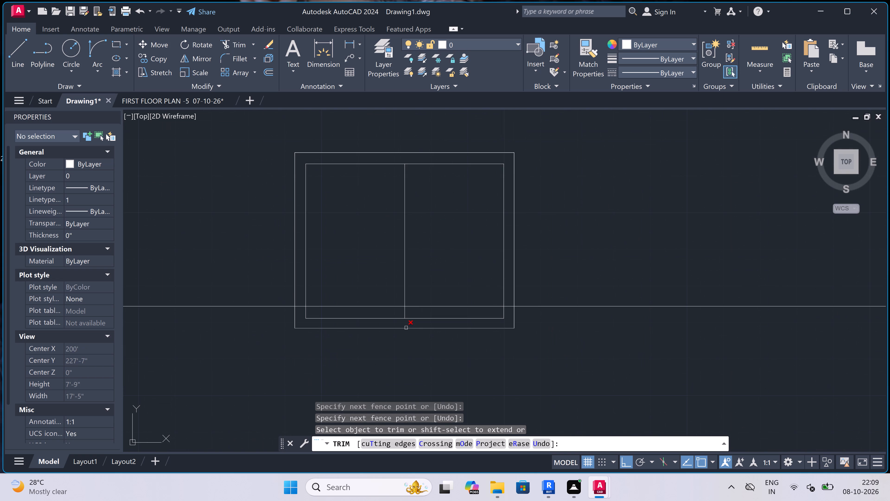
{"action": "left_click", "coordinate": [286, 315]}
{"action": "left_click", "coordinate": [534, 317]}
{"action": "left_click", "coordinate": [466, 315]}
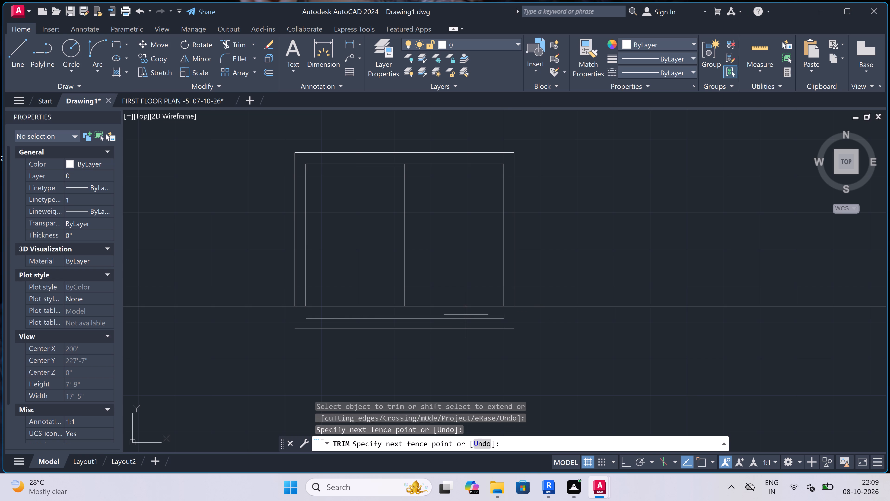
{"action": "double_click", "coordinate": [428, 342]}
Trim both outer wall lines where they cross the elevation's lower band, and end the Trim command.
{"action": "scroll", "coordinate": [428, 321], "scroll_direction": "down", "scroll_amount": 5}
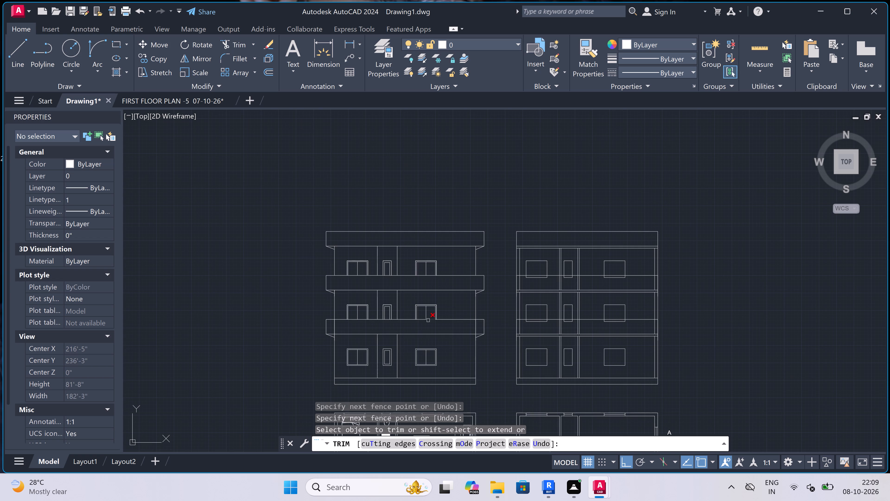
{"action": "scroll", "coordinate": [513, 319], "scroll_direction": "up", "scroll_amount": 2}
{"action": "scroll", "coordinate": [410, 335], "scroll_direction": "up", "scroll_amount": 2}
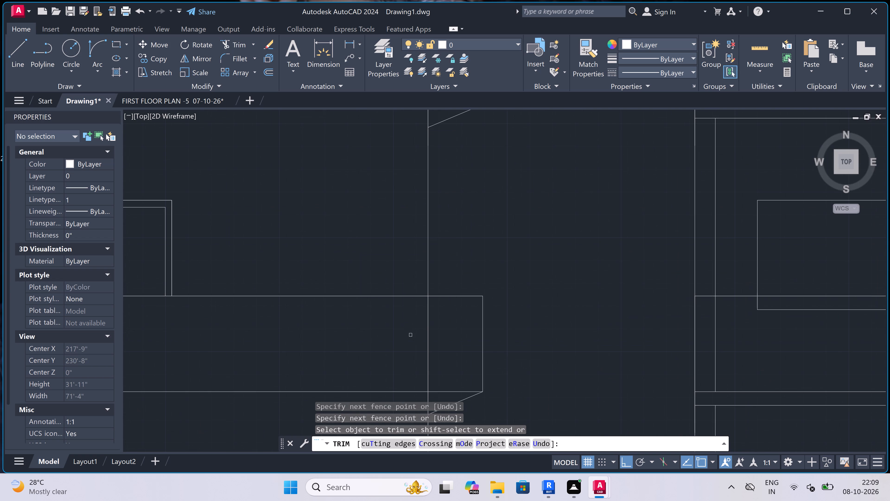
{"action": "left_click", "coordinate": [411, 334]}
{"action": "left_click", "coordinate": [435, 324]}
{"action": "scroll", "coordinate": [435, 324], "scroll_direction": "down", "scroll_amount": 5}
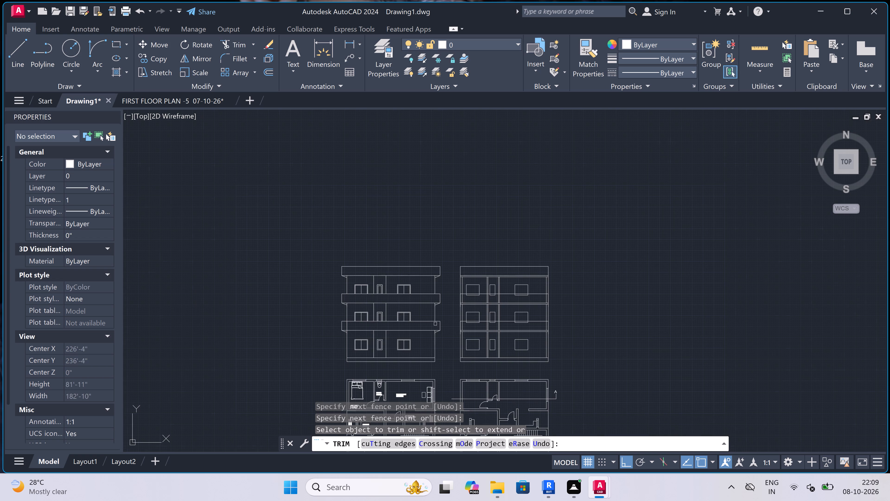
{"action": "scroll", "coordinate": [338, 318], "scroll_direction": "up", "scroll_amount": 4}
{"action": "left_click", "coordinate": [348, 330]}
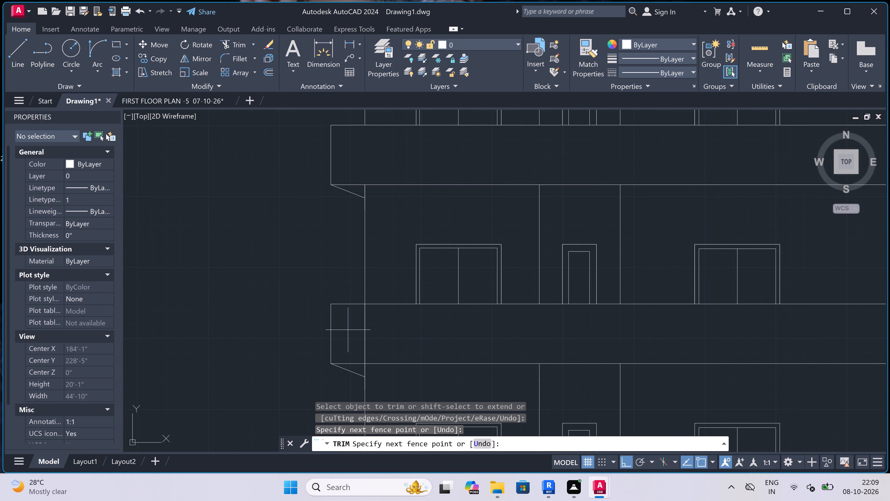
{"action": "left_click", "coordinate": [399, 324]}
{"action": "scroll", "coordinate": [385, 266], "scroll_direction": "down", "scroll_amount": 5}
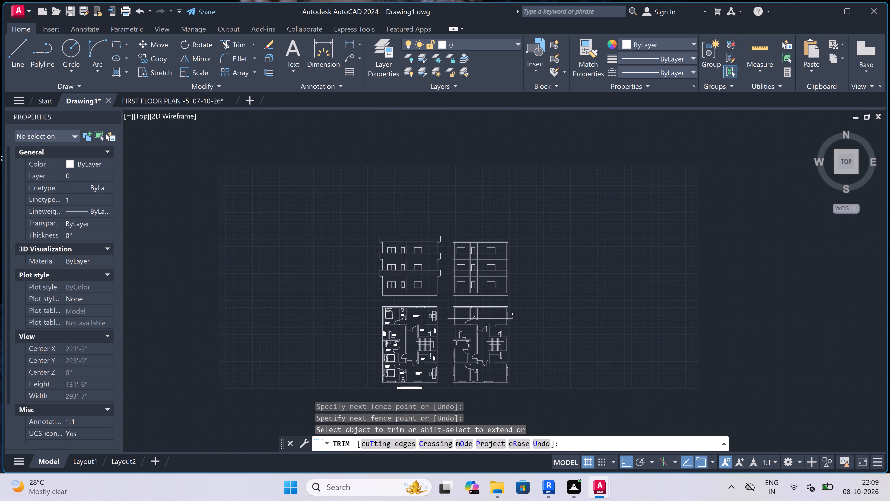
{"action": "key", "text": "Escape"}
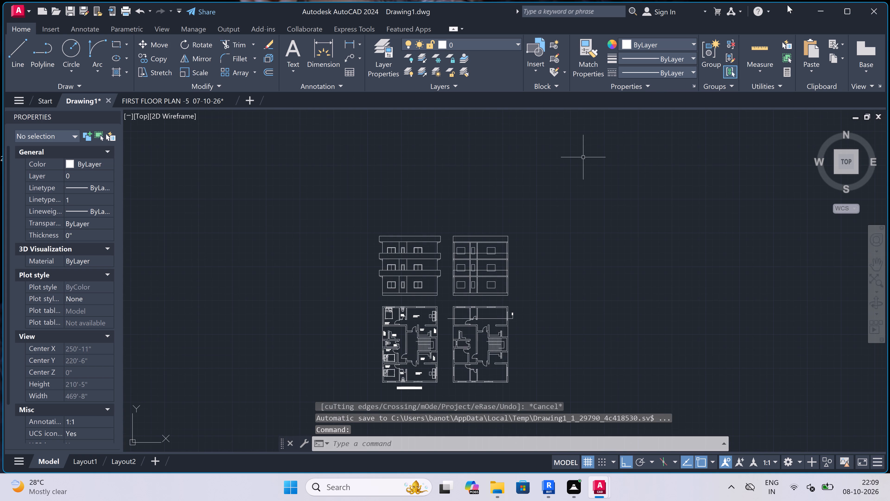
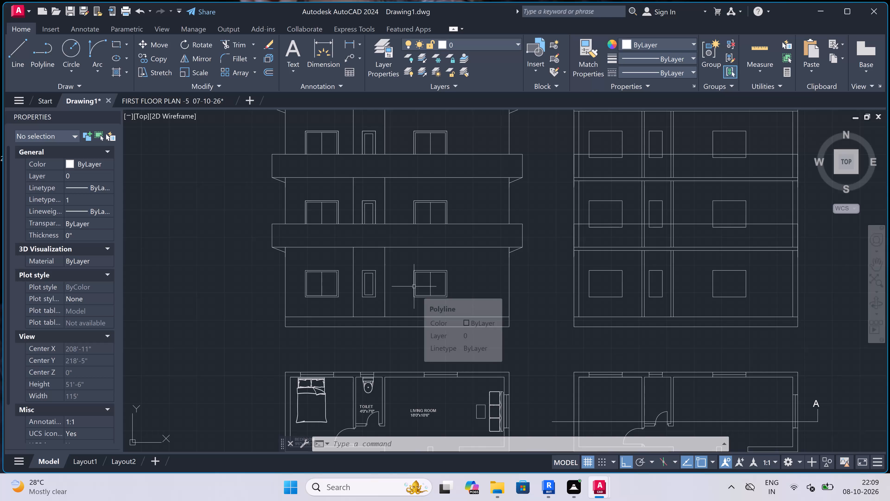
Add the multiline text label ELEVATION below the elevation drawing, between it and the furnished floor plan.
{"action": "type", "text": "mt"}
{"action": "key", "text": "space"}
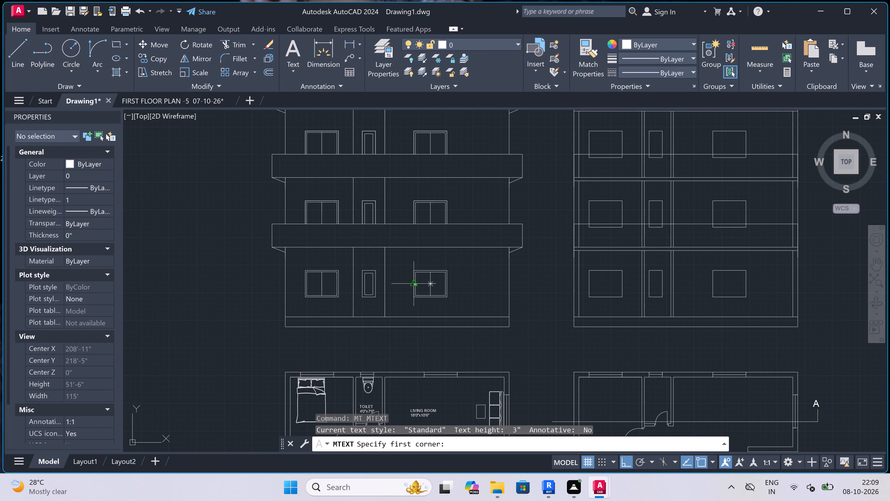
{"action": "scroll", "coordinate": [393, 332], "scroll_direction": "up", "scroll_amount": 1}
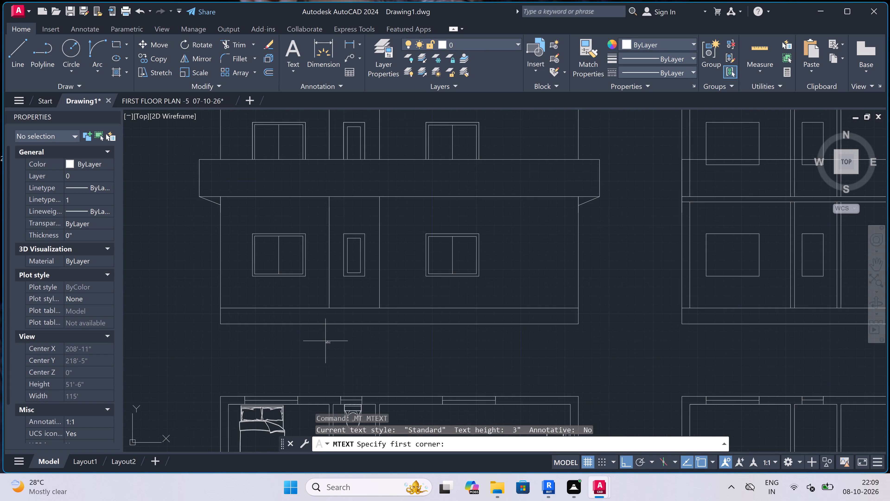
{"action": "left_click_drag", "start_coordinate": [310, 349], "coordinate": [319, 351]}
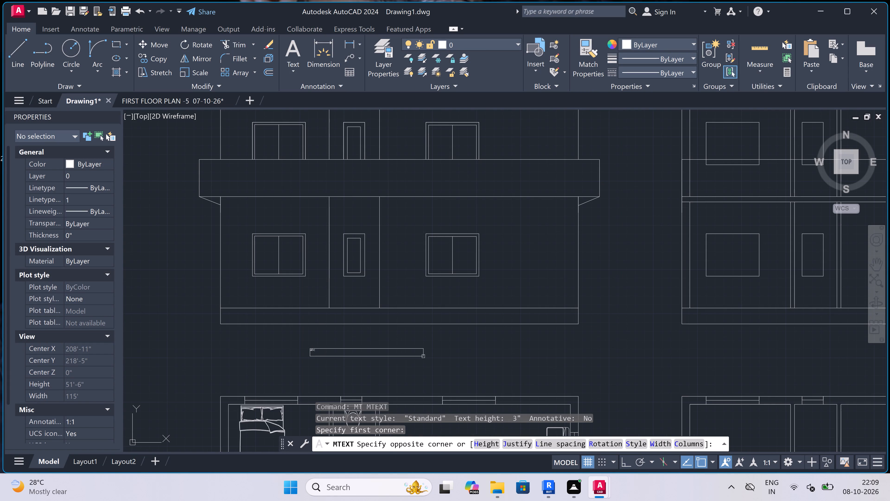
{"action": "left_click", "coordinate": [649, 362]}
{"action": "scroll", "coordinate": [391, 370], "scroll_direction": "up", "scroll_amount": 2}
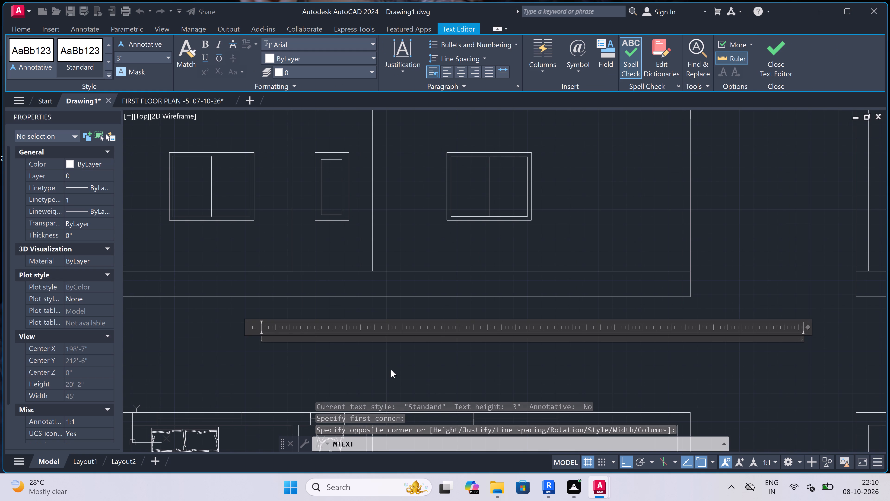
{"action": "type", "text": "ELEVATION"}
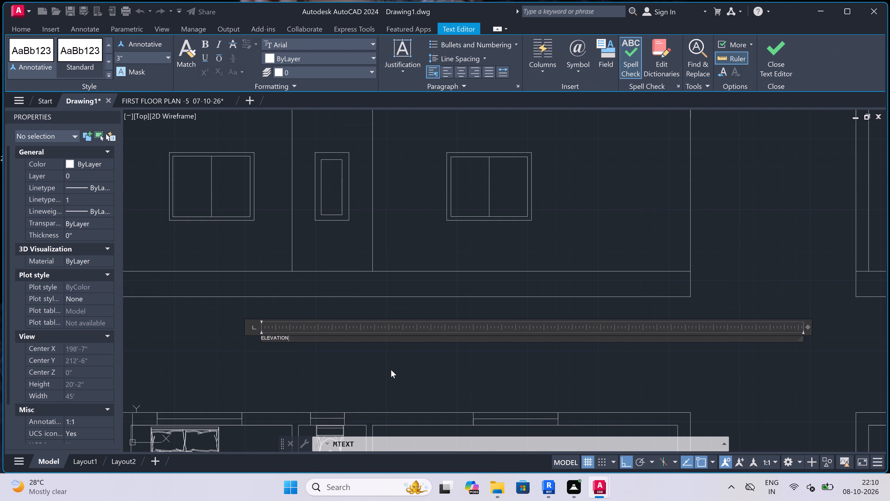
{"action": "scroll", "coordinate": [281, 358], "scroll_direction": "up", "scroll_amount": 2}
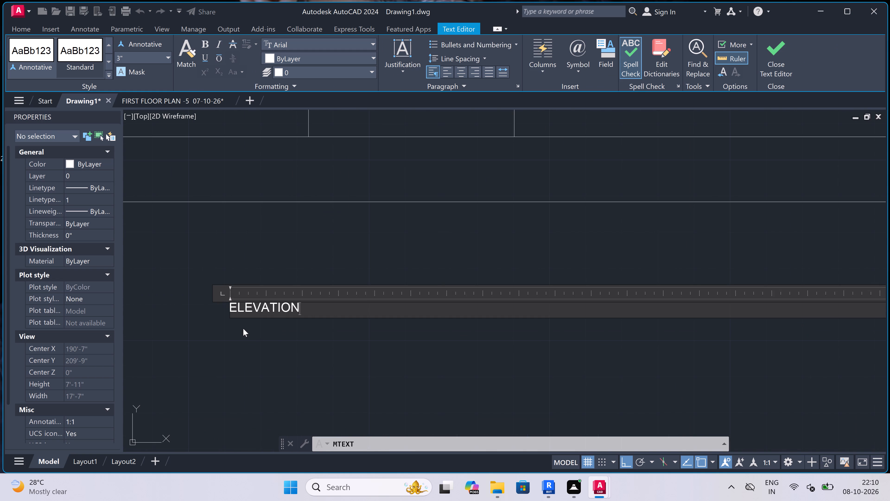
{"action": "left_click", "coordinate": [307, 342]}
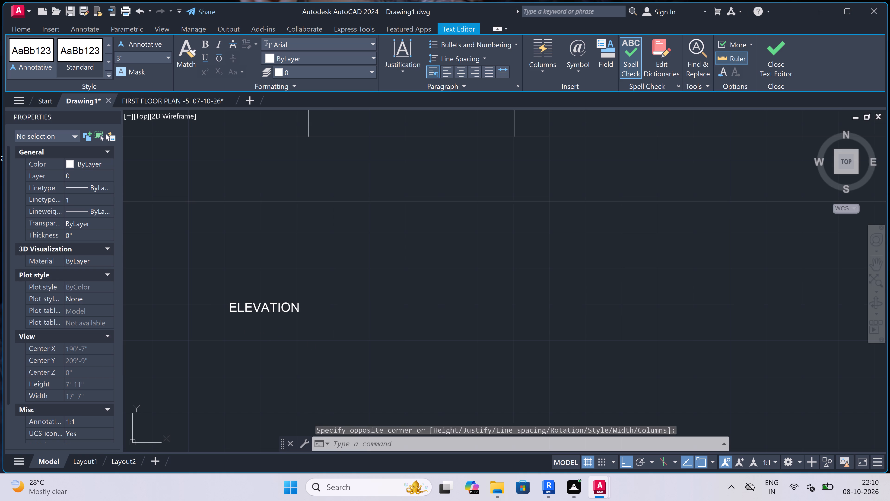
Add the multiline text label SECTION-A below the section drawing, above the plan with the section line.
{"action": "scroll", "coordinate": [313, 302], "scroll_direction": "down", "scroll_amount": 4}
{"action": "key", "text": "space"}
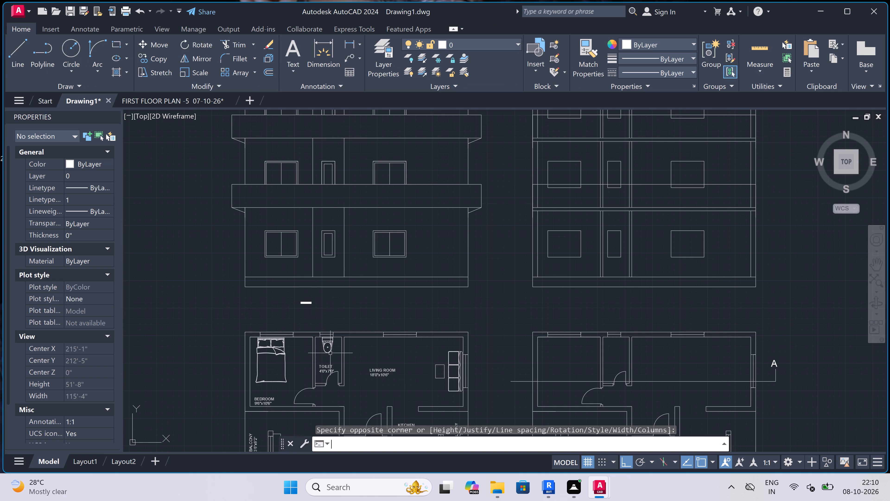
{"action": "scroll", "coordinate": [331, 353], "scroll_direction": "down", "scroll_amount": 1}
{"action": "scroll", "coordinate": [637, 304], "scroll_direction": "up", "scroll_amount": 2}
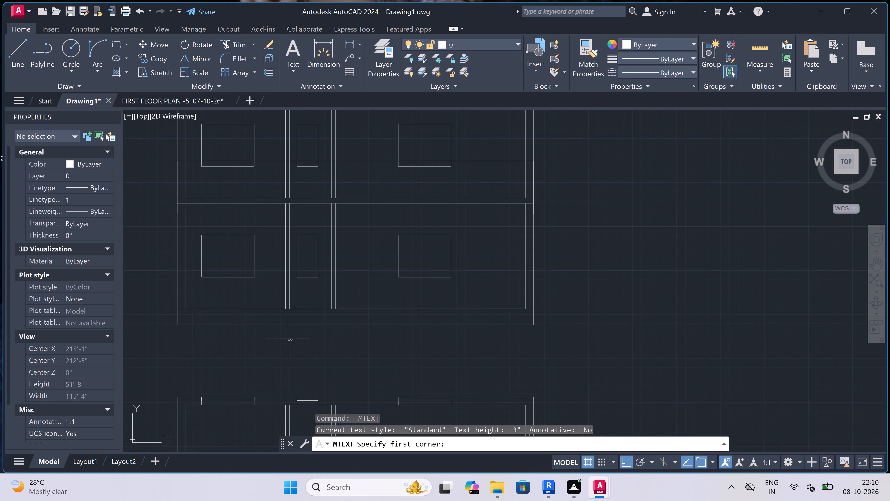
{"action": "left_click_drag", "start_coordinate": [271, 347], "coordinate": [273, 348]}
{"action": "double_click", "coordinate": [492, 353]}
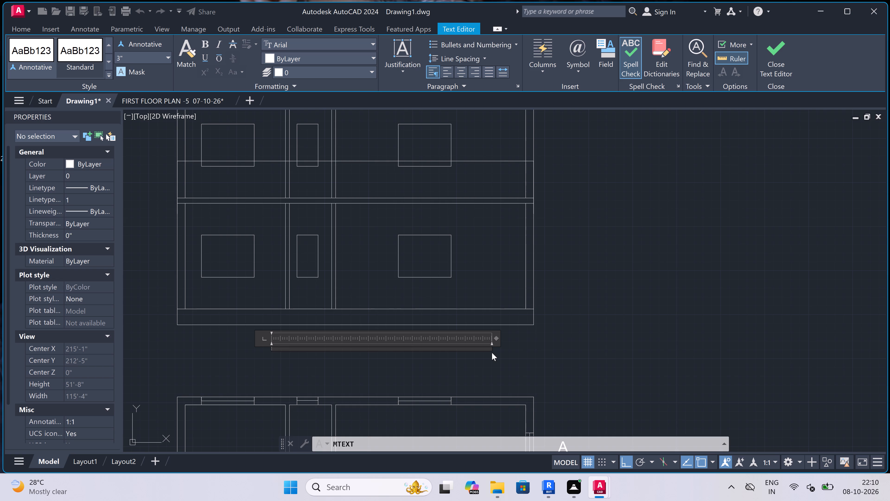
{"action": "type", "text": "SECTION"}
{"action": "key", "text": "minus"}
{"action": "key", "text": "a"}
{"action": "scroll", "coordinate": [272, 361], "scroll_direction": "up", "scroll_amount": 3}
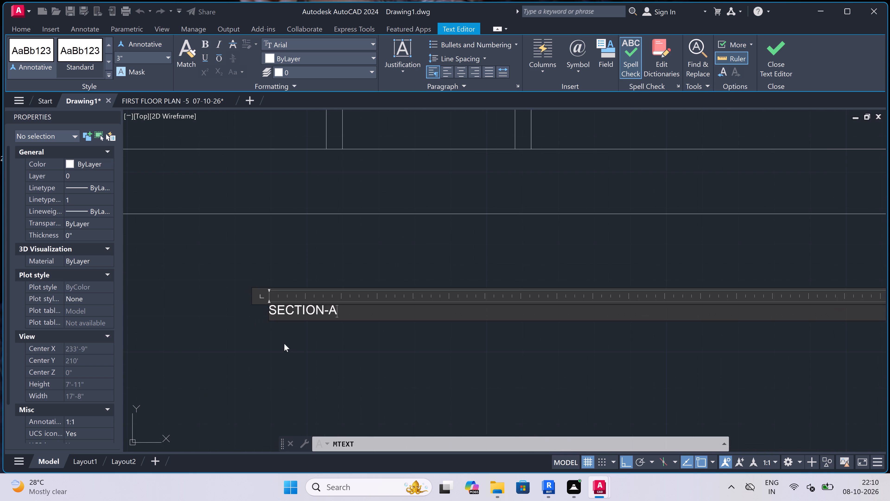
{"action": "left_click", "coordinate": [284, 344]}
Set the text height of both the SECTION-A and ELEVATION labels to 1.5' and clear the selection.
{"action": "left_click", "coordinate": [296, 302]}
{"action": "left_click", "coordinate": [270, 336]}
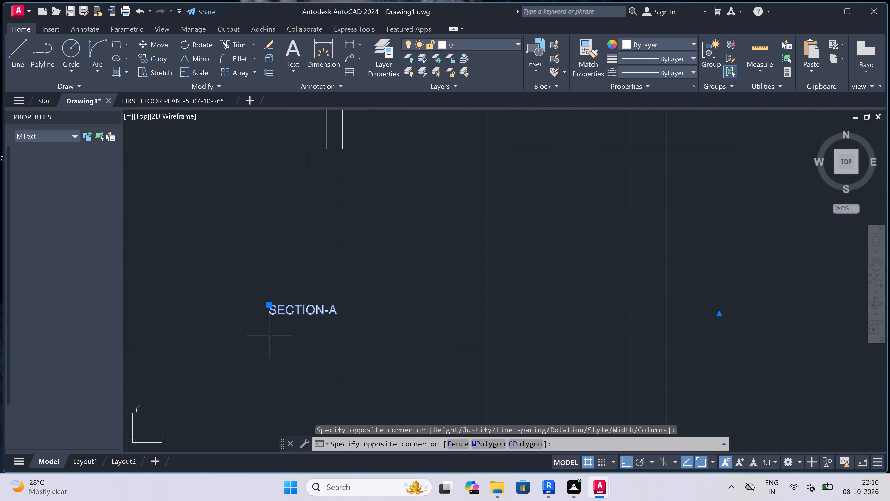
{"action": "scroll", "coordinate": [292, 290], "scroll_direction": "down", "scroll_amount": 8}
{"action": "scroll", "coordinate": [208, 290], "scroll_direction": "up", "scroll_amount": 2}
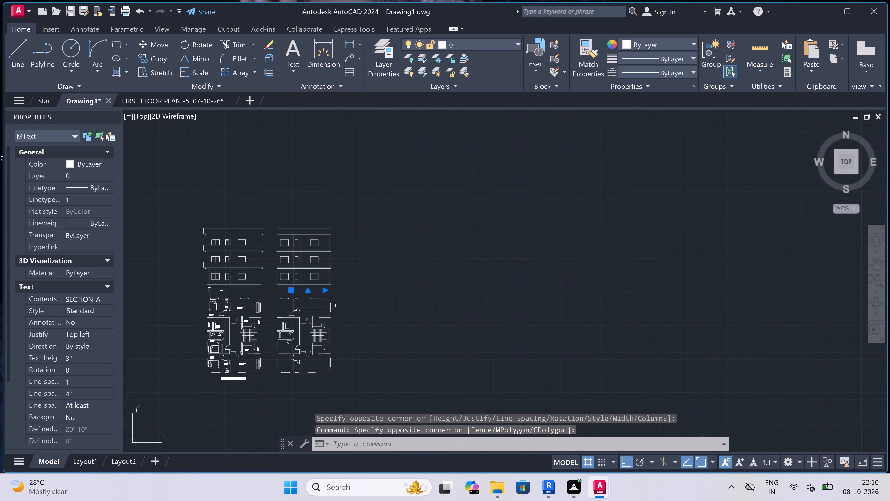
{"action": "scroll", "coordinate": [208, 290], "scroll_direction": "up", "scroll_amount": 2}
{"action": "scroll", "coordinate": [288, 302], "scroll_direction": "up", "scroll_amount": 1}
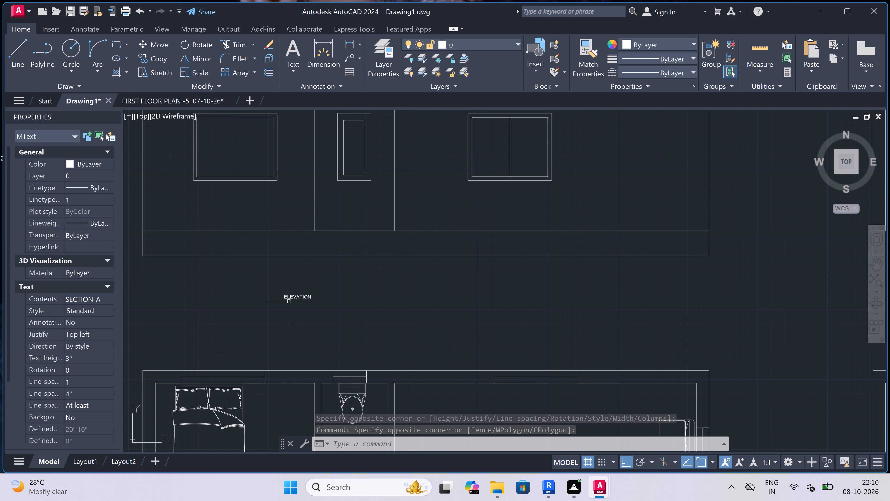
{"action": "double_click", "coordinate": [289, 301]}
{"action": "left_click", "coordinate": [269, 293]}
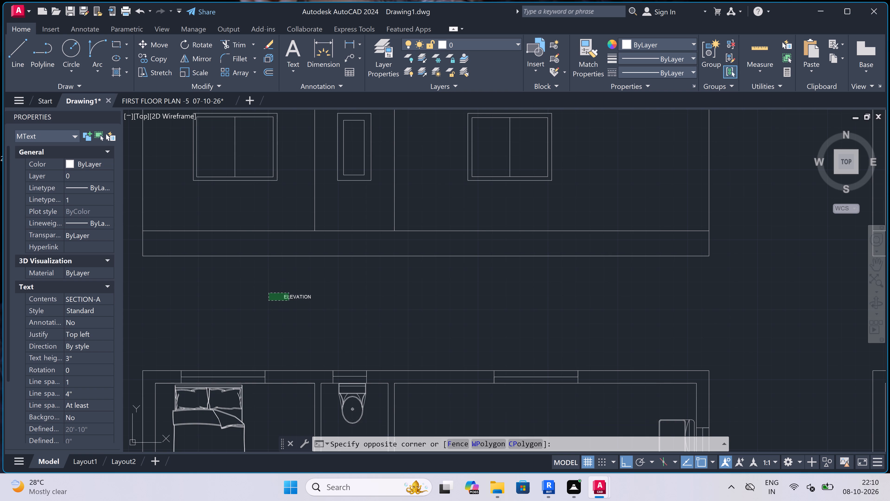
{"action": "left_click", "coordinate": [84, 359]}
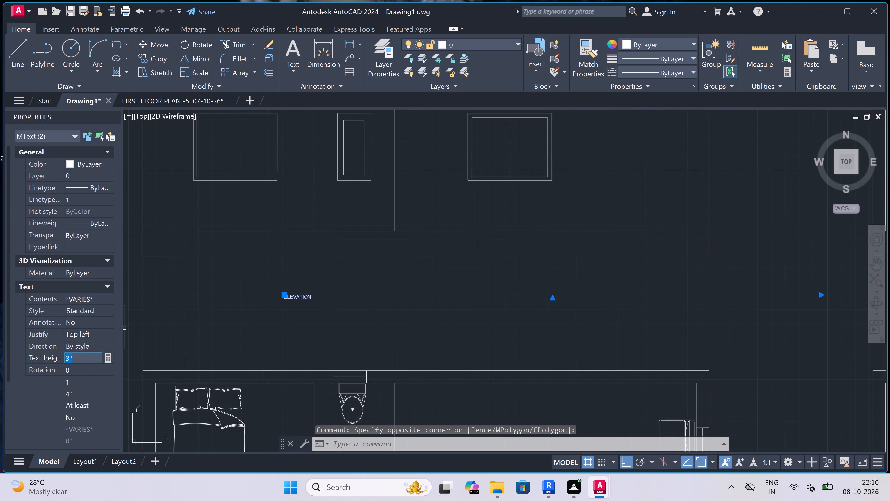
{"action": "key", "text": "BackSpace"}
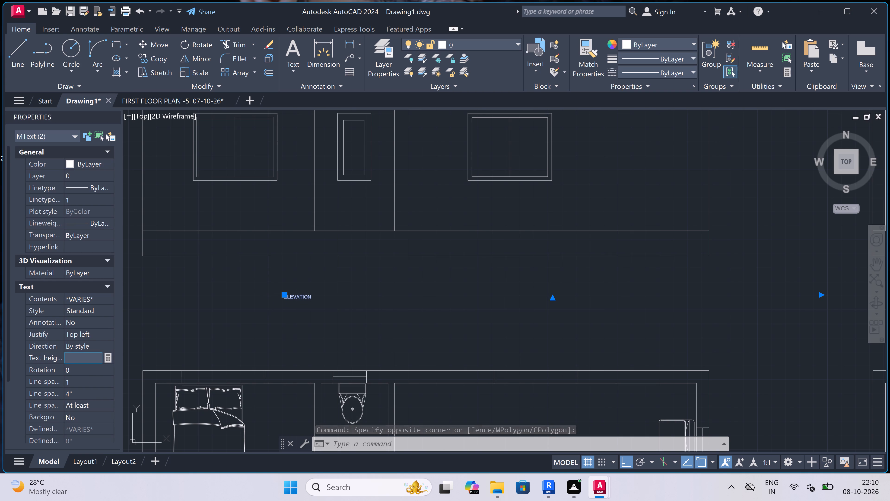
{"action": "key", "text": "1"}
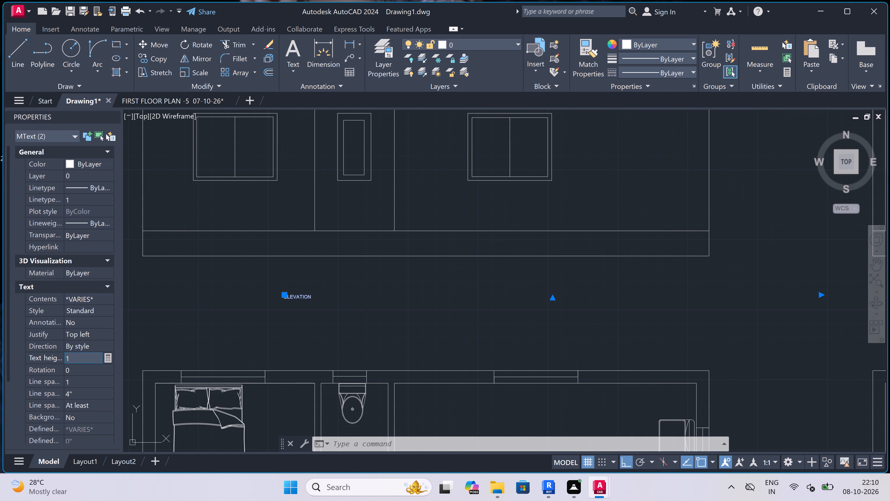
{"action": "type", "text": ".5'"}
{"action": "left_click", "coordinate": [333, 302]}
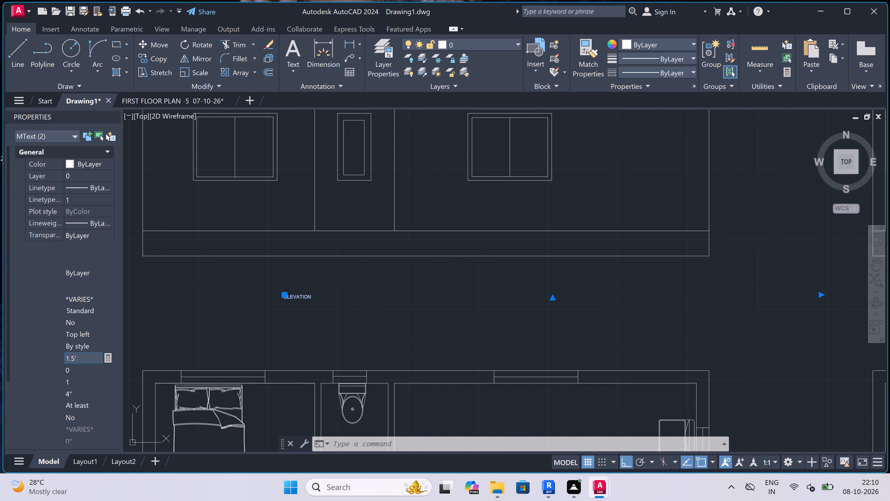
{"action": "key", "text": "Escape"}
{"action": "key", "text": "Escape"}
Draw a rectangular border enclosing the elevation, the section and both floor plans, with a margin all round.
{"action": "scroll", "coordinate": [336, 297], "scroll_direction": "down", "scroll_amount": 7}
{"action": "scroll", "coordinate": [336, 297], "scroll_direction": "up", "scroll_amount": 2}
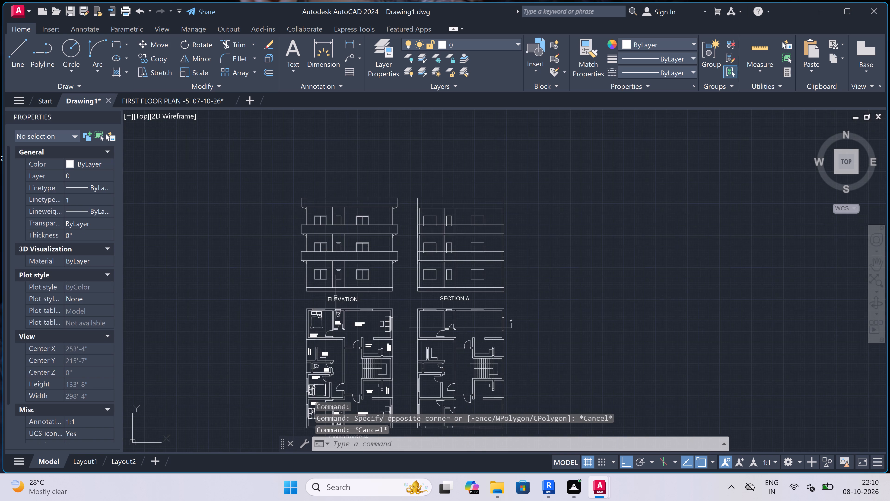
{"action": "scroll", "coordinate": [336, 297], "scroll_direction": "down", "scroll_amount": 1}
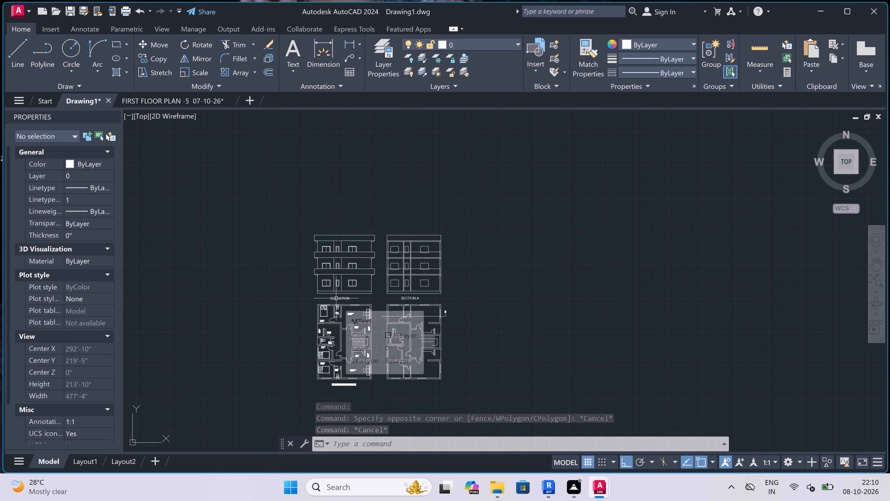
{"action": "key", "text": "r"}
{"action": "type", "text": "EC"}
{"action": "key", "text": "space"}
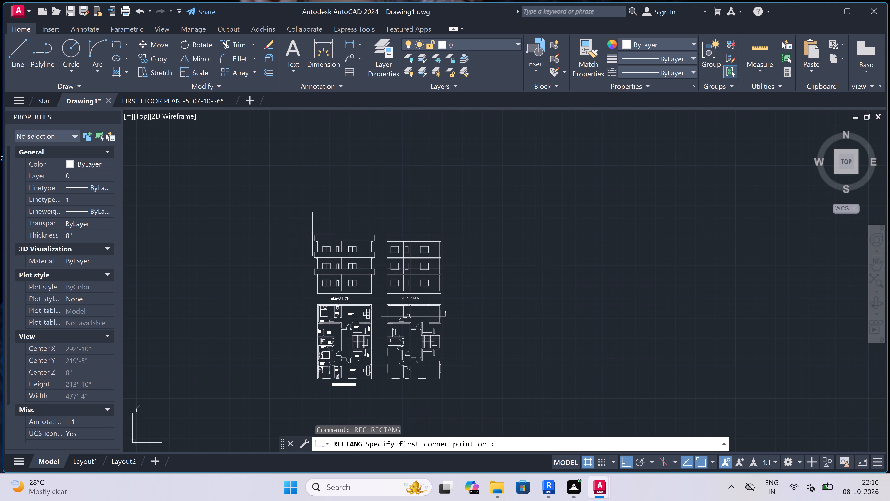
{"action": "left_click_drag", "start_coordinate": [297, 215], "coordinate": [297, 218]}
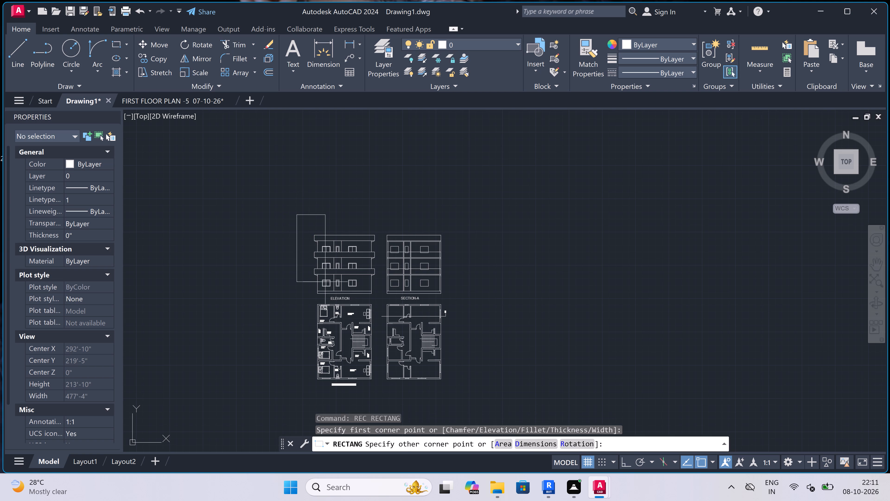
{"action": "scroll", "coordinate": [346, 316], "scroll_direction": "down", "scroll_amount": 2}
{"action": "scroll", "coordinate": [375, 345], "scroll_direction": "up", "scroll_amount": 2}
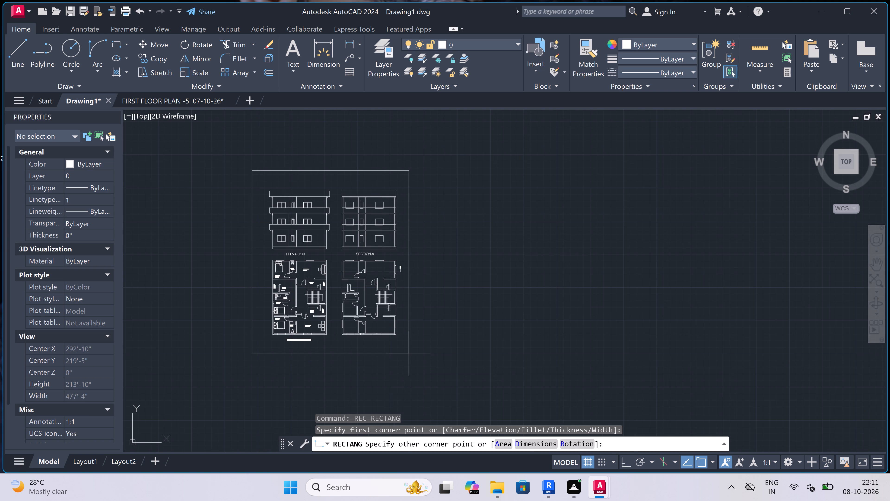
{"action": "left_click", "coordinate": [434, 360]}
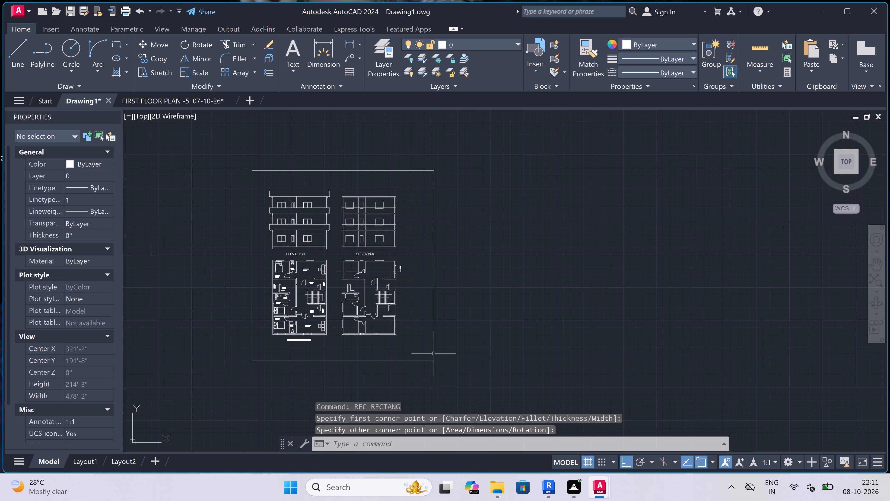
Delete the two full-width horizontal lines crossing the windows of the section's top and middle storeys.
{"action": "scroll", "coordinate": [426, 207], "scroll_direction": "up", "scroll_amount": 3}
{"action": "scroll", "coordinate": [416, 195], "scroll_direction": "down", "scroll_amount": 3}
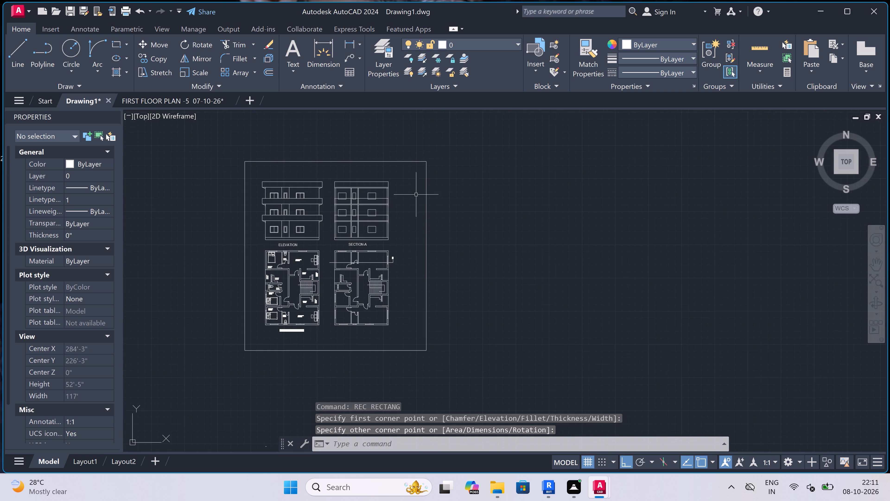
{"action": "scroll", "coordinate": [398, 178], "scroll_direction": "up", "scroll_amount": 3}
{"action": "scroll", "coordinate": [403, 198], "scroll_direction": "up", "scroll_amount": 1}
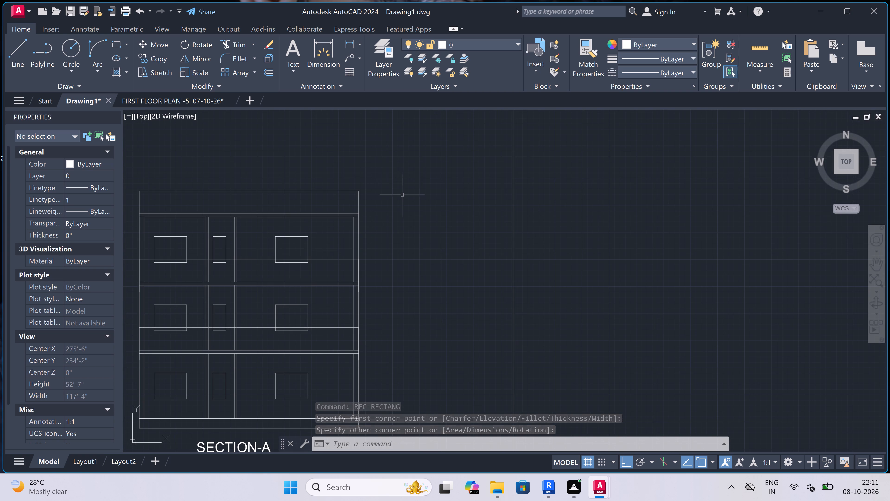
{"action": "scroll", "coordinate": [400, 190], "scroll_direction": "down", "scroll_amount": 2}
{"action": "scroll", "coordinate": [267, 222], "scroll_direction": "up", "scroll_amount": 1}
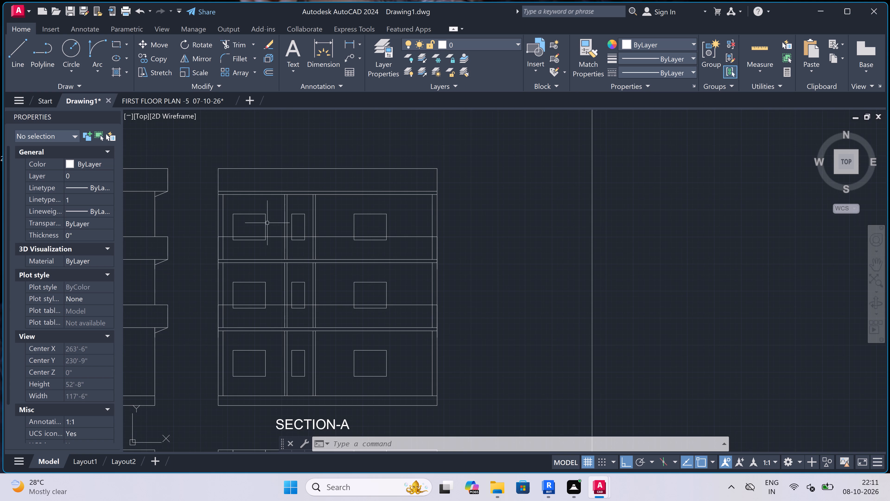
{"action": "left_click", "coordinate": [269, 237]}
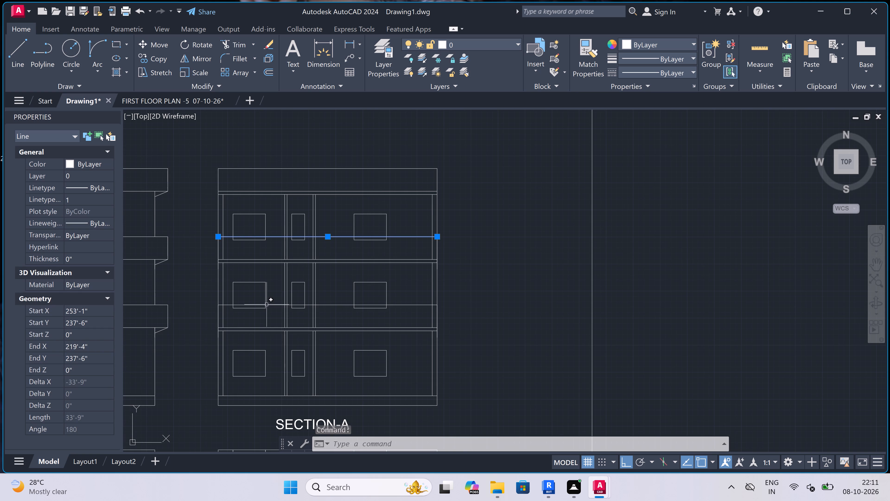
{"action": "left_click", "coordinate": [267, 305]}
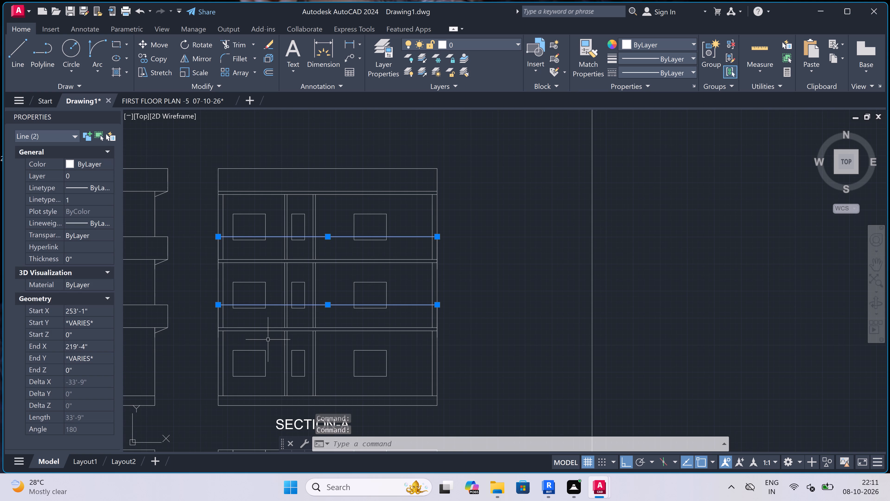
{"action": "key", "text": "Delete"}
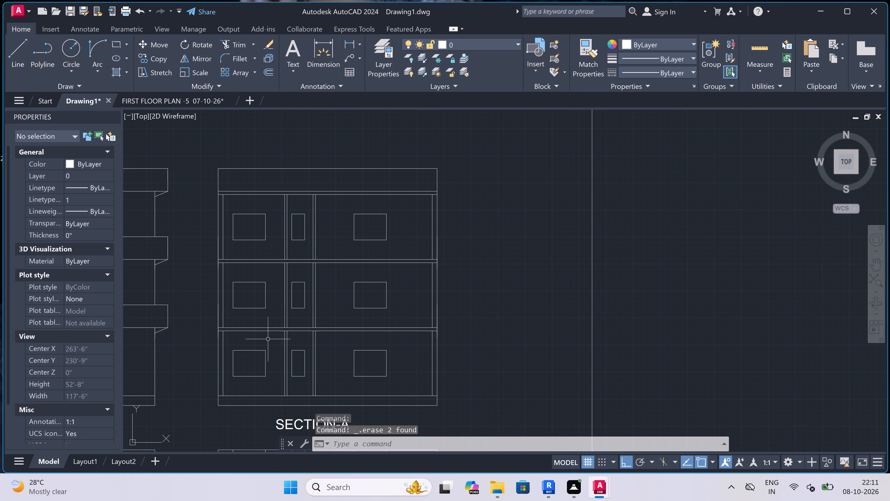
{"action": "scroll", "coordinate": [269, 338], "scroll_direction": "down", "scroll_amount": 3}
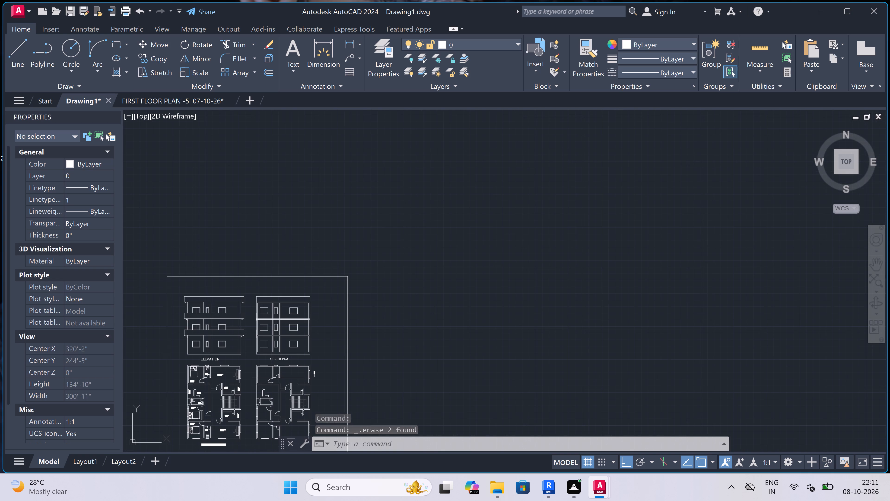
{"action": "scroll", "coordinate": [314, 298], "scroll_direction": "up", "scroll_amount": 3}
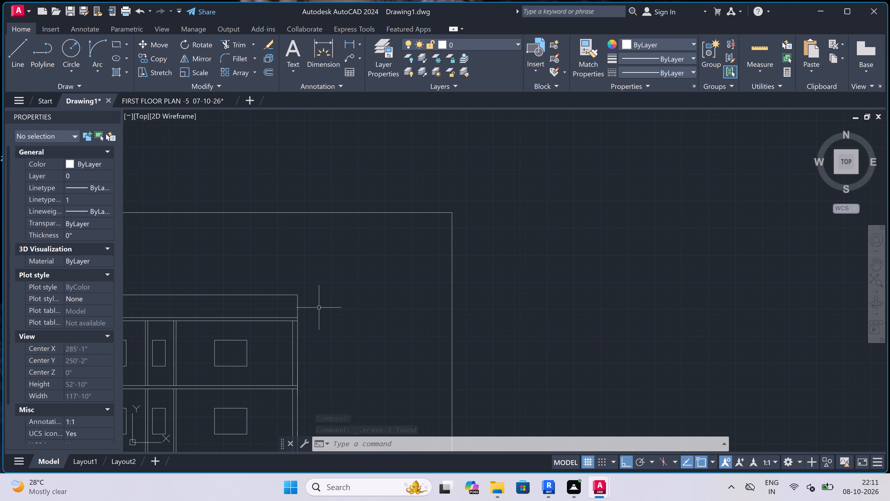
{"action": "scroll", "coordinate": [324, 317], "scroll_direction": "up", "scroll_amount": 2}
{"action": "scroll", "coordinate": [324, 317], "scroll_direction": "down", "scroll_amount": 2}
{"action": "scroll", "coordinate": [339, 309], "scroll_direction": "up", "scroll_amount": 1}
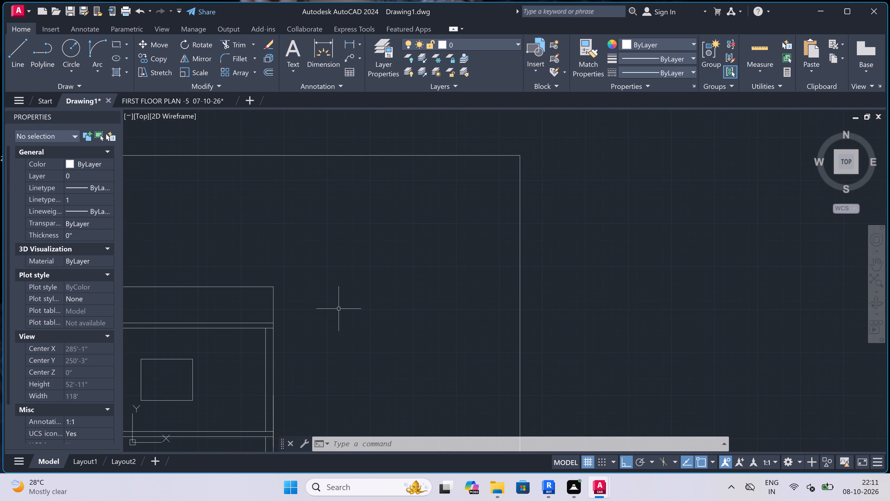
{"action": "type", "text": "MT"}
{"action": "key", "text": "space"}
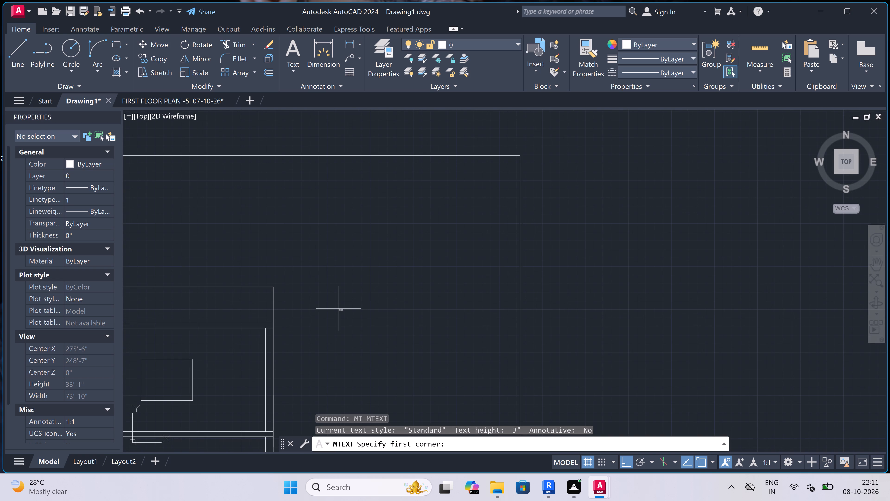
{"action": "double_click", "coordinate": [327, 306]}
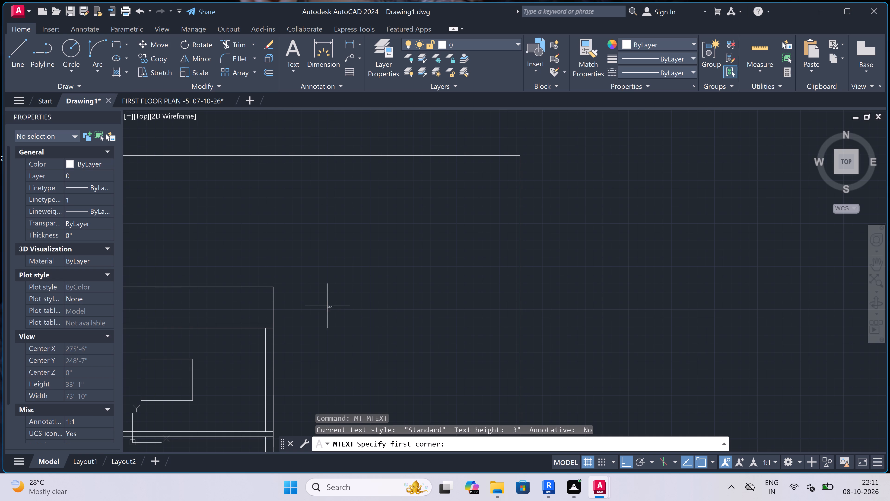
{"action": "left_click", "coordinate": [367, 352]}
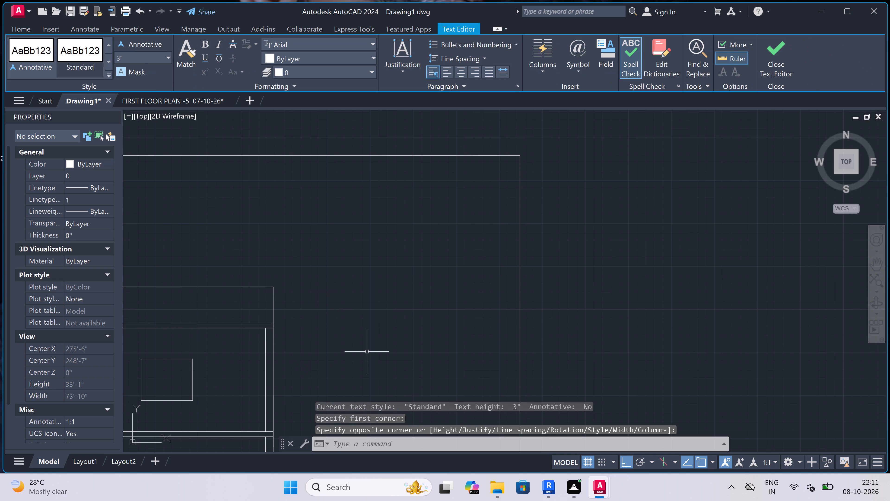
Add the multiline text label PARAPET WALL-3'6" beside the section's parapet, between the section and the border's right edge.
{"action": "key", "text": "space"}
{"action": "left_click", "coordinate": [323, 312]}
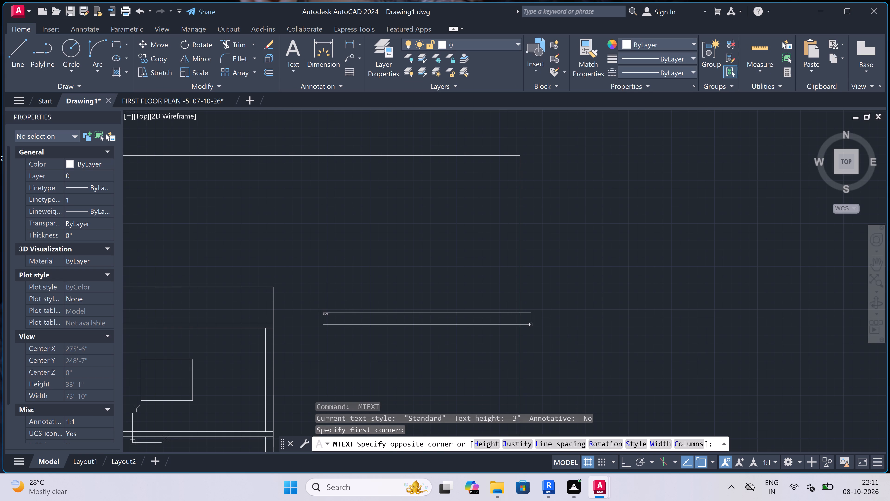
{"action": "left_click", "coordinate": [572, 325]}
{"action": "scroll", "coordinate": [322, 325], "scroll_direction": "up", "scroll_amount": 1}
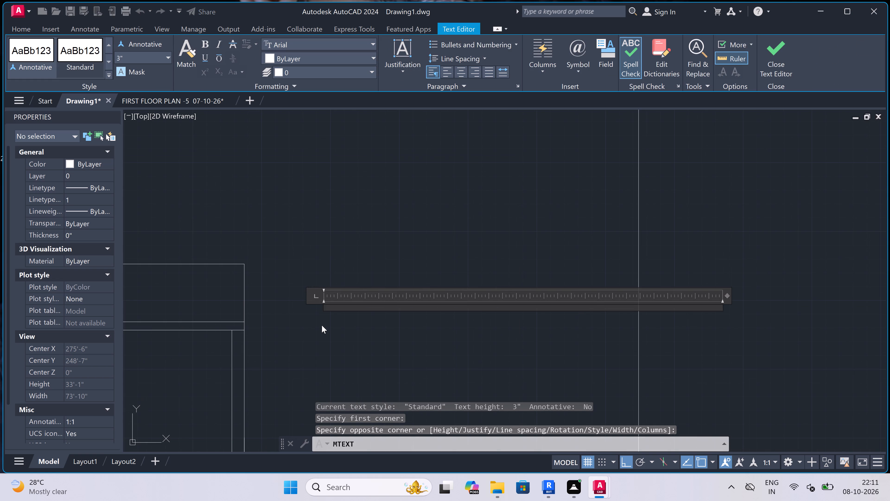
{"action": "key", "text": "p"}
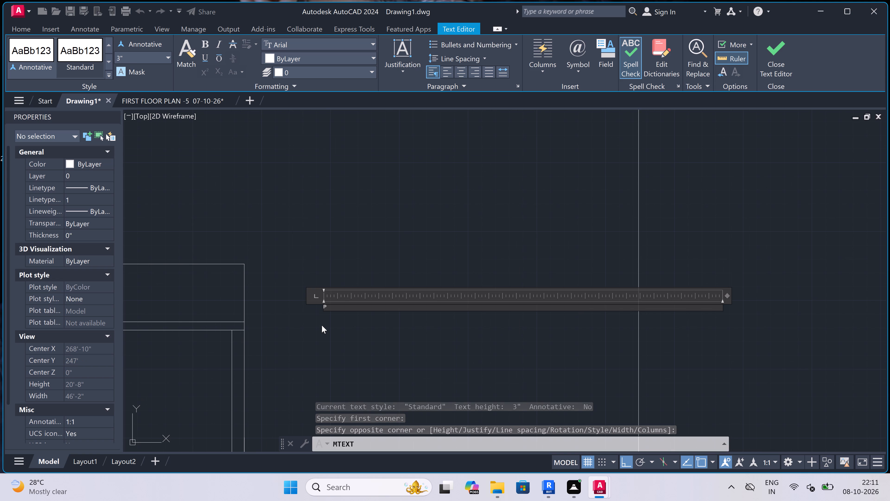
{"action": "key", "text": "r"}
{"action": "key", "text": "BackSpace"}
{"action": "type", "text": "ARA"}
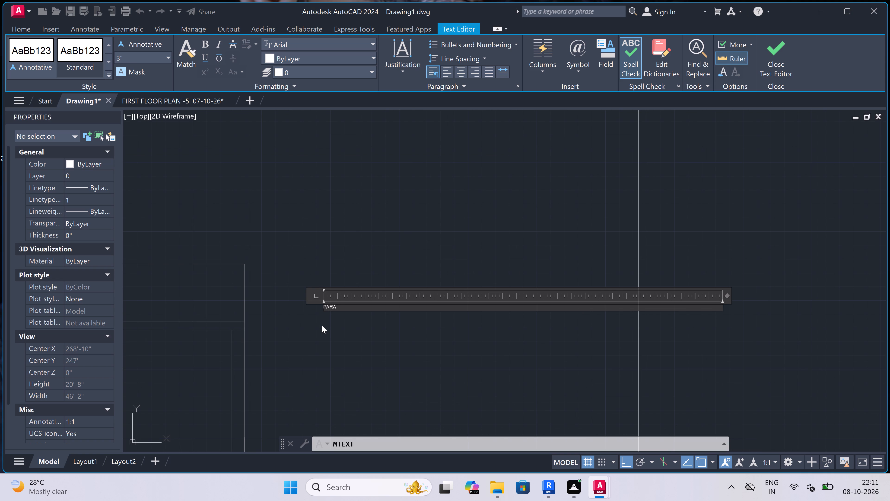
{"action": "scroll", "coordinate": [322, 325], "scroll_direction": "up", "scroll_amount": 3}
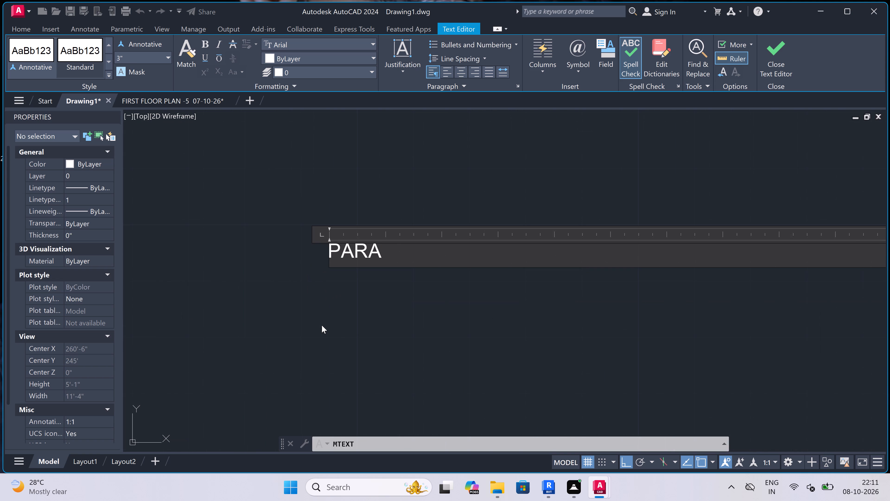
{"action": "key", "text": "p"}
{"action": "type", "text": "ET WA;"}
{"action": "key", "text": "BackSpace"}
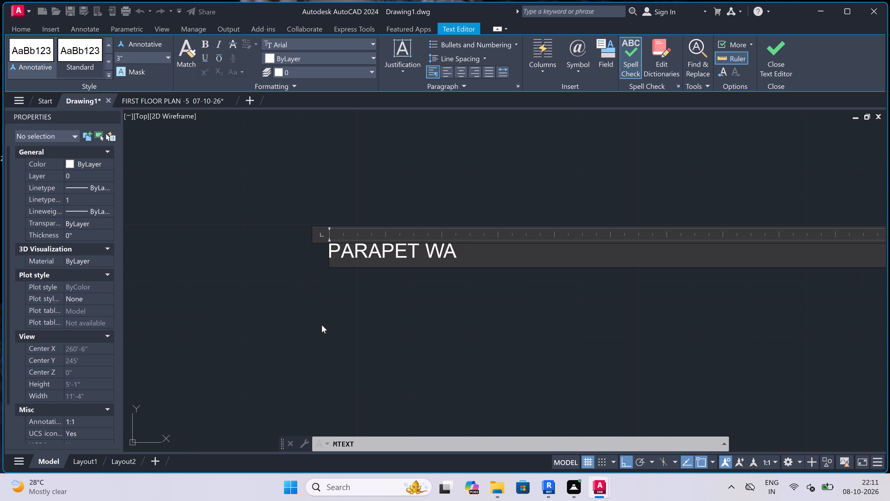
{"action": "type", "text": "LL-"}
{"action": "type", "text": "3'6"}
{"action": "key", "text": "shift+quotedbl"}
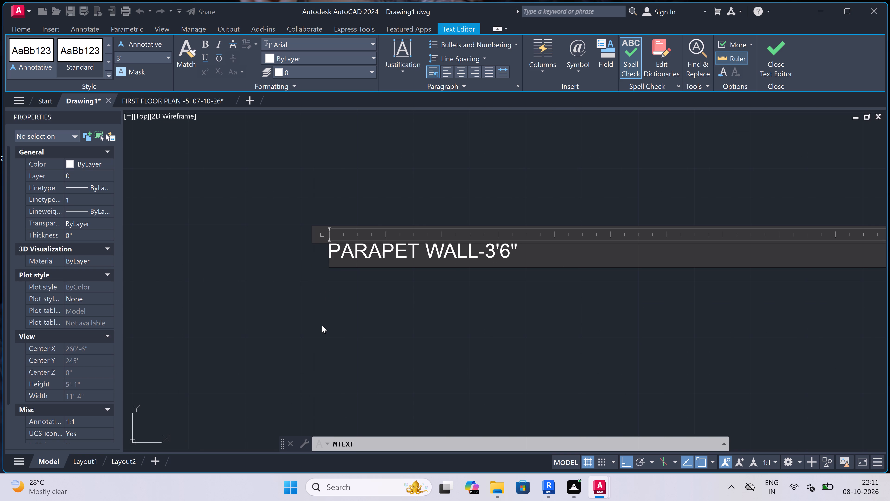
{"action": "left_click", "coordinate": [308, 315]}
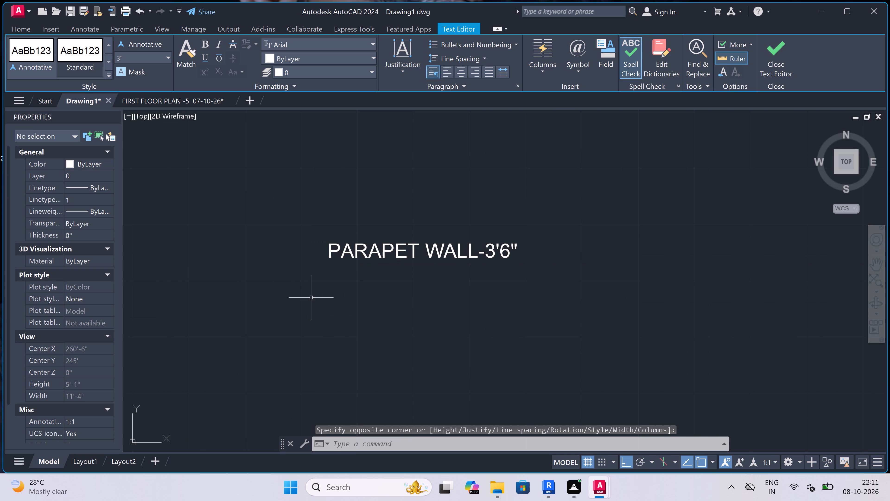
Add the multiline text label SLAB-6" just below the parapet wall label, beside the section's roof slab.
{"action": "scroll", "coordinate": [313, 289], "scroll_direction": "down", "scroll_amount": 7}
{"action": "scroll", "coordinate": [317, 295], "scroll_direction": "up", "scroll_amount": 3}
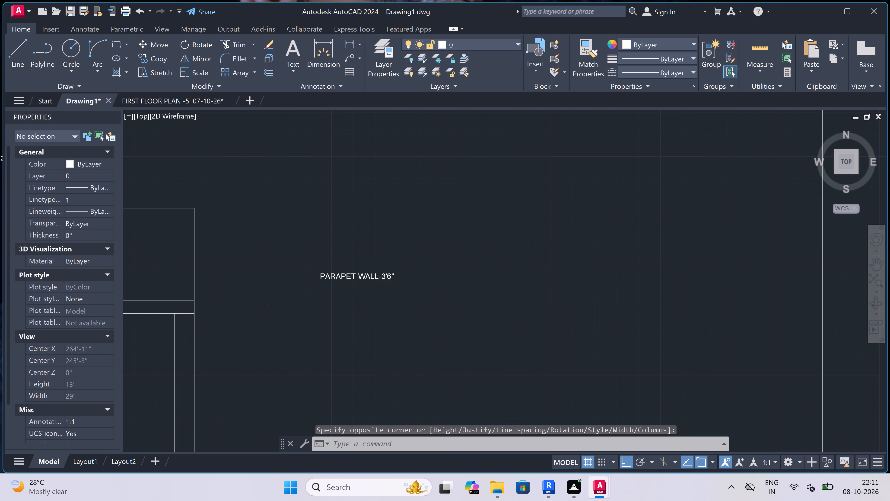
{"action": "key", "text": "space"}
{"action": "left_click", "coordinate": [325, 312]}
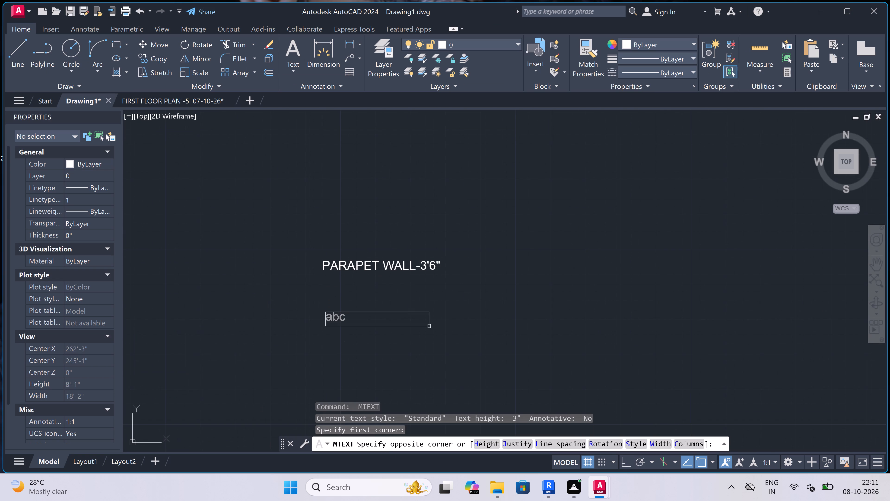
{"action": "left_click", "coordinate": [552, 334]}
{"action": "type", "text": "SLAB"}
{"action": "key", "text": "minus"}
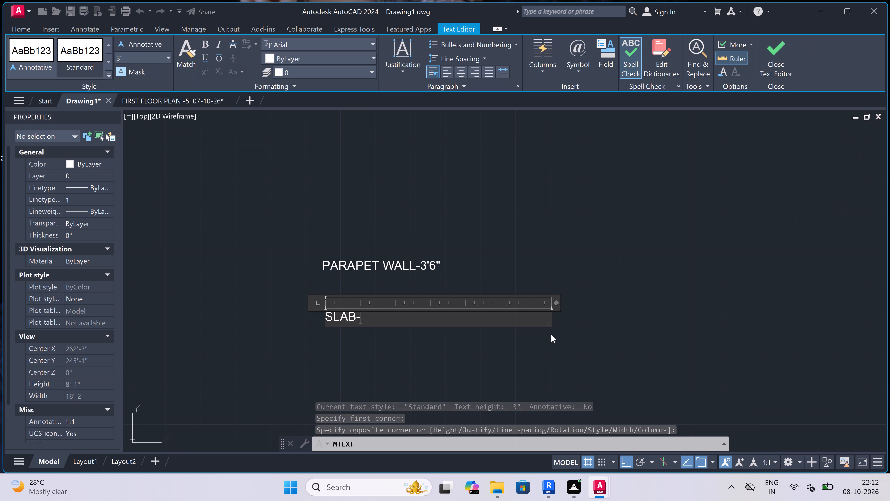
{"action": "key", "text": "7"}
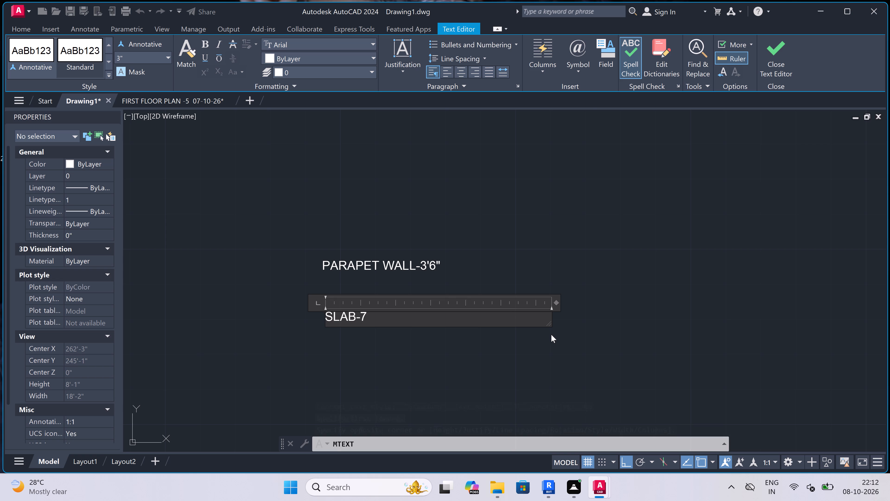
{"action": "key", "text": "BackSpace"}
{"action": "key", "text": "6"}
{"action": "left_click", "coordinate": [337, 361]}
Add the multiline text label BRICK WALL-10' below the slab label, beside the section's top storey.
{"action": "scroll", "coordinate": [337, 293], "scroll_direction": "down", "scroll_amount": 5}
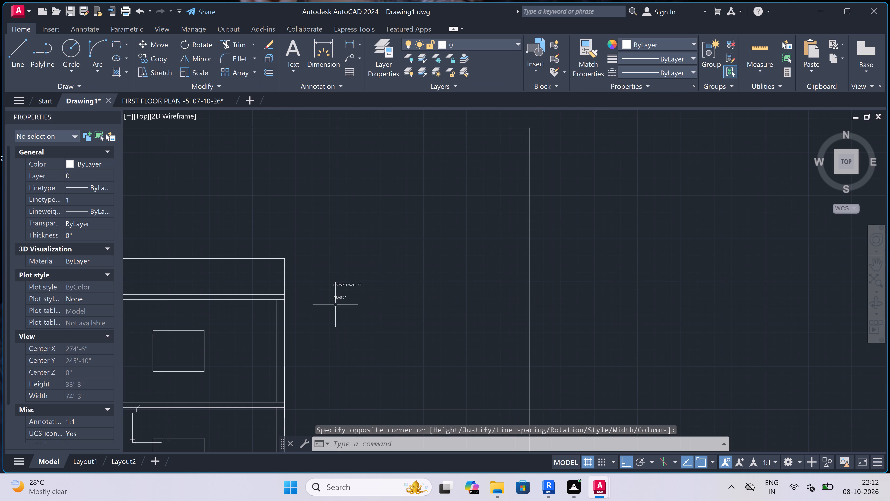
{"action": "scroll", "coordinate": [329, 356], "scroll_direction": "up", "scroll_amount": 1}
{"action": "key", "text": "space"}
{"action": "left_click_drag", "start_coordinate": [331, 350], "coordinate": [348, 350]}
{"action": "left_click", "coordinate": [559, 349]}
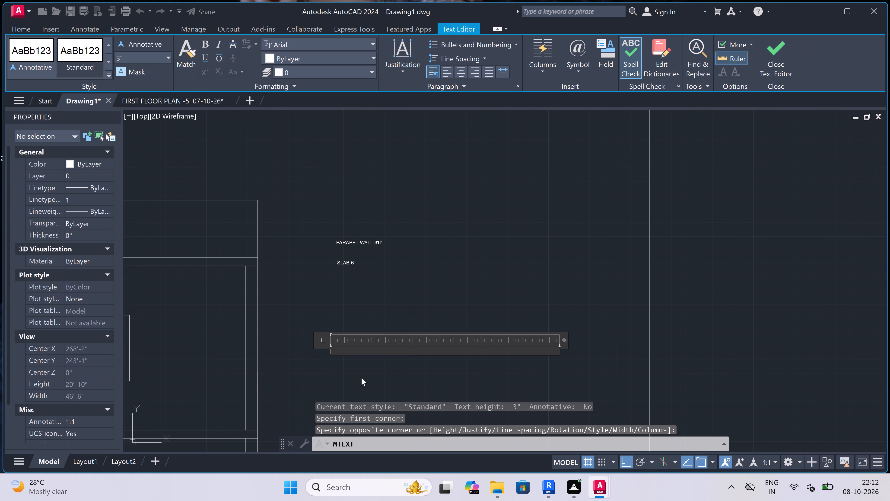
{"action": "scroll", "coordinate": [346, 369], "scroll_direction": "up", "scroll_amount": 3}
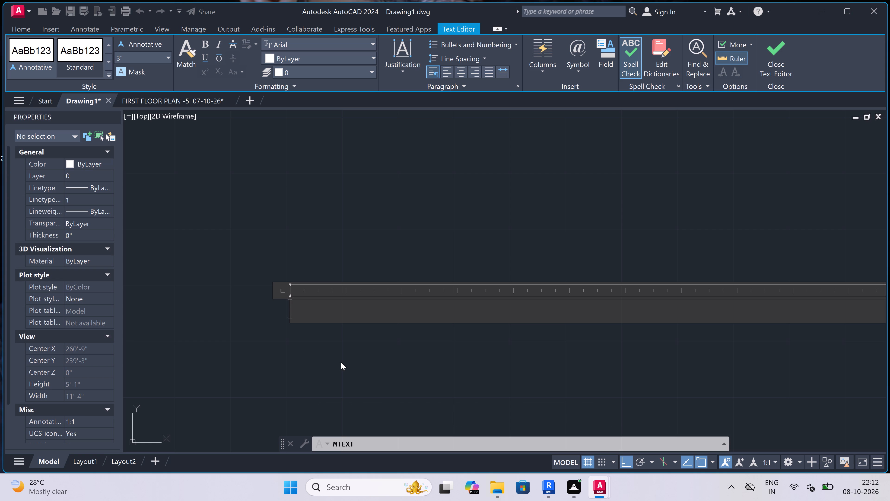
{"action": "type", "text": "BRICK WALL-"}
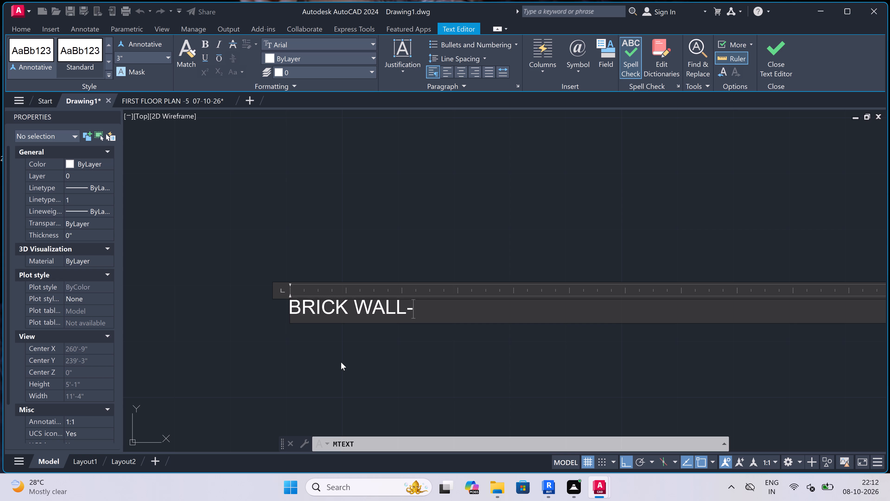
{"action": "type", "text": "10'"}
{"action": "left_click", "coordinate": [341, 362]}
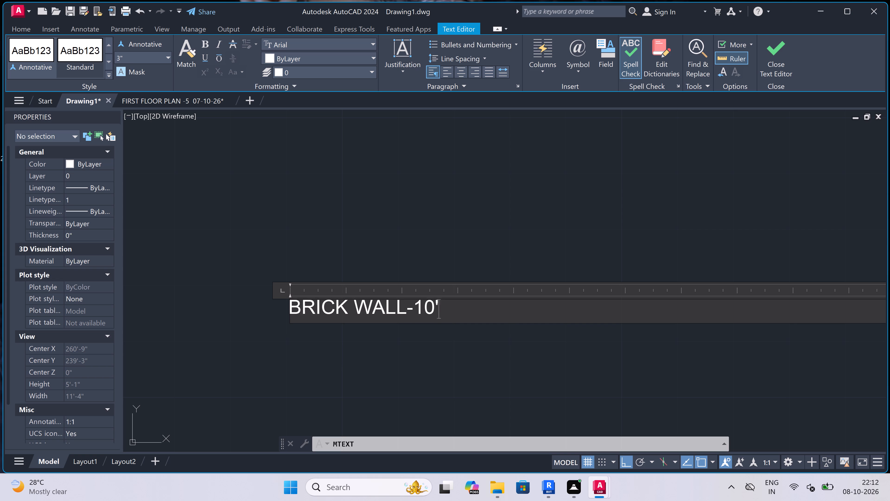
Add the multiline text label GROUND LEVEL-1'6" to the right of the section's base strip.
{"action": "scroll", "coordinate": [323, 296], "scroll_direction": "down", "scroll_amount": 7}
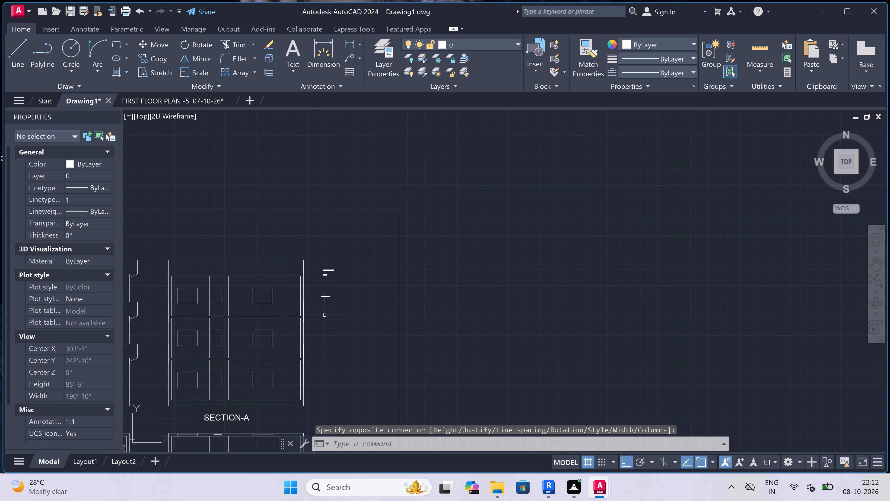
{"action": "scroll", "coordinate": [321, 417], "scroll_direction": "up", "scroll_amount": 3}
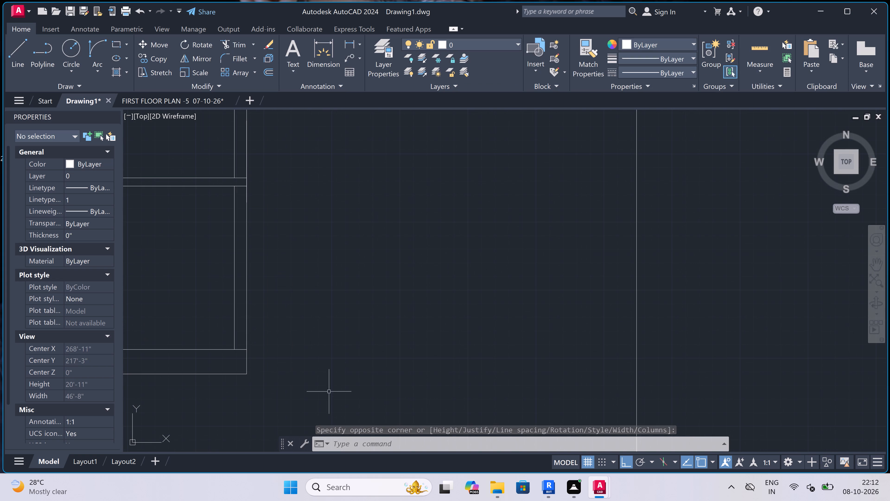
{"action": "key", "text": "space"}
{"action": "left_click_drag", "start_coordinate": [340, 356], "coordinate": [347, 356]}
{"action": "left_click", "coordinate": [605, 367]}
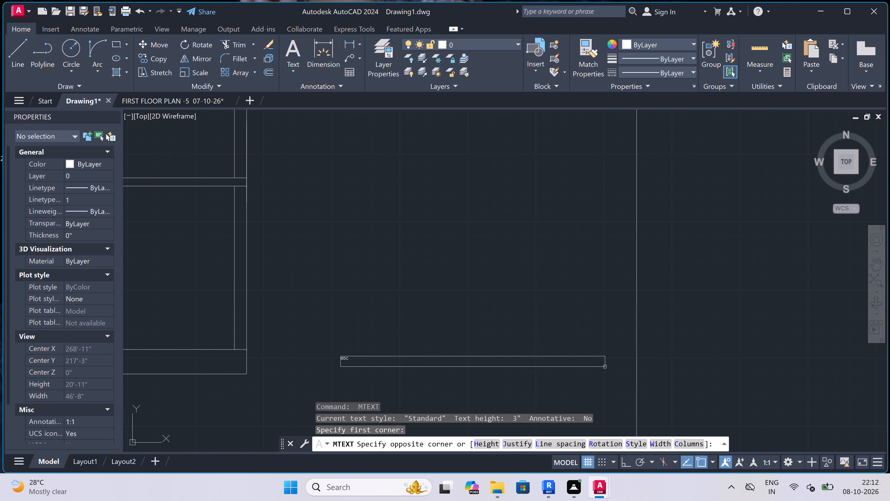
{"action": "type", "text": "GROUND"}
{"action": "key", "text": "space"}
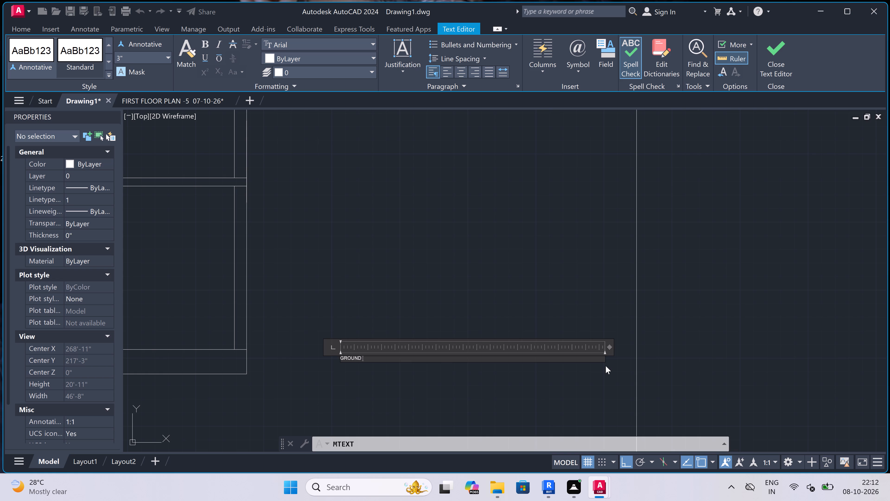
{"action": "type", "text": "LEVEL"}
{"action": "key", "text": "minus"}
{"action": "scroll", "coordinate": [347, 366], "scroll_direction": "up", "scroll_amount": 4}
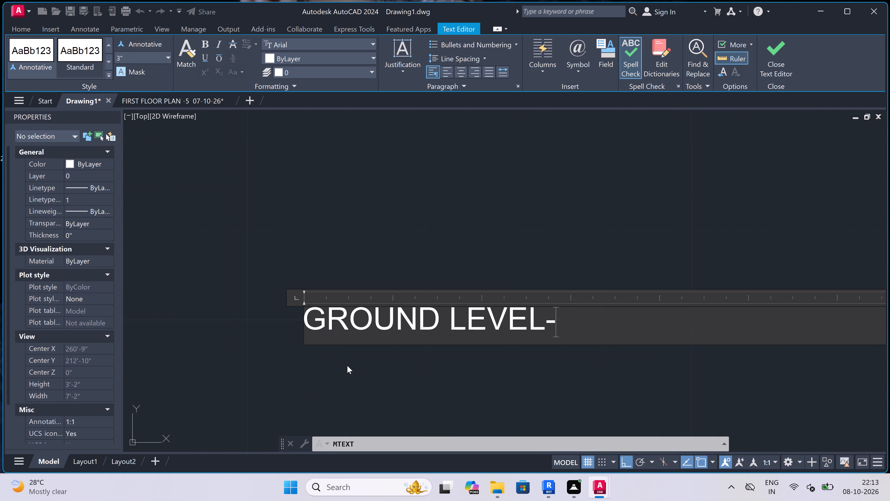
{"action": "type", "text": "1'6"}
{"action": "key", "text": "shift+quotedbl"}
{"action": "left_click", "coordinate": [347, 366]}
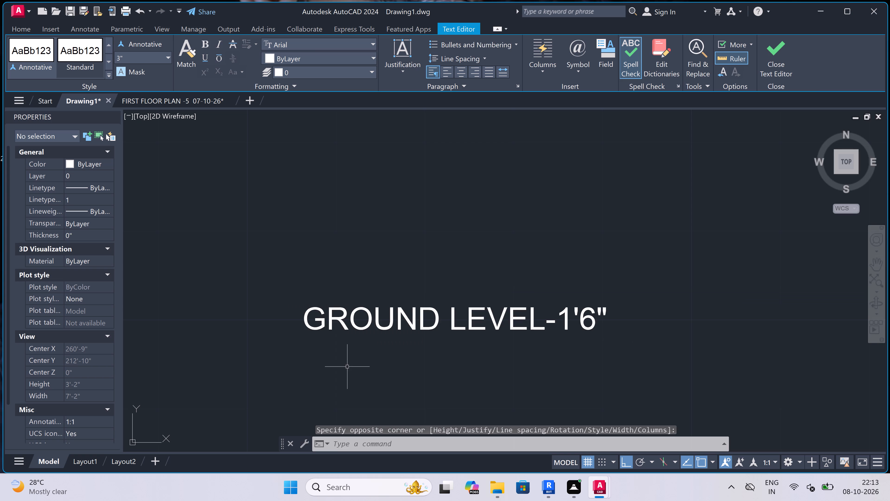
Set the text height of the parapet wall, slab, brick wall and ground level labels to 9".
{"action": "scroll", "coordinate": [347, 367], "scroll_direction": "down", "scroll_amount": 6}
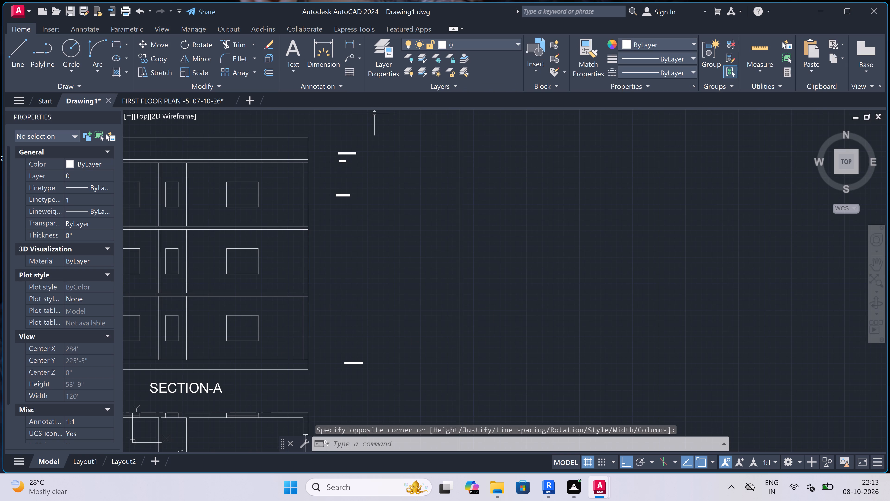
{"action": "left_click", "coordinate": [375, 134]}
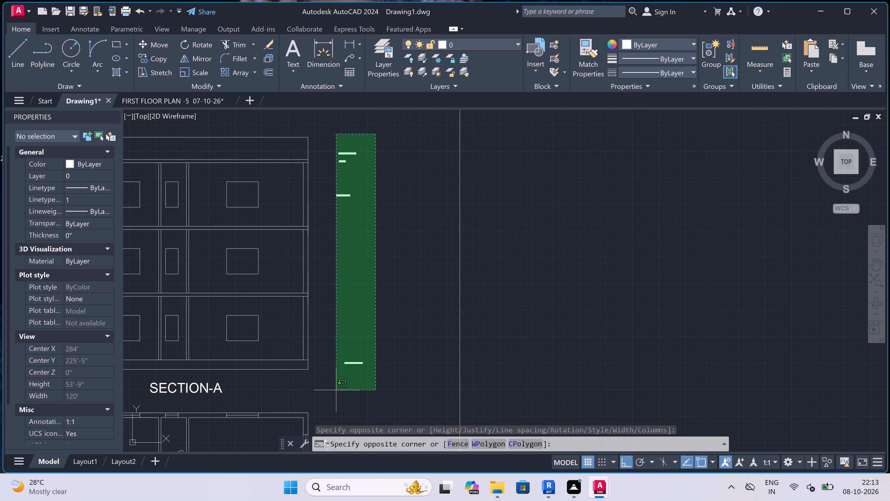
{"action": "left_click", "coordinate": [337, 390]}
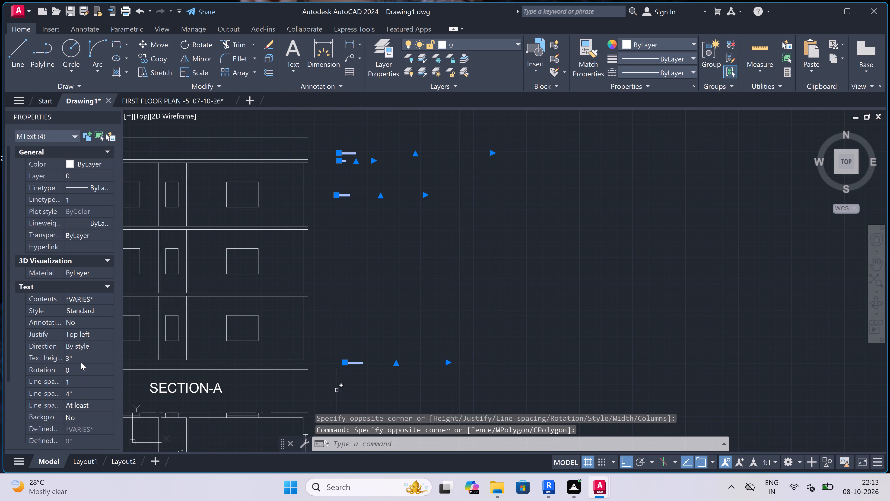
{"action": "left_click", "coordinate": [81, 355]}
{"action": "key", "text": "BackSpace"}
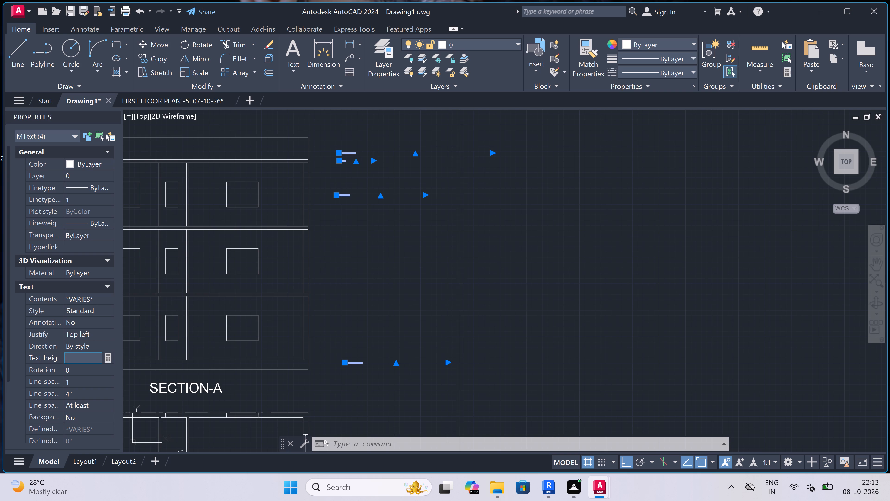
{"action": "key", "text": "9"}
{"action": "key", "text": "shift+quotedbl"}
{"action": "left_click", "coordinate": [275, 336]}
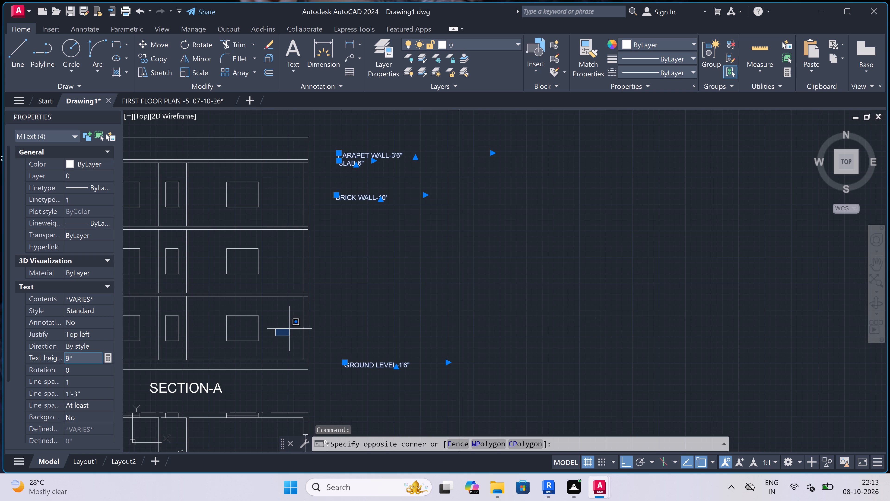
Move the parapet wall, slab, brick wall and ground level labels together slightly closer to the section's outer wall.
{"action": "key", "text": "Escape"}
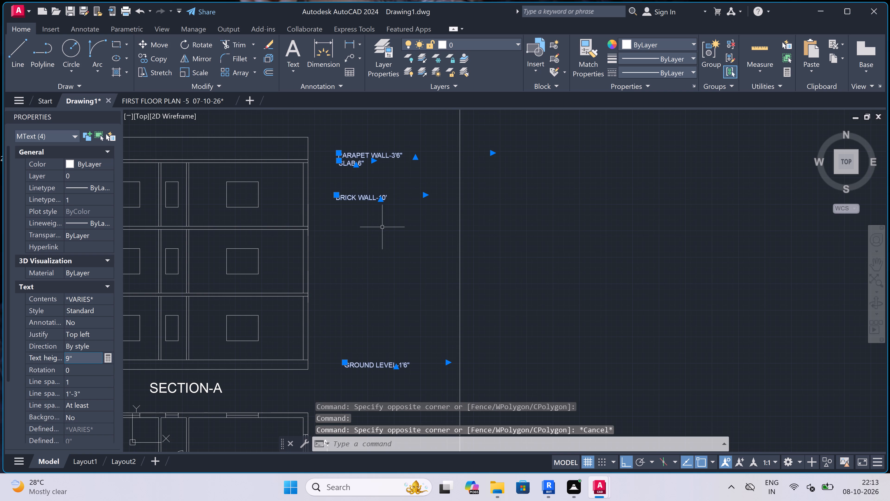
{"action": "key", "text": "Escape"}
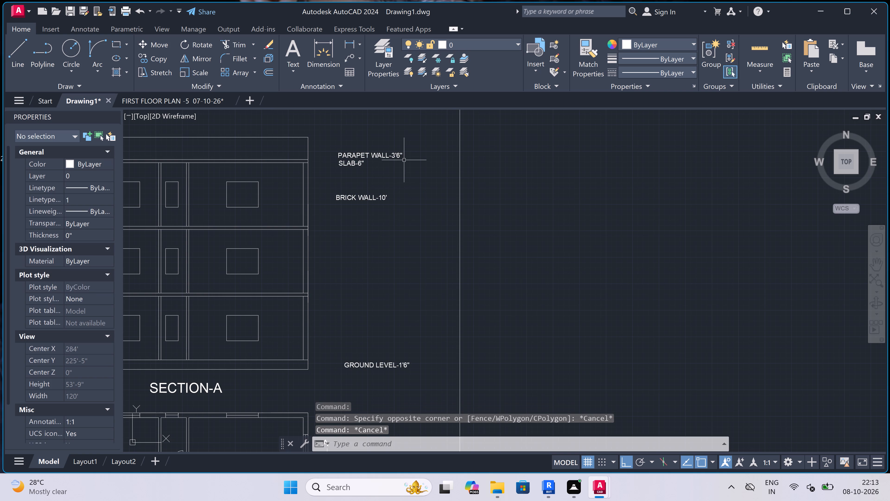
{"action": "left_click", "coordinate": [401, 138]}
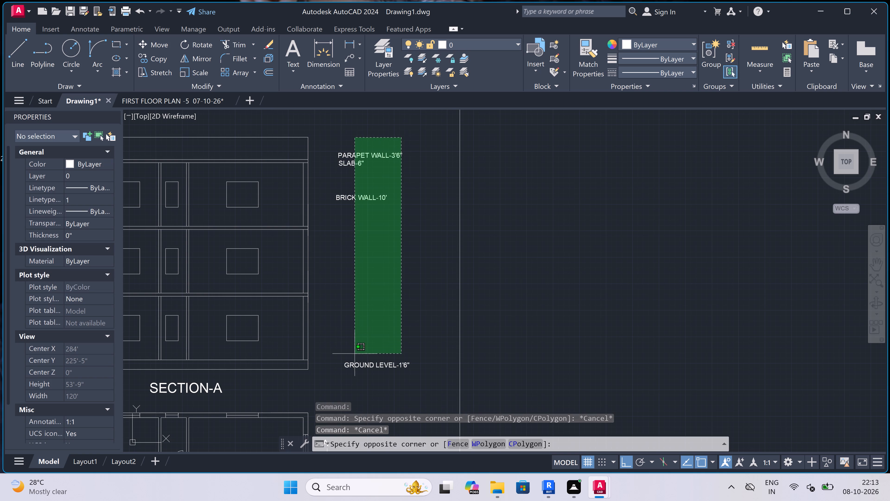
{"action": "left_click", "coordinate": [351, 365]}
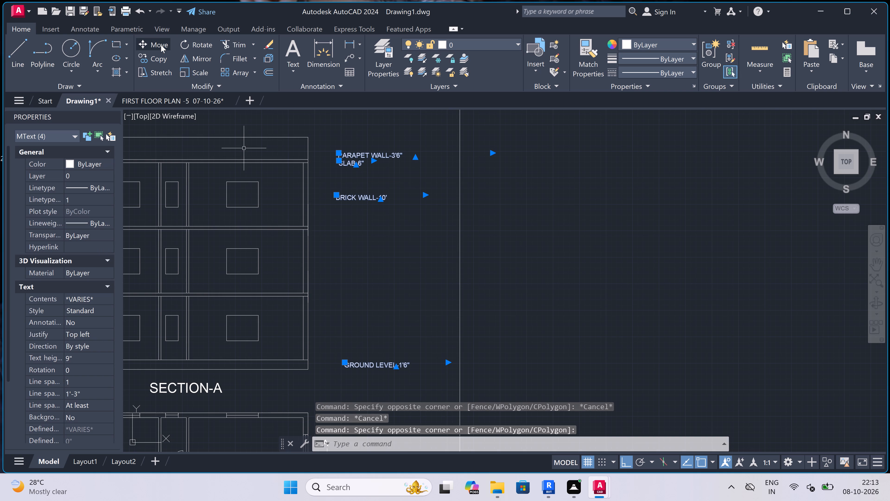
{"action": "left_click", "coordinate": [159, 42]}
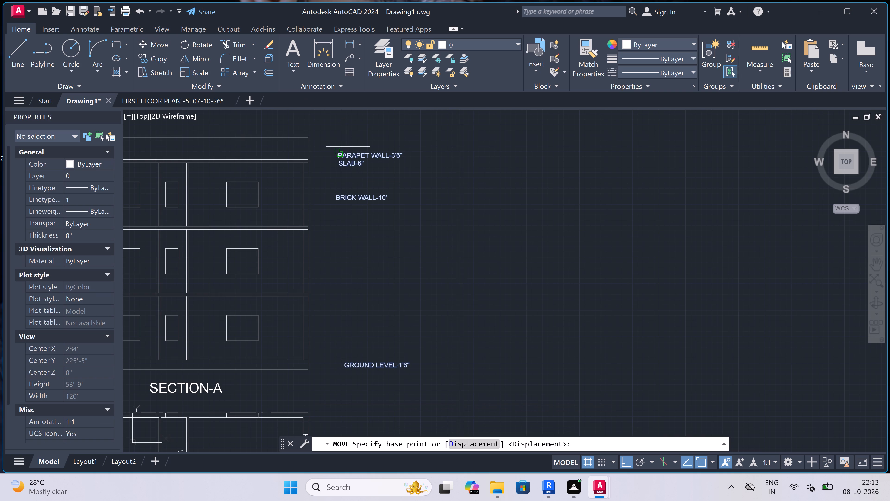
{"action": "scroll", "coordinate": [349, 147], "scroll_direction": "up", "scroll_amount": 2}
{"action": "left_click", "coordinate": [348, 164]}
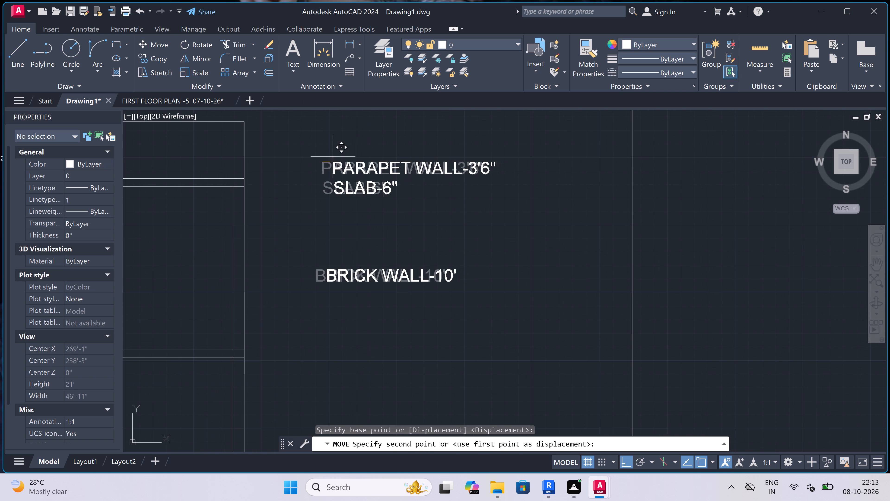
{"action": "left_click", "coordinate": [297, 157]}
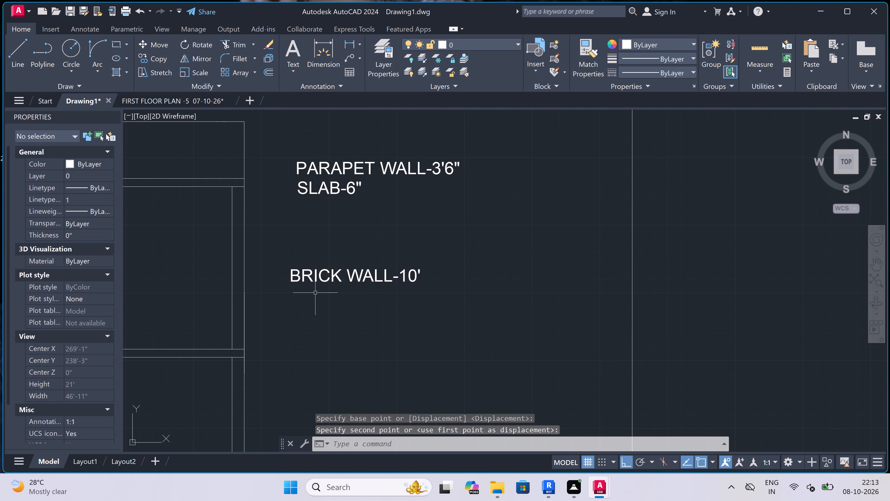
{"action": "key", "text": "Escape"}
Move the PARAPET WALL-3'6" label straight up to open a gap above the SLAB-6" label.
{"action": "scroll", "coordinate": [315, 293], "scroll_direction": "down", "scroll_amount": 2}
{"action": "scroll", "coordinate": [308, 238], "scroll_direction": "up", "scroll_amount": 2}
{"action": "scroll", "coordinate": [297, 221], "scroll_direction": "up", "scroll_amount": 1}
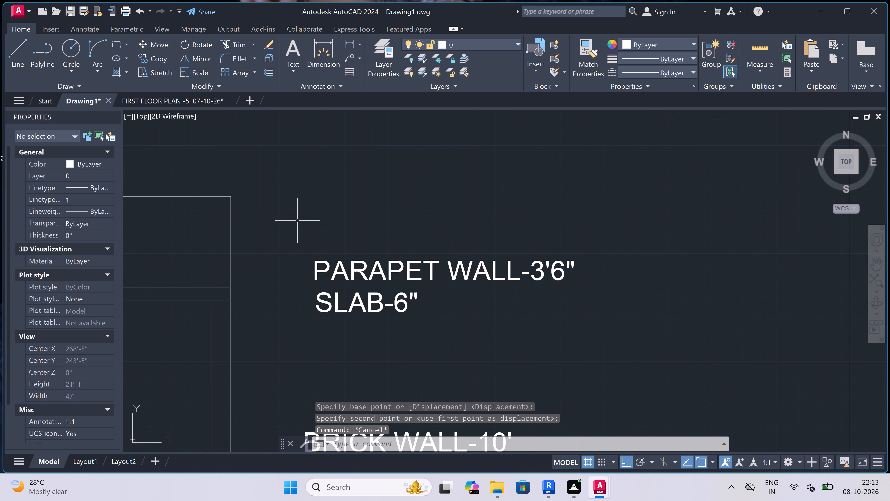
{"action": "left_click", "coordinate": [331, 276]}
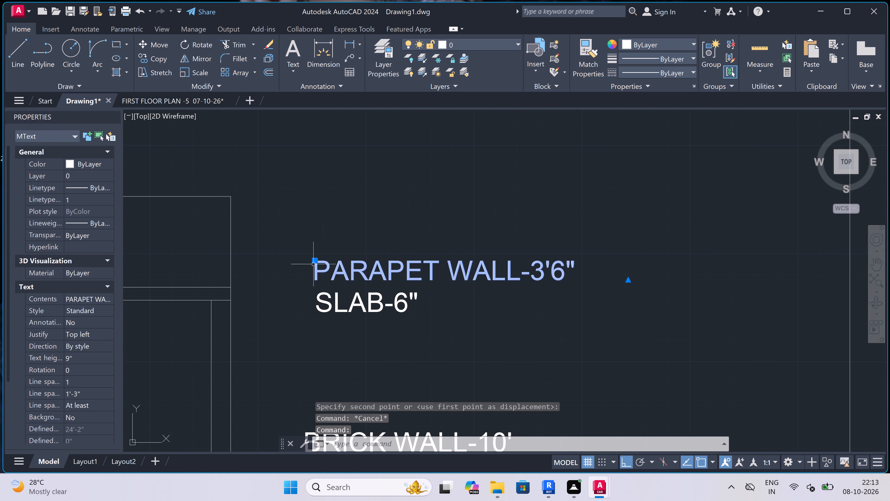
{"action": "left_click", "coordinate": [314, 261]}
{"action": "left_click", "coordinate": [313, 229]}
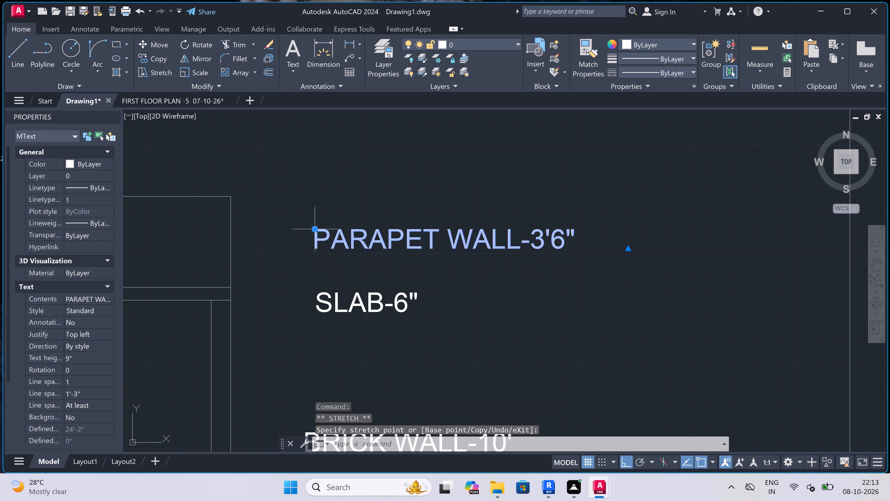
{"action": "key", "text": "Escape"}
Draw a short horizontal leader line from the parapet's outer edge towards the PARAPET WALL-3'6" label.
{"action": "key", "text": "l"}
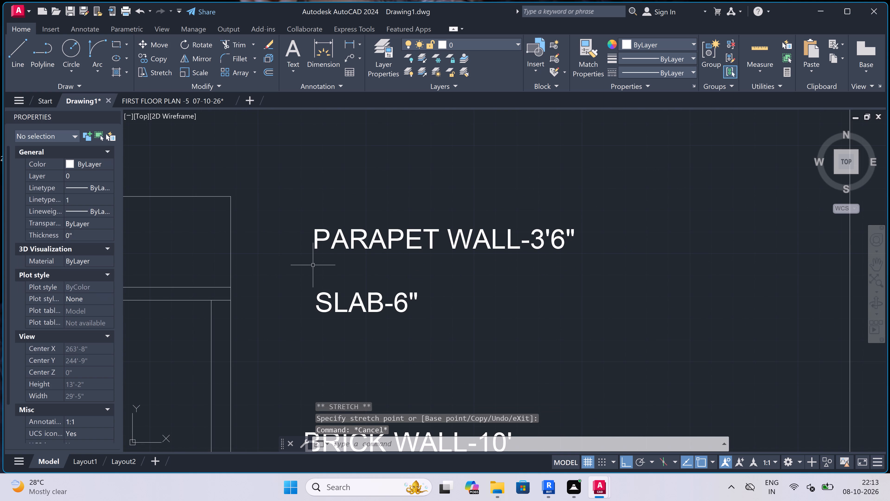
{"action": "key", "text": "space"}
{"action": "left_click", "coordinate": [231, 241]}
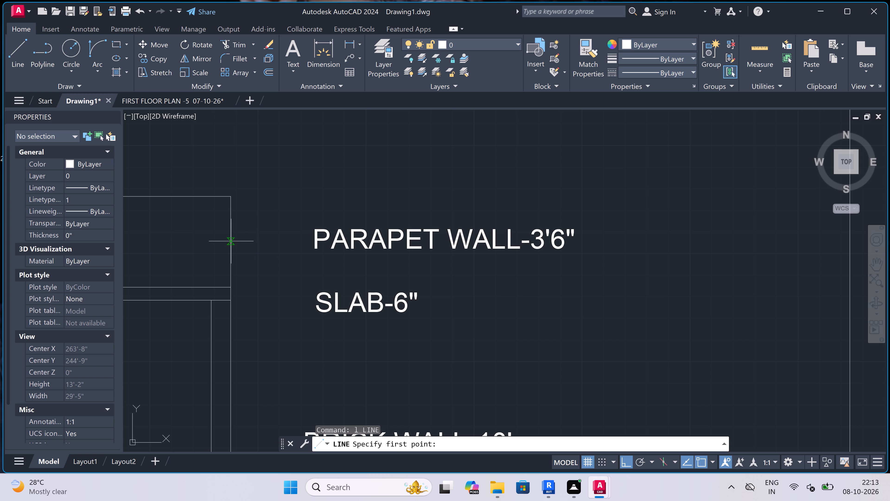
{"action": "left_click", "coordinate": [290, 246]}
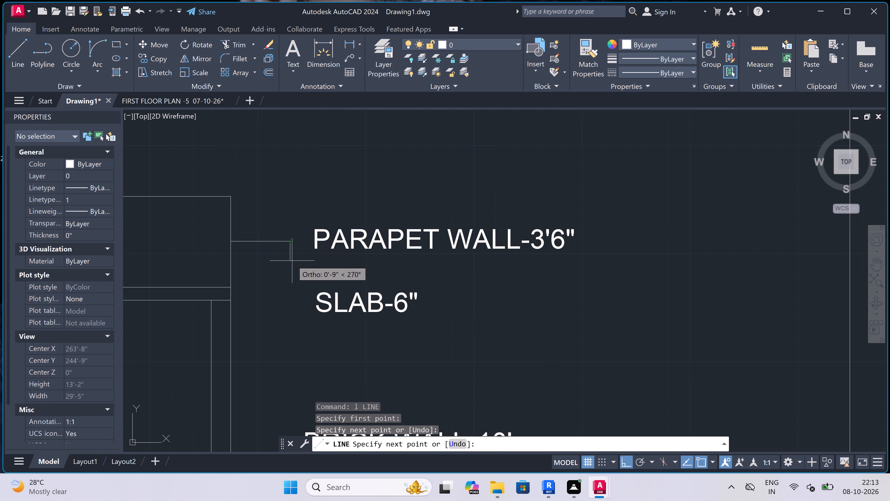
{"action": "key", "text": "Escape"}
Draw a horizontal leader line from inside the roof slab's end towards the SLAB-6" label.
{"action": "key", "text": "space"}
{"action": "scroll", "coordinate": [235, 297], "scroll_direction": "up", "scroll_amount": 2}
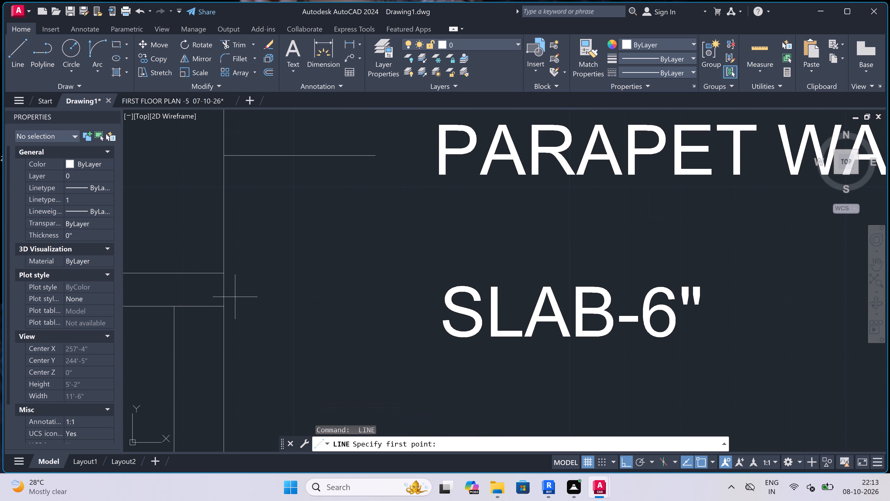
{"action": "left_click", "coordinate": [205, 295]}
{"action": "left_click", "coordinate": [395, 296]}
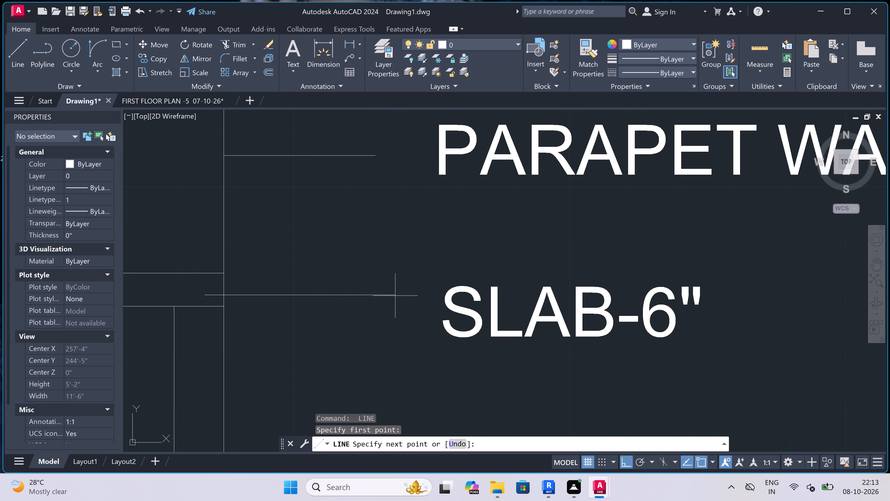
{"action": "key", "text": "Escape"}
Draw a horizontal leader line from the top storey's outer wall face towards the BRICK WALL-10' label.
{"action": "scroll", "coordinate": [365, 245], "scroll_direction": "down", "scroll_amount": 5}
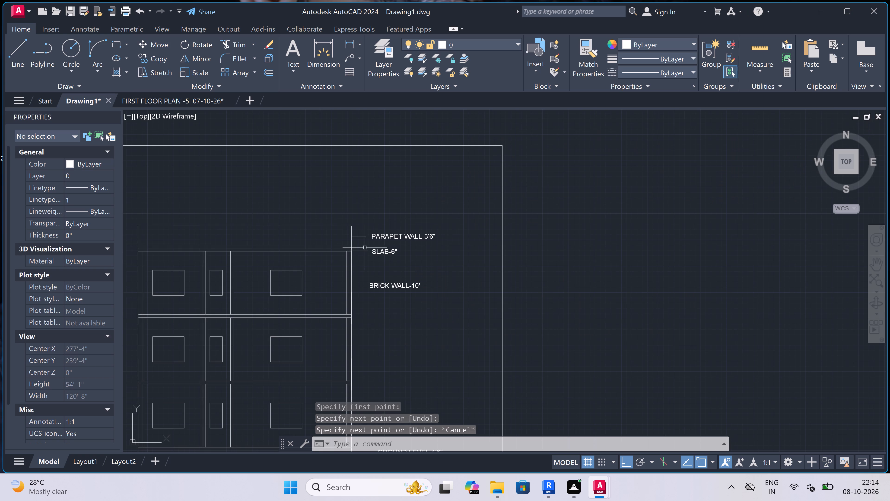
{"action": "scroll", "coordinate": [364, 289], "scroll_direction": "up", "scroll_amount": 3}
{"action": "key", "text": "space"}
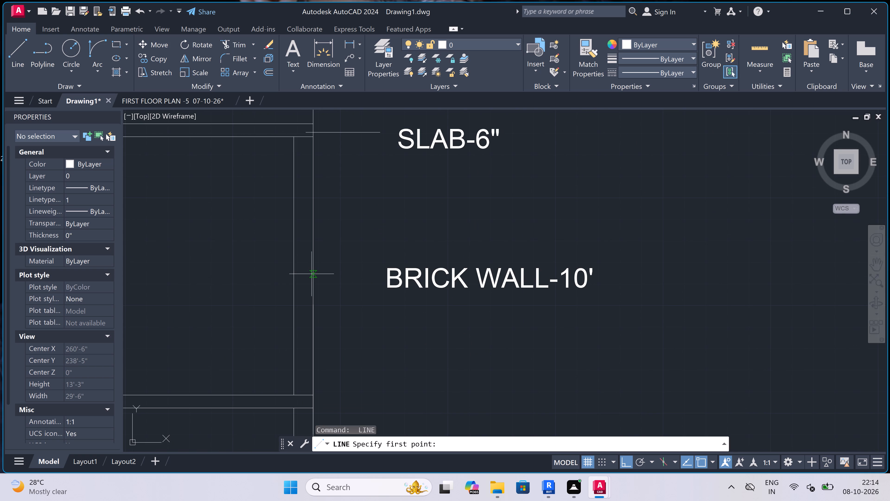
{"action": "left_click", "coordinate": [311, 284]}
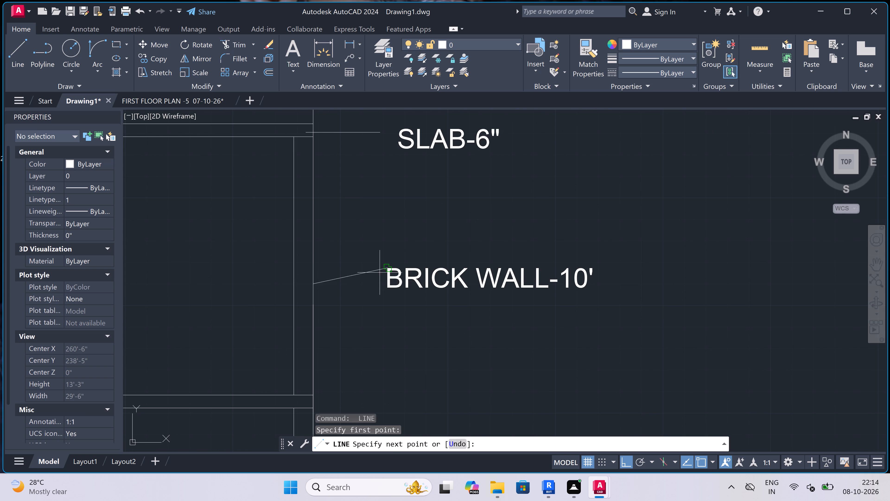
{"action": "left_click", "coordinate": [370, 288]}
{"action": "key", "text": "Escape"}
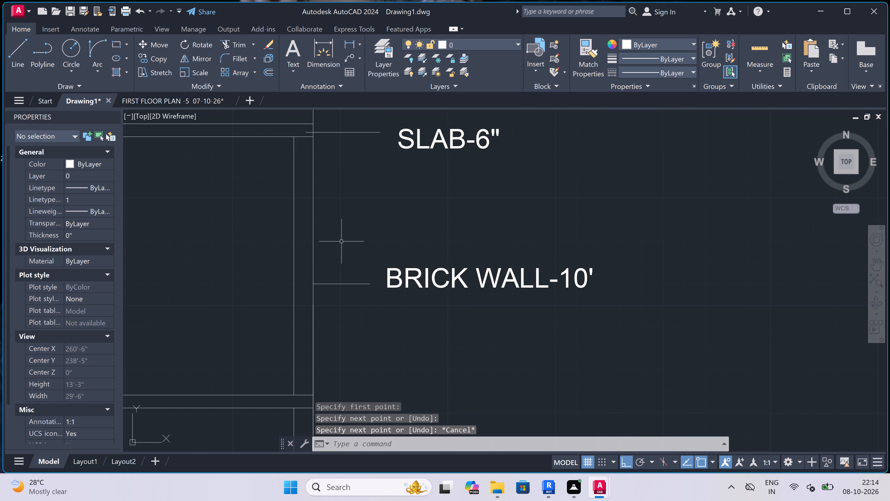
Draw a horizontal leader line from inside the section's base strip towards the GROUND LEVEL-1'6" label.
{"action": "scroll", "coordinate": [341, 241], "scroll_direction": "down", "scroll_amount": 4}
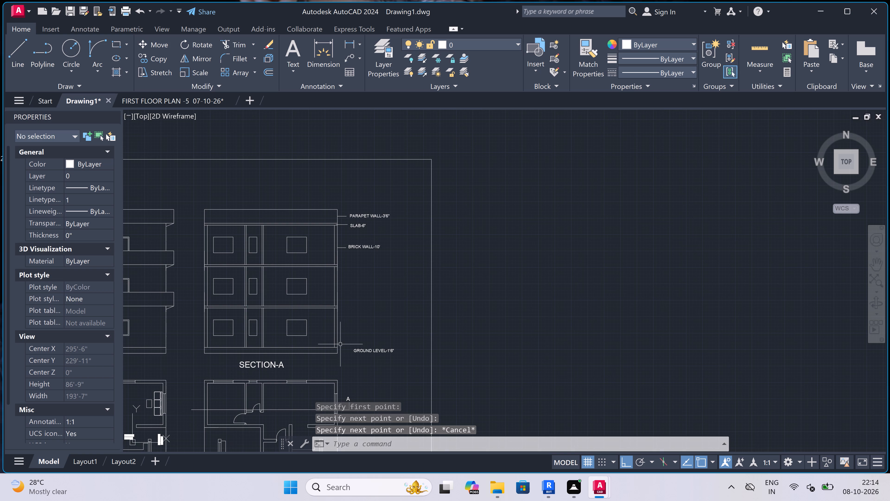
{"action": "scroll", "coordinate": [345, 354], "scroll_direction": "up", "scroll_amount": 4}
{"action": "key", "text": "space"}
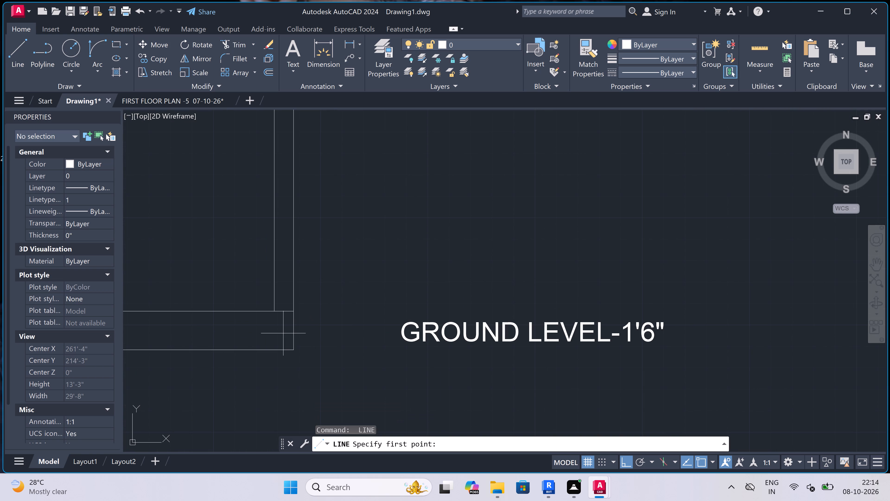
{"action": "left_click", "coordinate": [280, 332]}
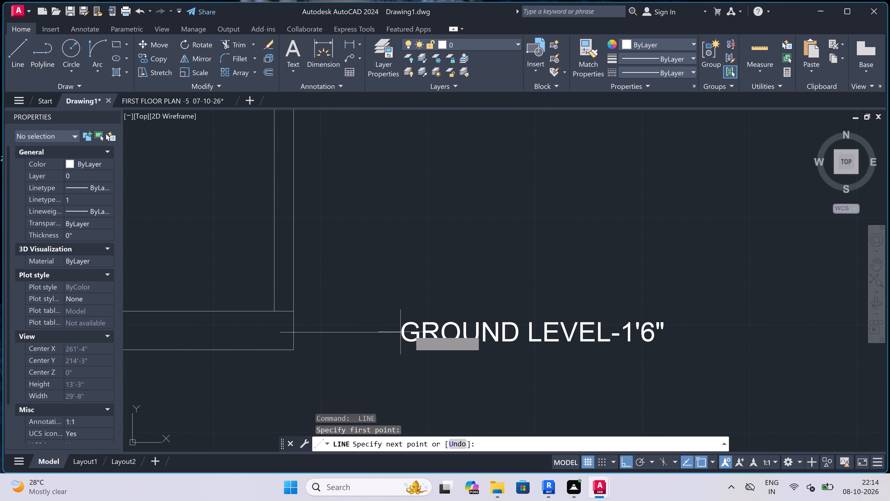
{"action": "left_click", "coordinate": [390, 334]}
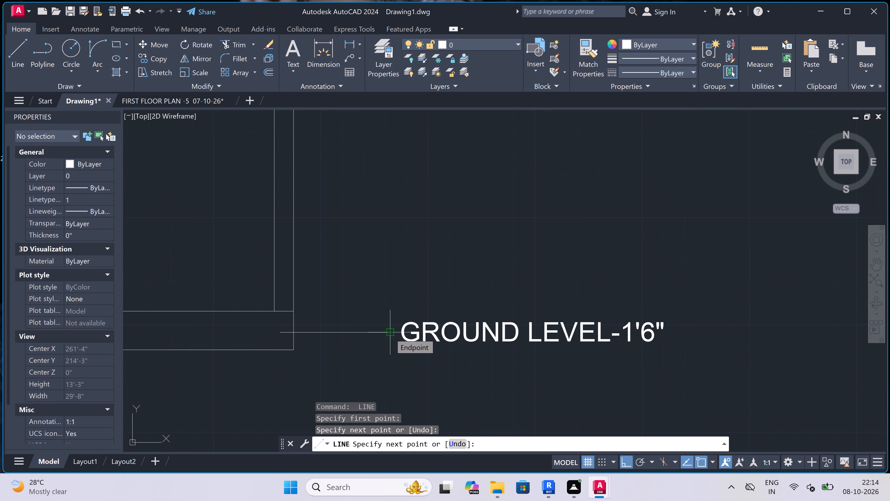
{"action": "key", "text": "Escape"}
With Ortho off, draw a small closed triangle with sides about 3" inside the lower-left corner of the section's base strip.
{"action": "scroll", "coordinate": [382, 318], "scroll_direction": "down", "scroll_amount": 5}
{"action": "scroll", "coordinate": [284, 317], "scroll_direction": "up", "scroll_amount": 2}
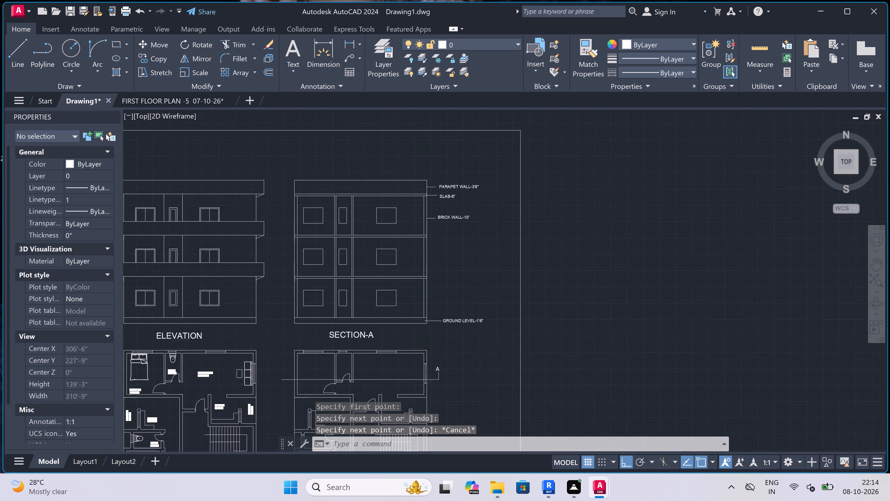
{"action": "scroll", "coordinate": [284, 317], "scroll_direction": "up", "scroll_amount": 2}
{"action": "scroll", "coordinate": [352, 348], "scroll_direction": "up", "scroll_amount": 3}
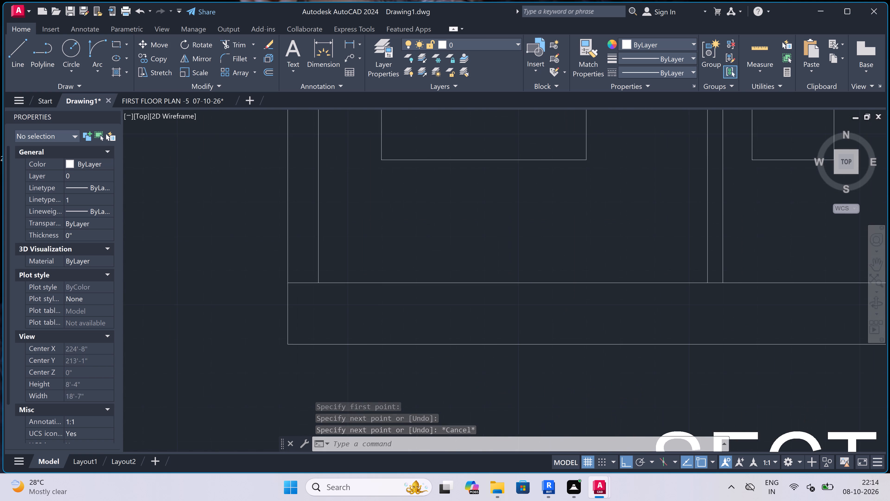
{"action": "key", "text": "l"}
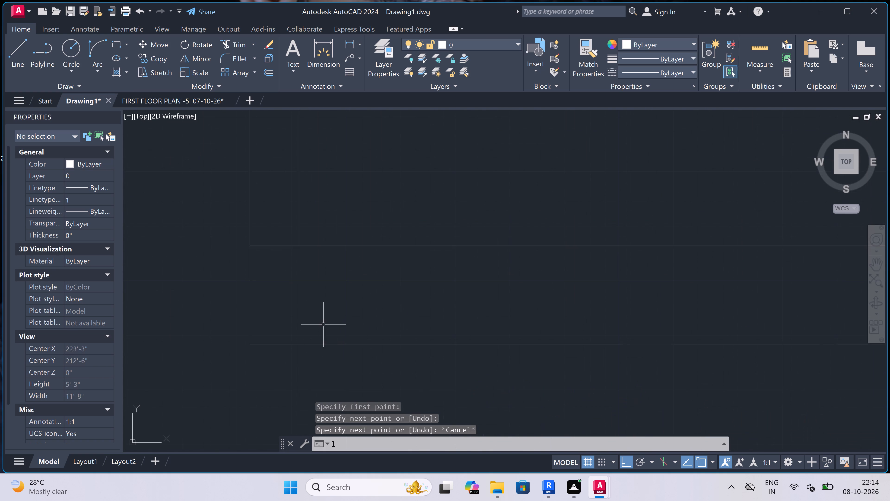
{"action": "key", "text": "space"}
{"action": "scroll", "coordinate": [279, 318], "scroll_direction": "up", "scroll_amount": 1}
{"action": "left_click", "coordinate": [262, 319]}
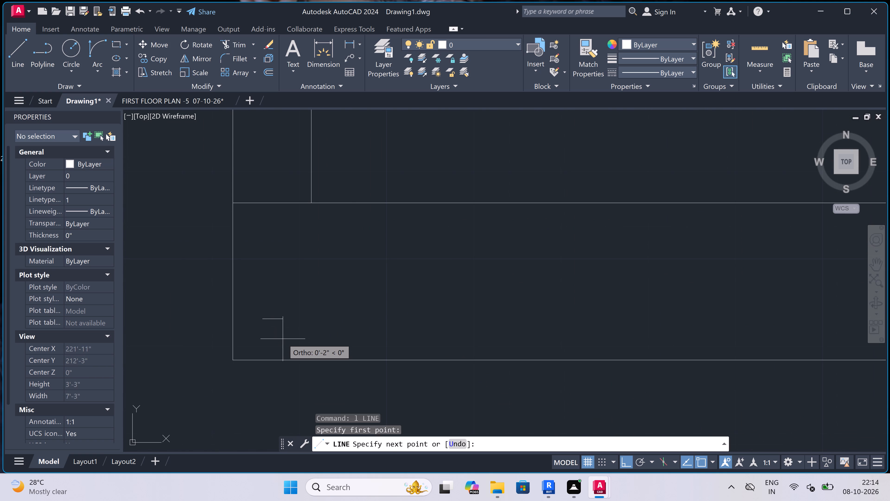
{"action": "key", "text": "F8"}
{"action": "scroll", "coordinate": [280, 333], "scroll_direction": "up", "scroll_amount": 2}
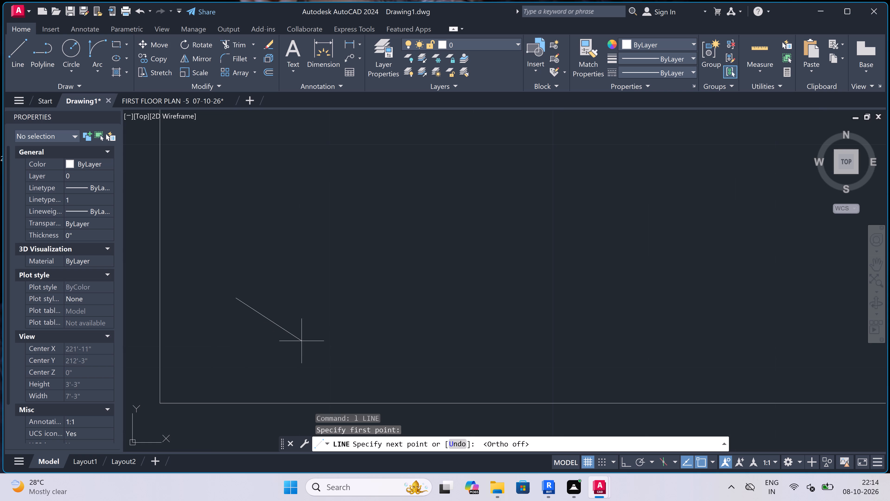
{"action": "left_click", "coordinate": [301, 339]}
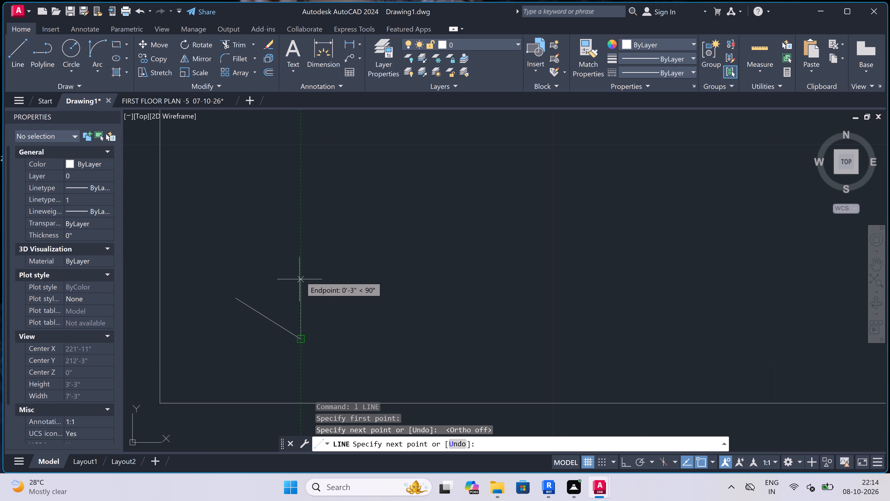
{"action": "left_click", "coordinate": [300, 276]}
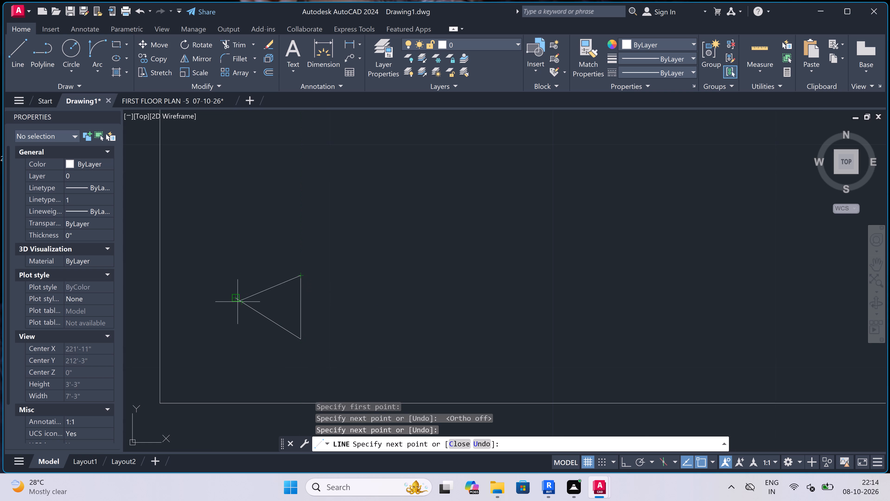
{"action": "left_click", "coordinate": [237, 300]}
{"action": "key", "text": "Escape"}
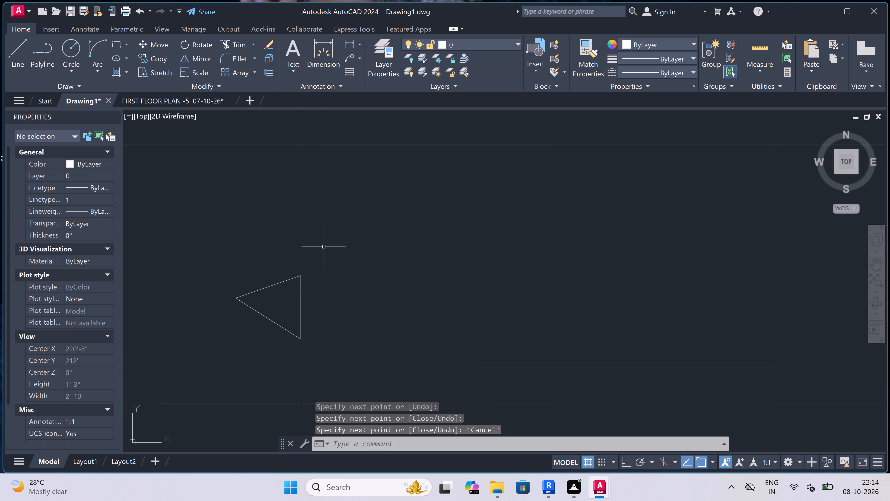
Copy the small triangle to scattered spots in two loose rows at the left end of SECTION-A's base strip.
{"action": "left_click_drag", "start_coordinate": [326, 250], "coordinate": [324, 253]}
{"action": "left_click", "coordinate": [237, 353]}
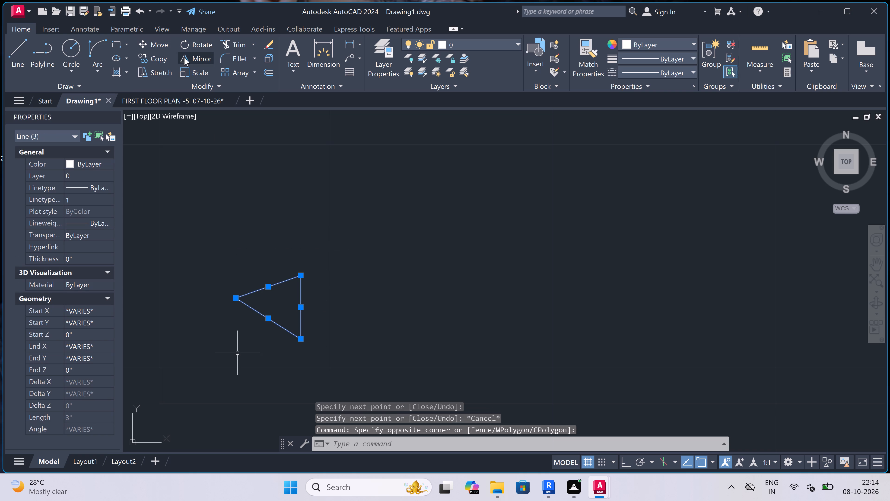
{"action": "left_click", "coordinate": [149, 56]}
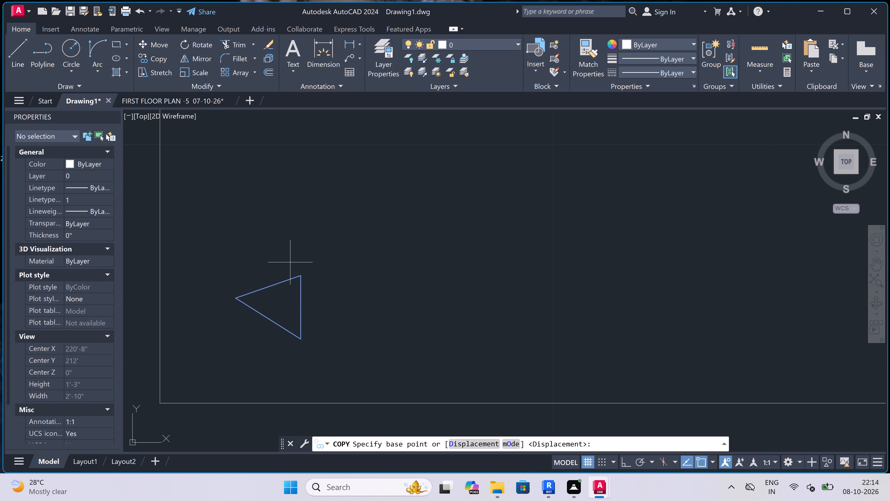
{"action": "left_click", "coordinate": [283, 295]}
{"action": "scroll", "coordinate": [285, 292], "scroll_direction": "down", "scroll_amount": 3}
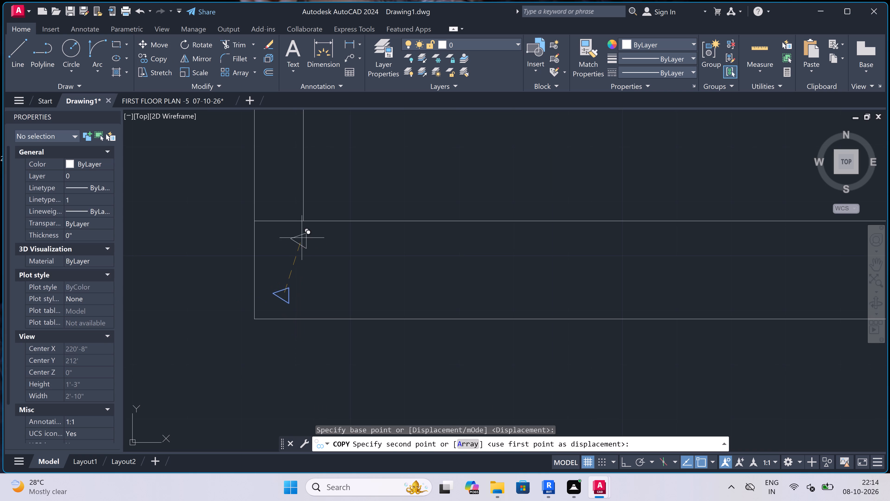
{"action": "left_click", "coordinate": [309, 243]}
{"action": "left_click", "coordinate": [379, 243]}
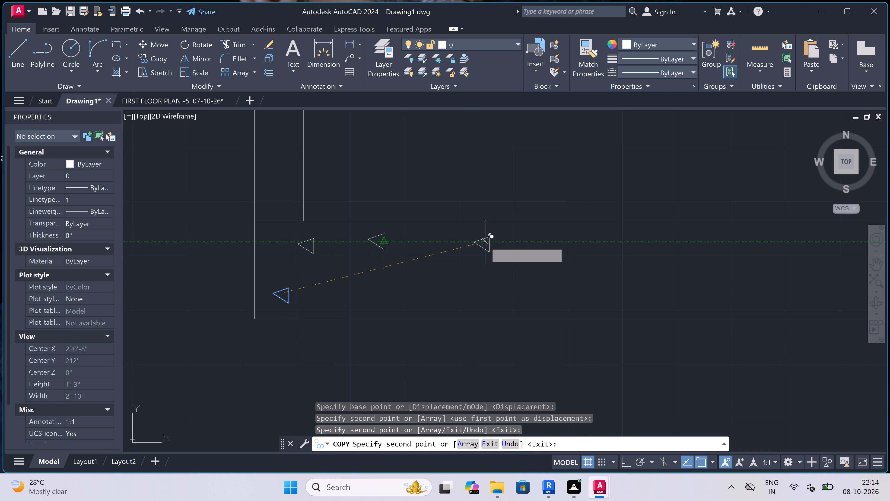
{"action": "left_click", "coordinate": [491, 243]}
{"action": "double_click", "coordinate": [460, 275]}
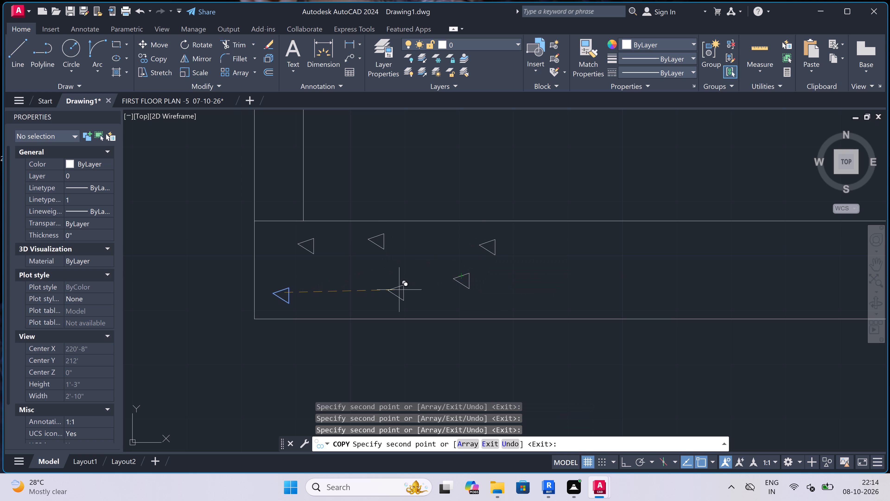
{"action": "left_click", "coordinate": [398, 291]}
{"action": "left_click", "coordinate": [342, 291]}
Place ten more triangle copies in two staggered rows along the base strip, up to below the first interior wall.
{"action": "scroll", "coordinate": [221, 309], "scroll_direction": "down", "scroll_amount": 3}
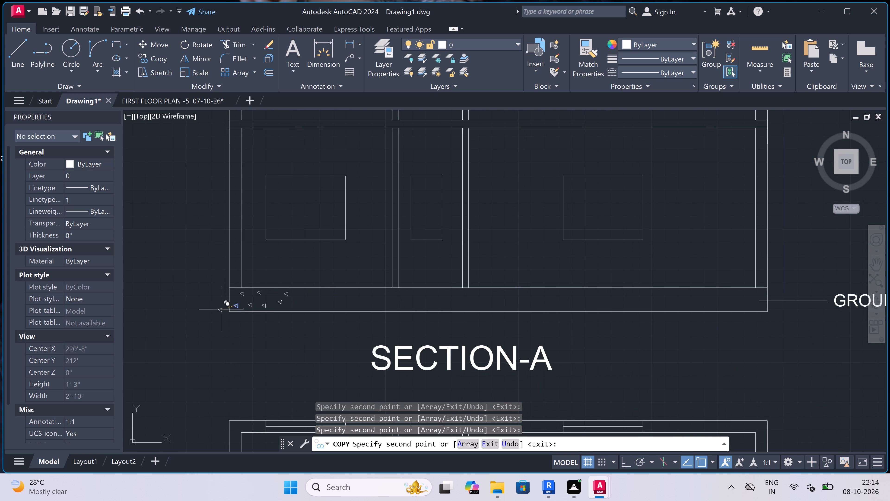
{"action": "scroll", "coordinate": [324, 296], "scroll_direction": "up", "scroll_amount": 3}
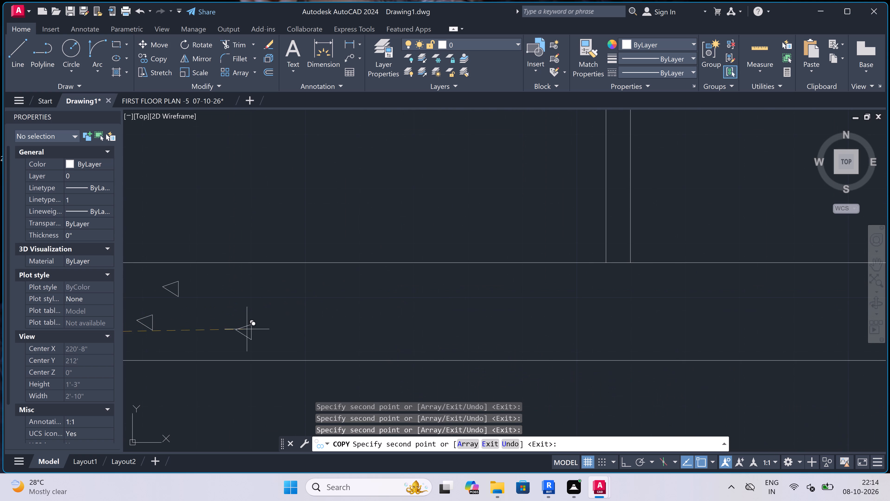
{"action": "left_click", "coordinate": [227, 336]}
{"action": "left_click", "coordinate": [275, 283]}
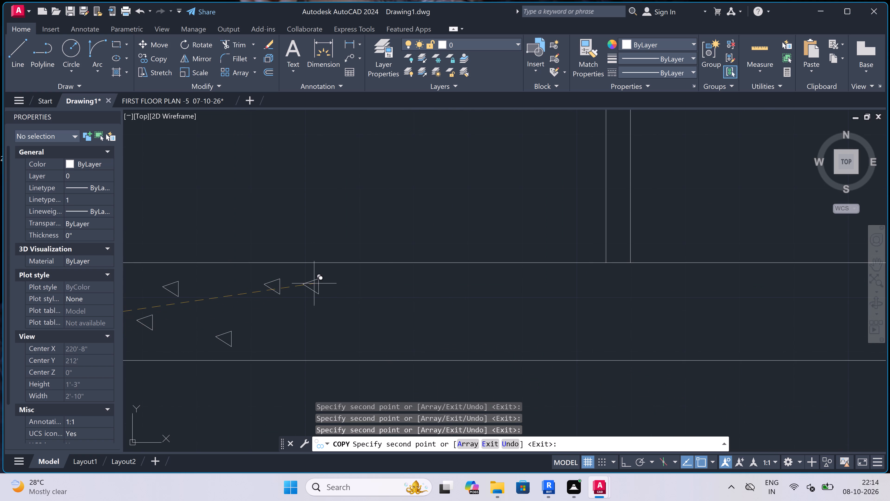
{"action": "left_click", "coordinate": [395, 282]}
{"action": "left_click", "coordinate": [586, 282]}
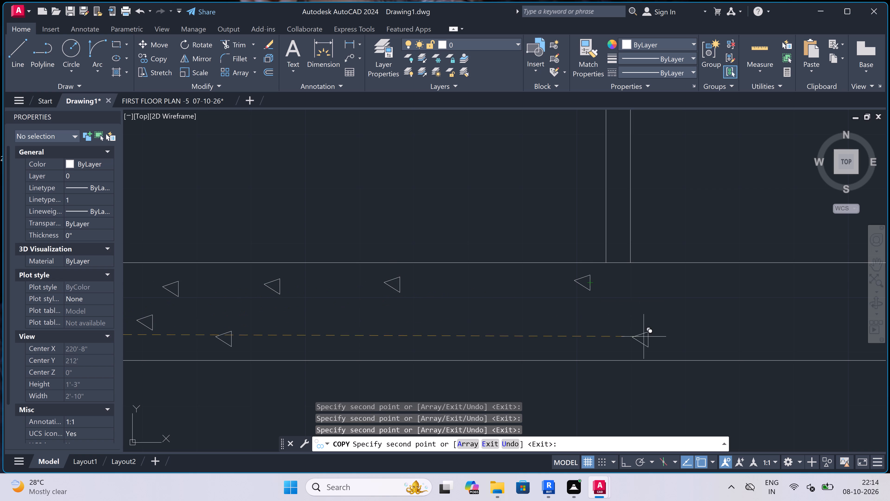
{"action": "left_click", "coordinate": [653, 337]}
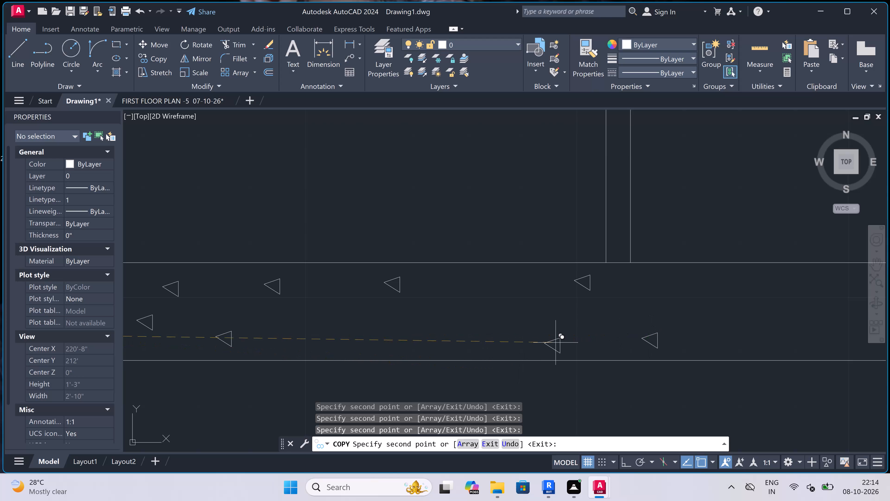
{"action": "left_click", "coordinate": [570, 336]}
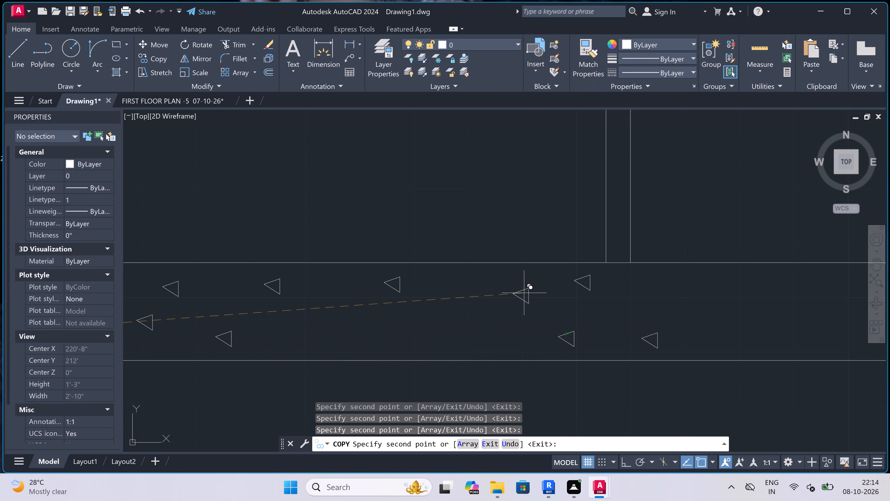
{"action": "left_click", "coordinate": [522, 290]}
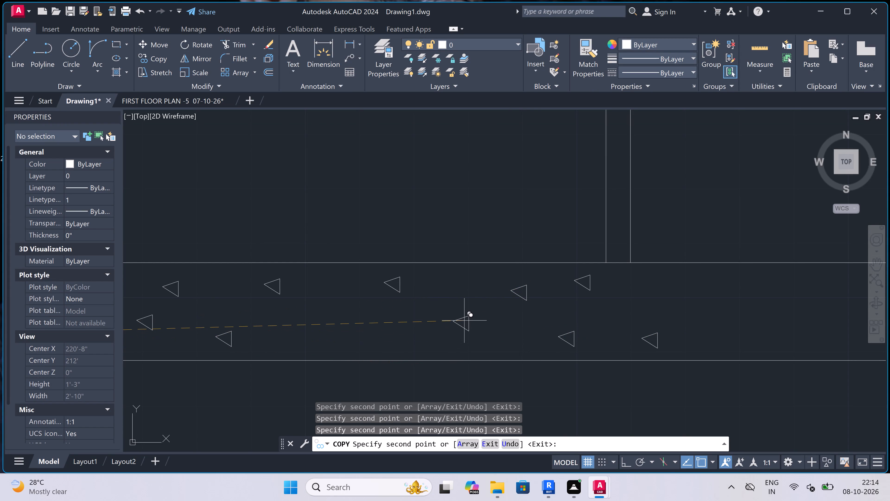
{"action": "left_click", "coordinate": [483, 328]}
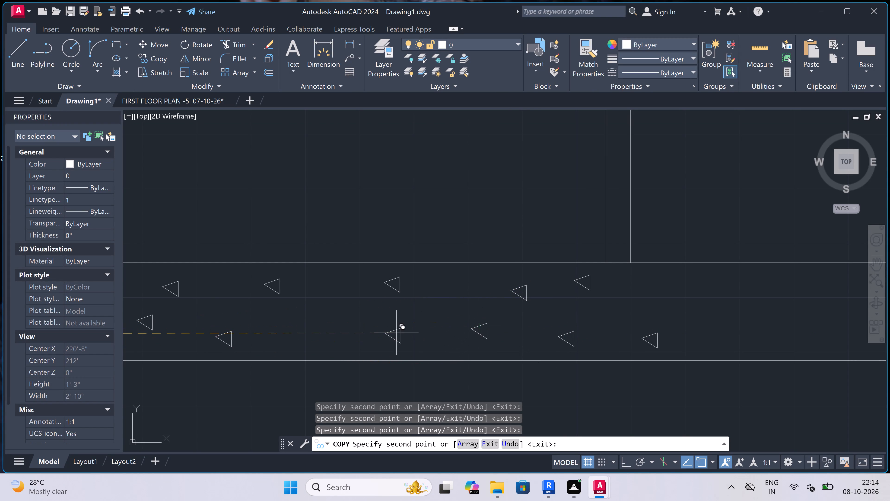
{"action": "left_click", "coordinate": [398, 332]}
{"action": "left_click", "coordinate": [321, 321]}
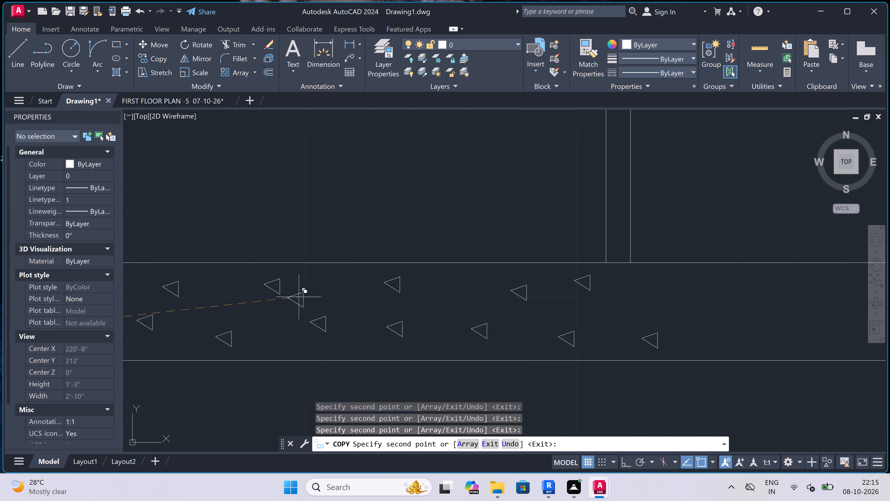
Continue the staggered triangle copies with seven more, from the first interior wall to just past the second.
{"action": "scroll", "coordinate": [300, 288], "scroll_direction": "down", "scroll_amount": 3}
{"action": "scroll", "coordinate": [395, 280], "scroll_direction": "up", "scroll_amount": 3}
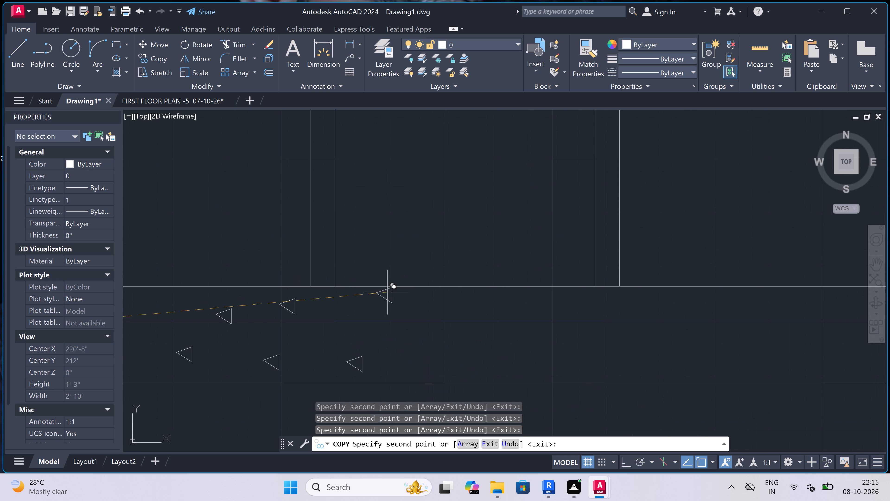
{"action": "left_click", "coordinate": [375, 312]}
{"action": "left_click", "coordinate": [458, 310]}
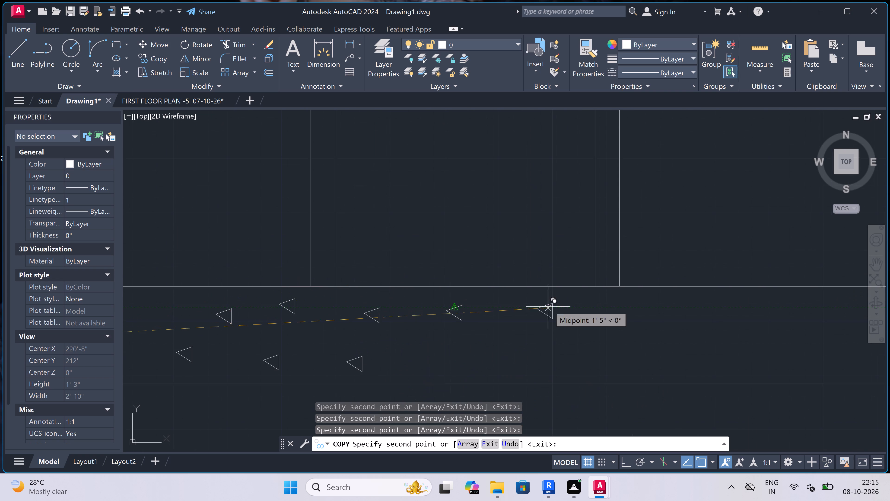
{"action": "left_click", "coordinate": [558, 307]}
{"action": "left_click", "coordinate": [683, 315]}
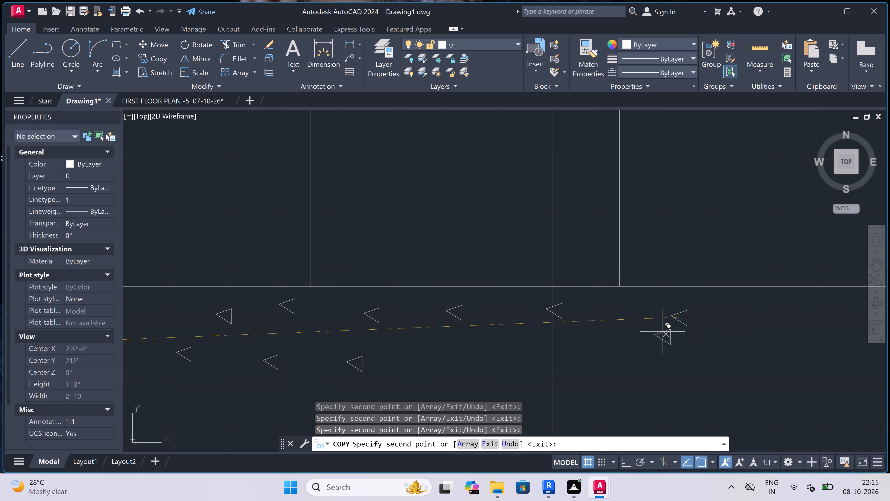
{"action": "left_click", "coordinate": [642, 356]}
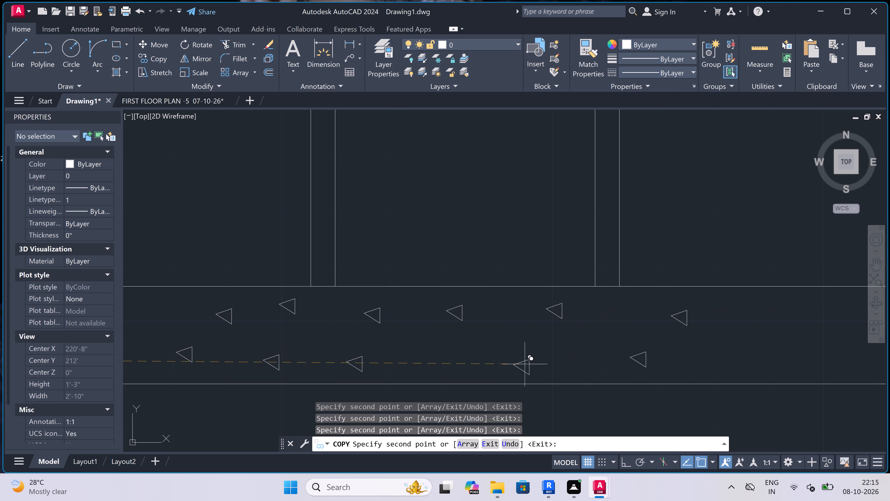
{"action": "left_click", "coordinate": [566, 353]}
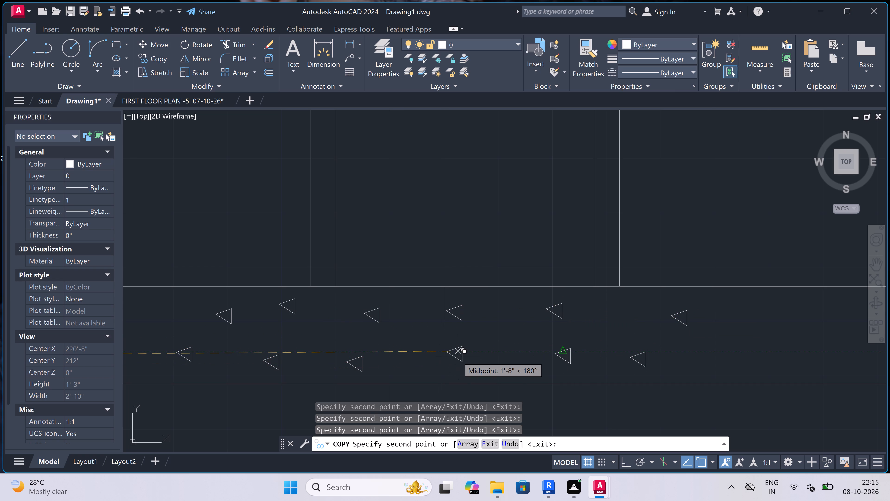
{"action": "left_click", "coordinate": [458, 357]}
Place seven more scattered triangle copies in the base strip, from past the second interior wall to beneath the large room's window.
{"action": "scroll", "coordinate": [410, 334], "scroll_direction": "down", "scroll_amount": 6}
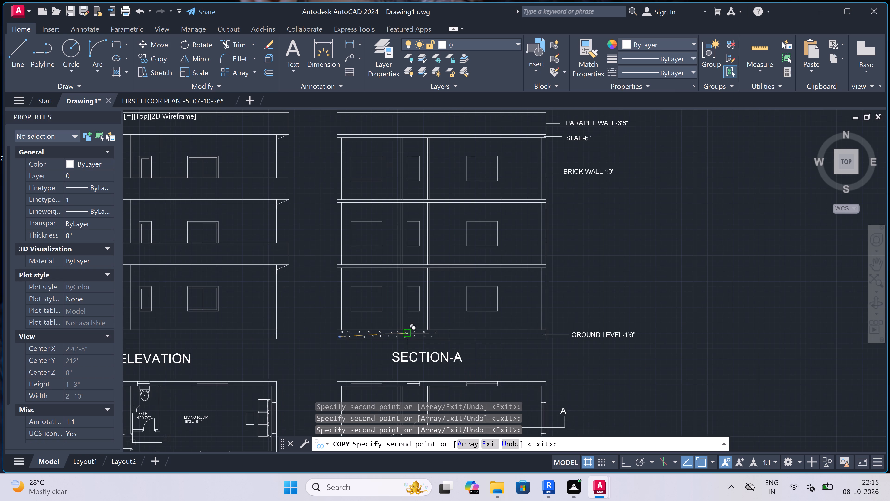
{"action": "scroll", "coordinate": [455, 333], "scroll_direction": "up", "scroll_amount": 5}
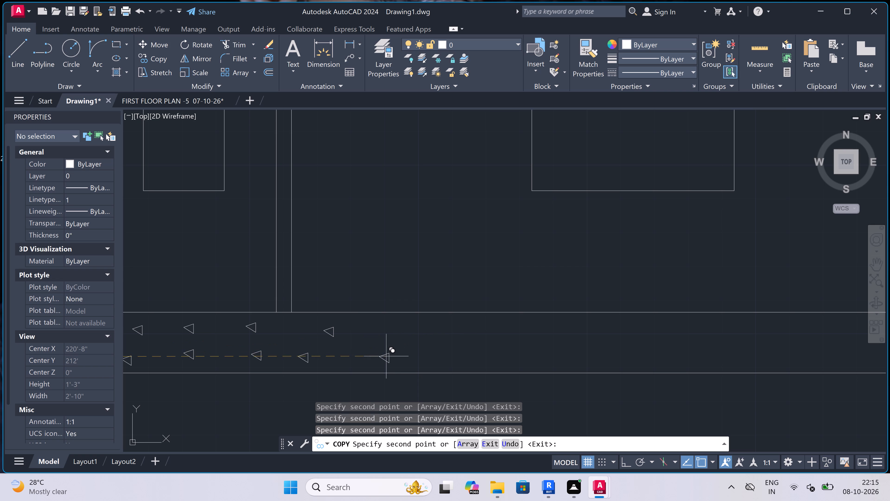
{"action": "left_click", "coordinate": [369, 355]}
{"action": "left_click", "coordinate": [410, 326]}
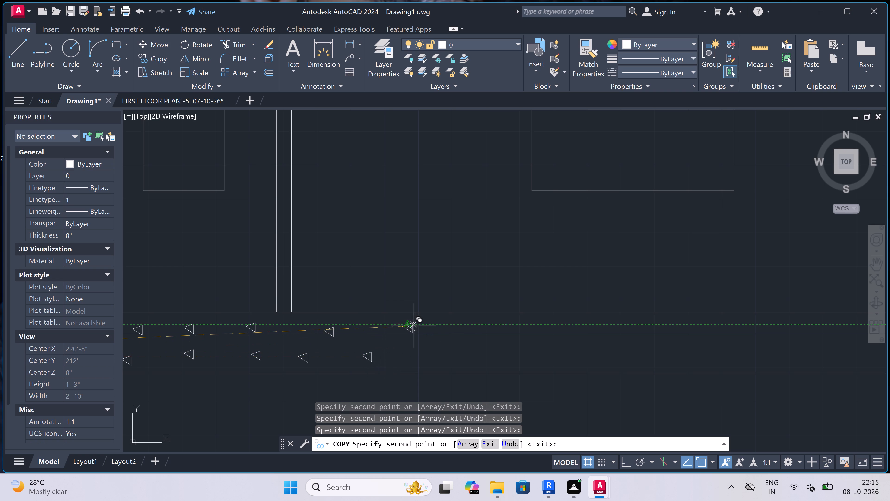
{"action": "left_click", "coordinate": [466, 328]}
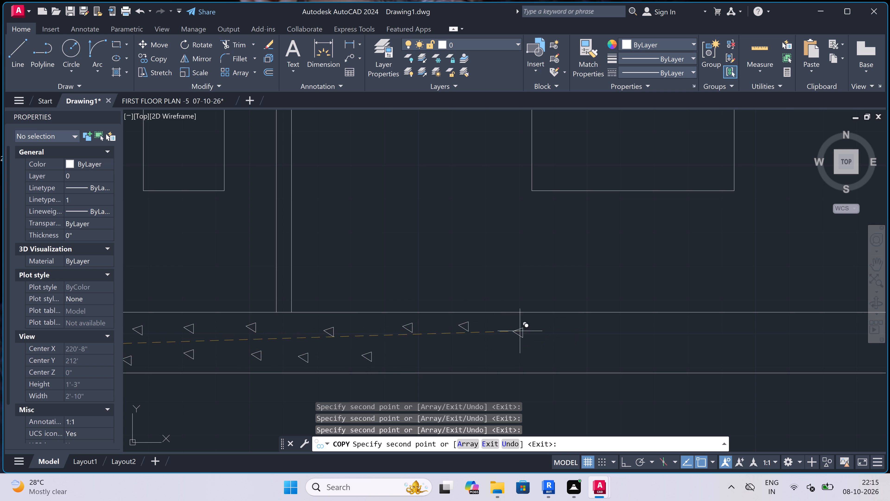
{"action": "left_click", "coordinate": [574, 325]}
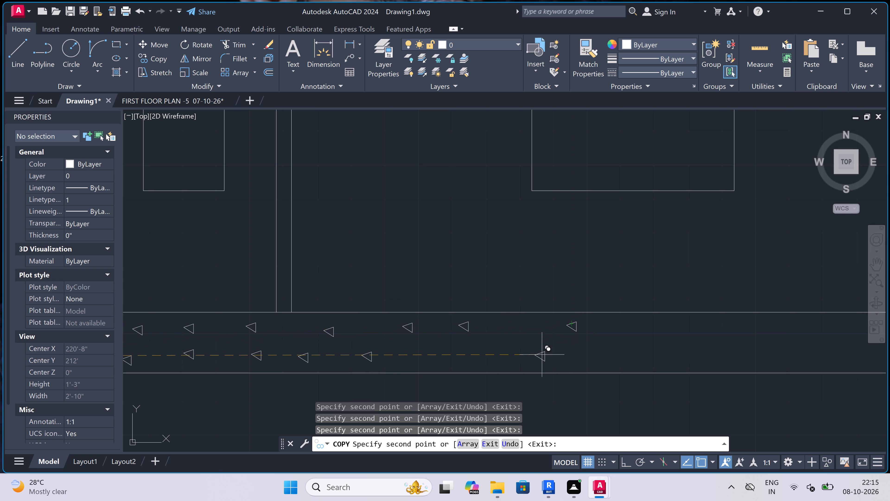
{"action": "left_click", "coordinate": [542, 355]}
{"action": "left_click", "coordinate": [447, 356]}
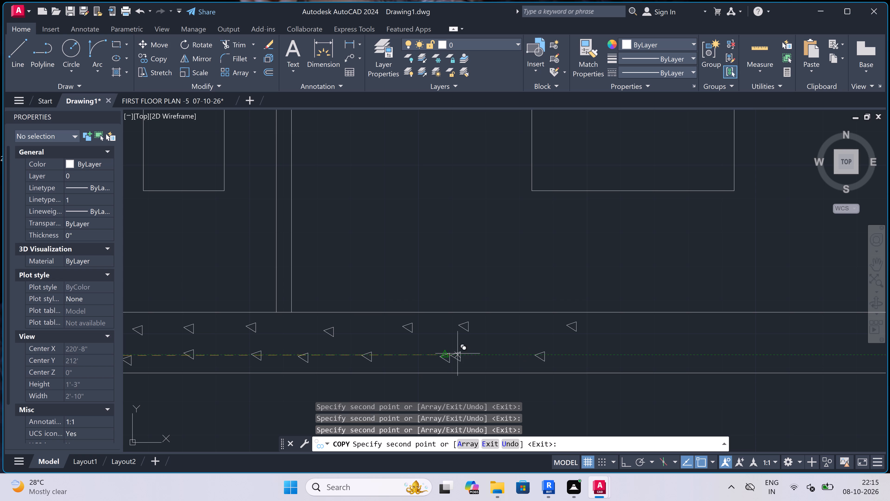
{"action": "left_click", "coordinate": [501, 341]}
Place ten more triangle copies in two staggered rows, from beneath the large room's window towards the right outer wall.
{"action": "scroll", "coordinate": [391, 357], "scroll_direction": "down", "scroll_amount": 4}
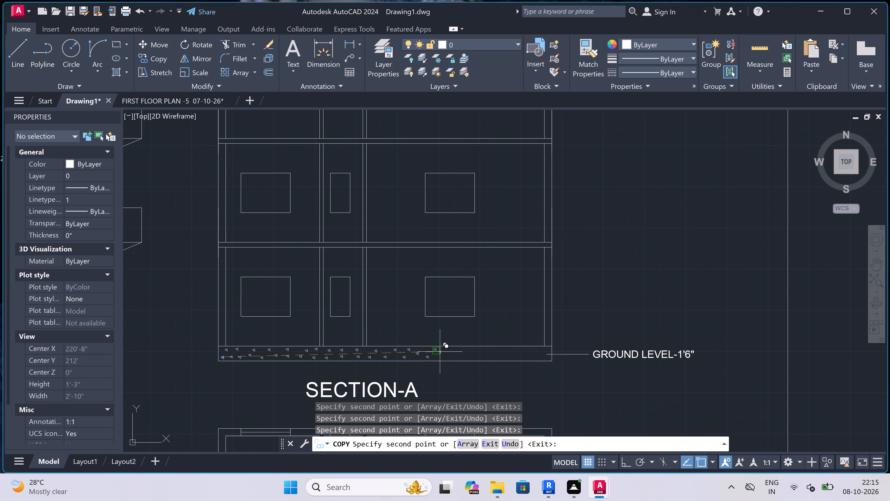
{"action": "scroll", "coordinate": [456, 350], "scroll_direction": "up", "scroll_amount": 3}
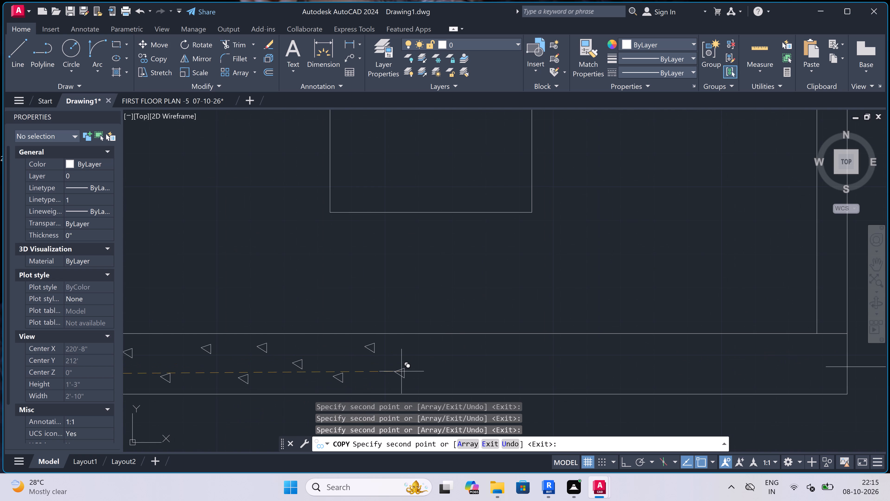
{"action": "left_click", "coordinate": [401, 371]}
{"action": "left_click", "coordinate": [448, 351]}
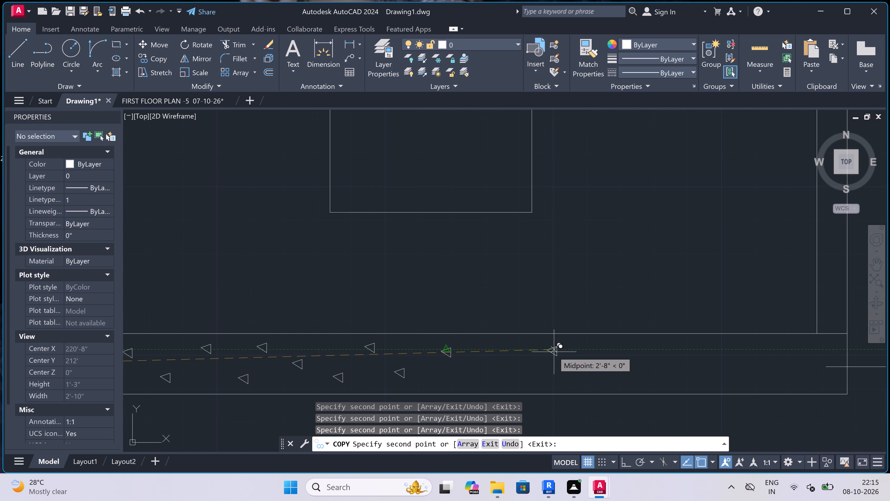
{"action": "left_click", "coordinate": [506, 350]}
{"action": "left_click", "coordinate": [613, 347]}
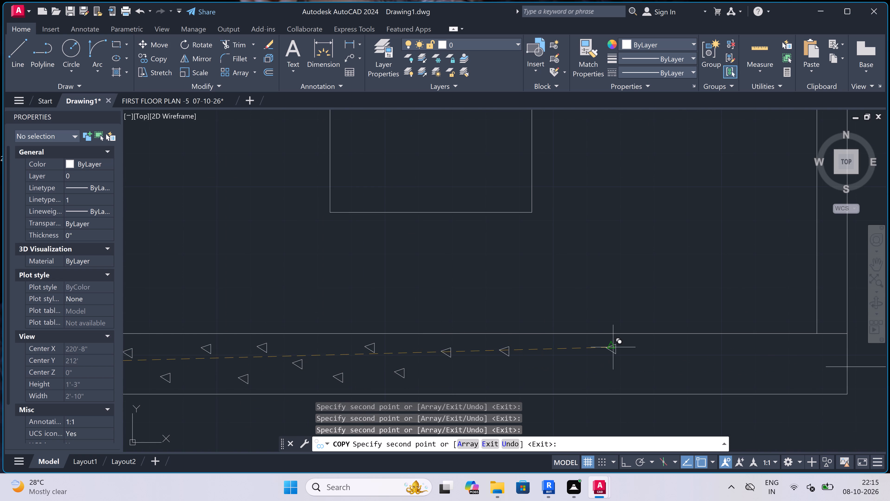
{"action": "left_click", "coordinate": [700, 380]}
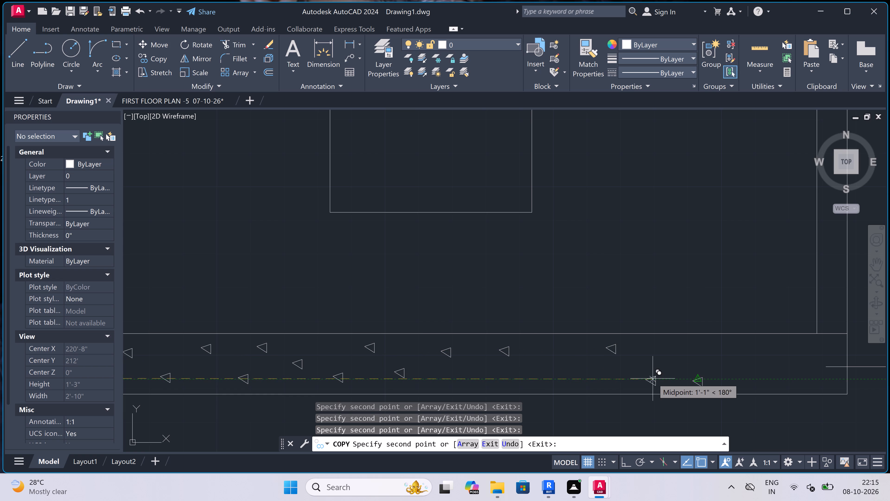
{"action": "left_click", "coordinate": [652, 377]}
{"action": "left_click", "coordinate": [684, 352]}
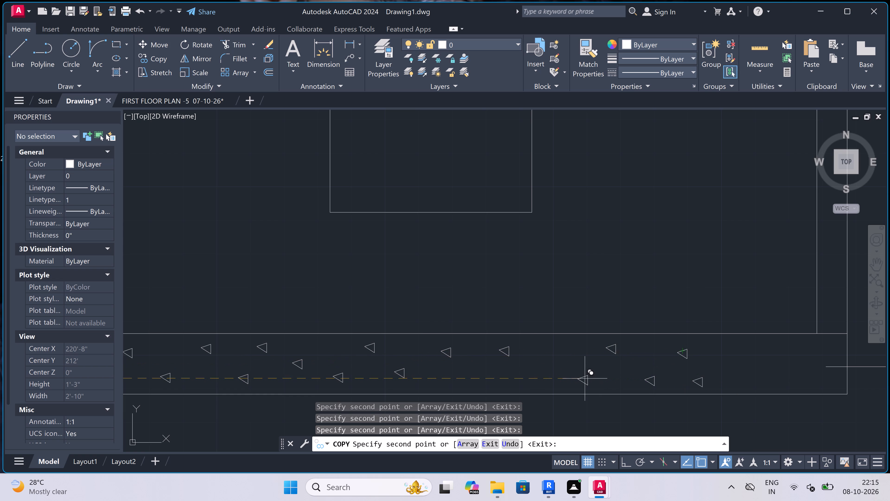
{"action": "left_click", "coordinate": [581, 378]}
{"action": "left_click", "coordinate": [549, 355]}
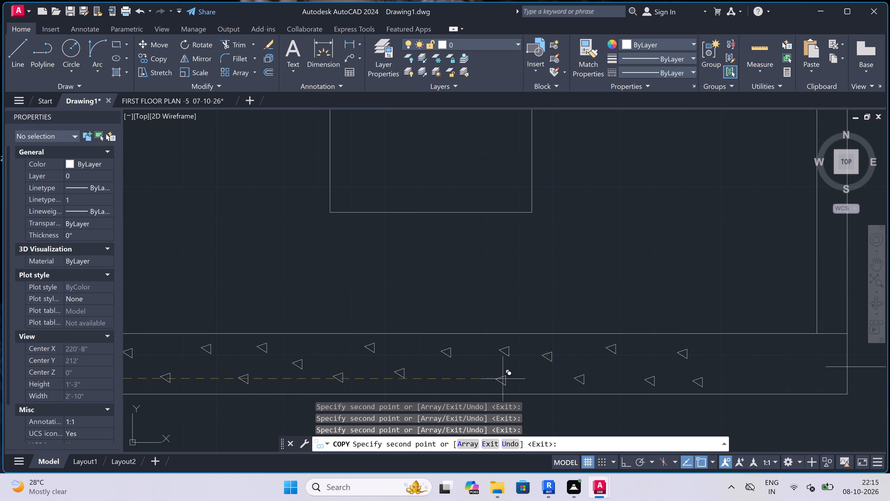
{"action": "left_click", "coordinate": [474, 377]}
Place the last five triangle copies in the base strip, filling both rows up to the right outer wall.
{"action": "scroll", "coordinate": [355, 368], "scroll_direction": "down", "scroll_amount": 2}
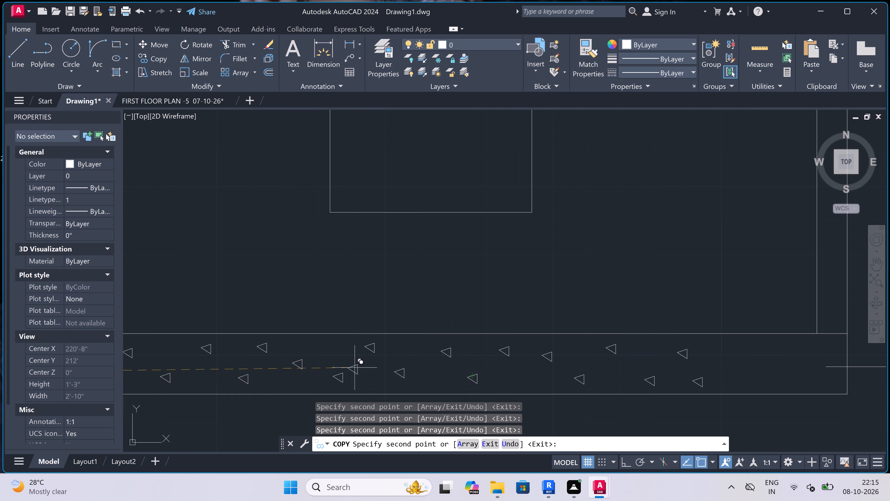
{"action": "scroll", "coordinate": [355, 368], "scroll_direction": "down", "scroll_amount": 1}
{"action": "scroll", "coordinate": [441, 365], "scroll_direction": "up", "scroll_amount": 3}
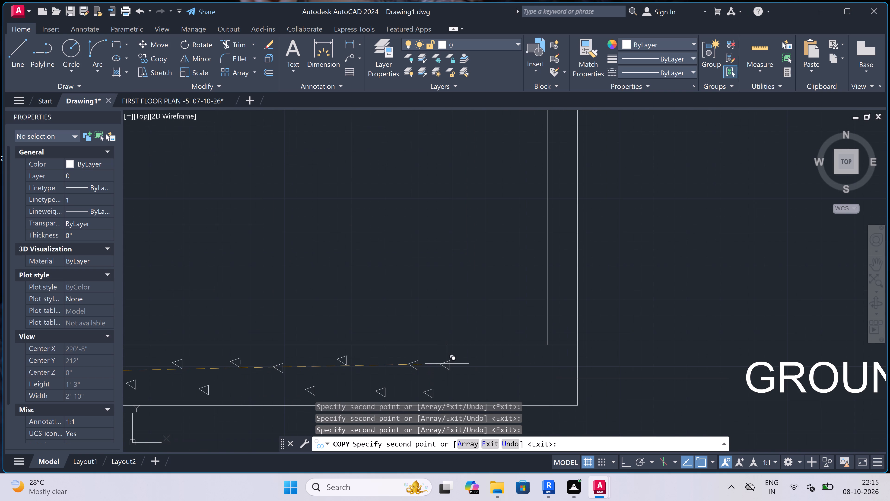
{"action": "left_click", "coordinate": [454, 362]}
{"action": "left_click", "coordinate": [563, 354]}
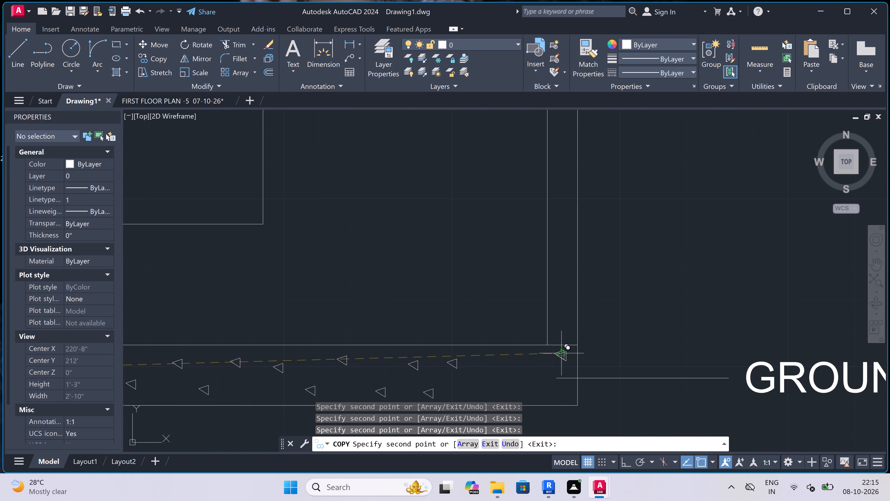
{"action": "left_click", "coordinate": [507, 362]}
{"action": "scroll", "coordinate": [508, 362], "scroll_direction": "down", "scroll_amount": 1}
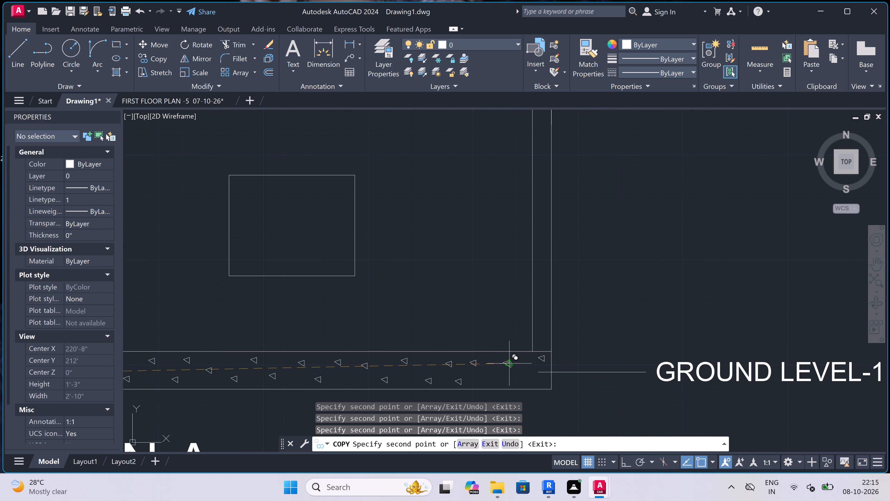
{"action": "scroll", "coordinate": [517, 382], "scroll_direction": "up", "scroll_amount": 3}
{"action": "left_click", "coordinate": [537, 368]}
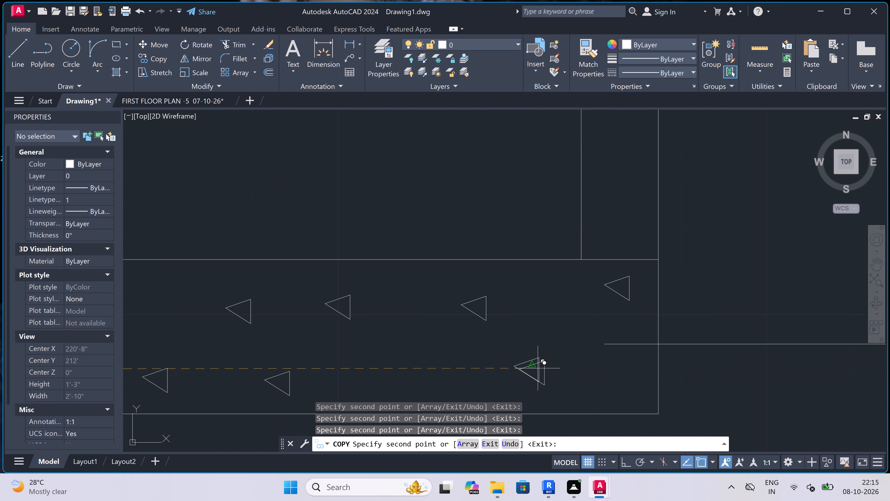
{"action": "left_click", "coordinate": [408, 385]}
{"action": "key", "text": "Escape"}
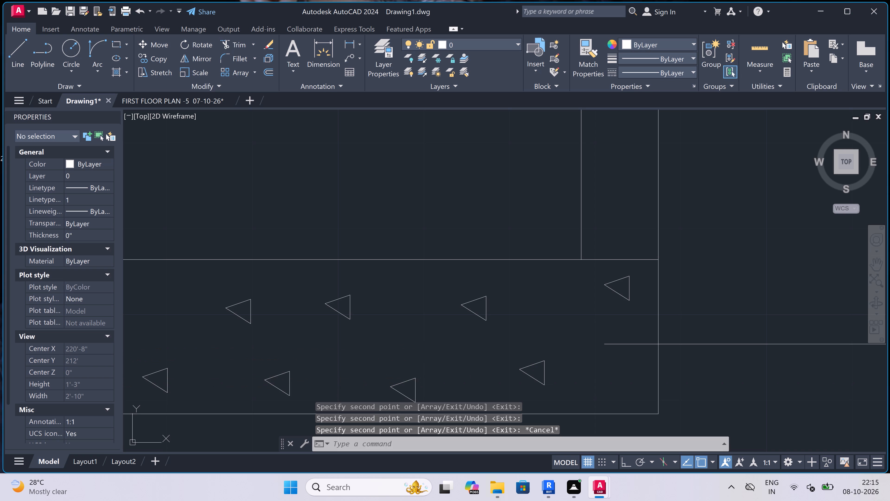
Review the triangle-filled base strip and the whole sheet with its elevation, section and plans.
{"action": "scroll", "coordinate": [362, 290], "scroll_direction": "down", "scroll_amount": 1}
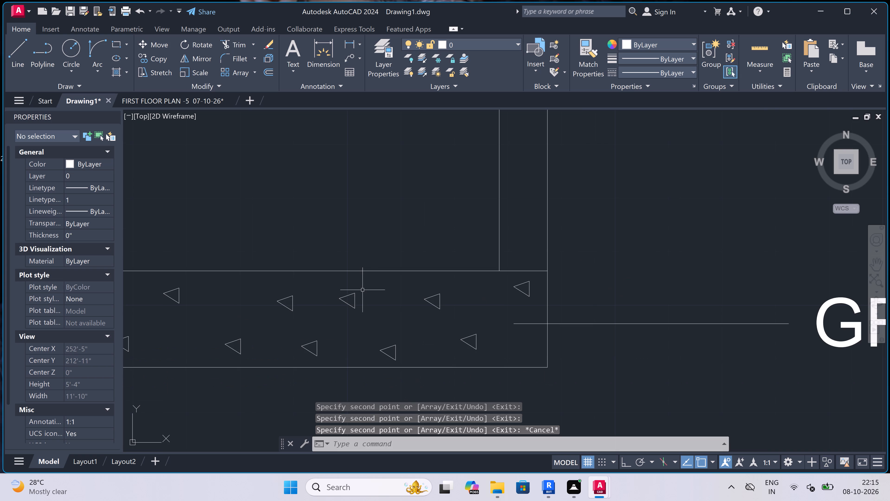
{"action": "scroll", "coordinate": [362, 291], "scroll_direction": "down", "scroll_amount": 7}
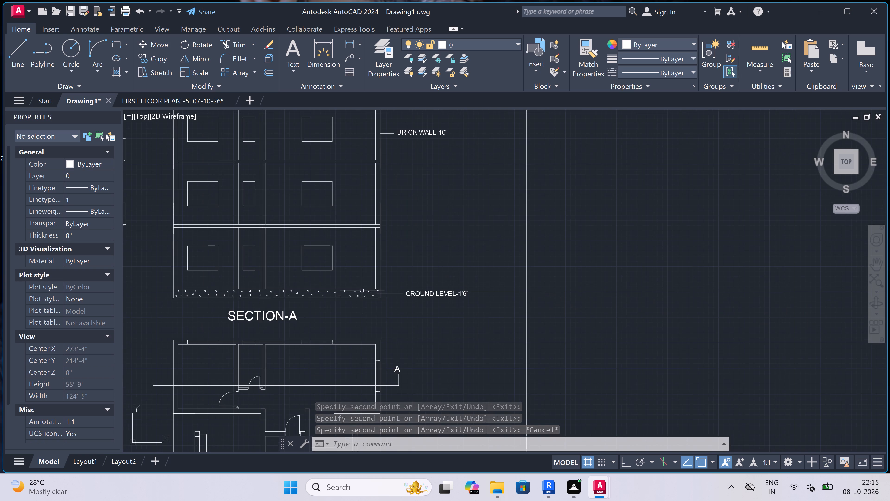
{"action": "scroll", "coordinate": [302, 299], "scroll_direction": "up", "scroll_amount": 1}
{"action": "scroll", "coordinate": [302, 299], "scroll_direction": "down", "scroll_amount": 3}
{"action": "scroll", "coordinate": [256, 280], "scroll_direction": "up", "scroll_amount": 1}
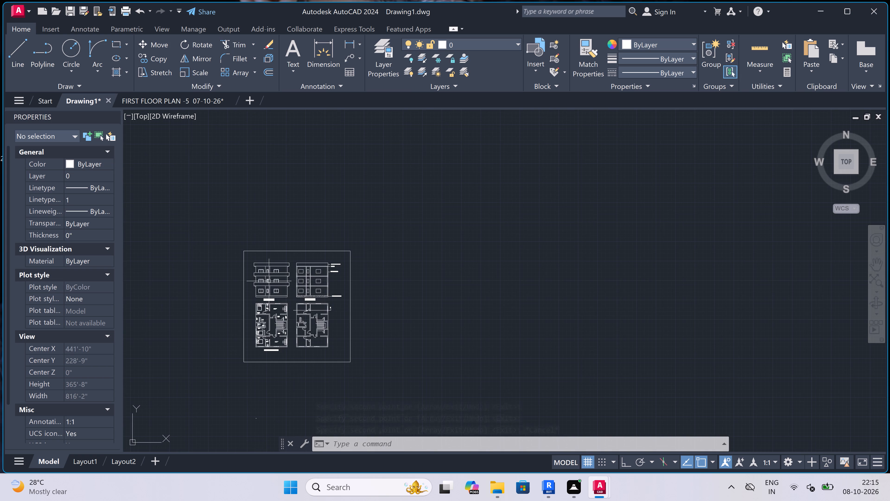
{"action": "scroll", "coordinate": [256, 280], "scroll_direction": "up", "scroll_amount": 3}
{"action": "scroll", "coordinate": [256, 280], "scroll_direction": "down", "scroll_amount": 1}
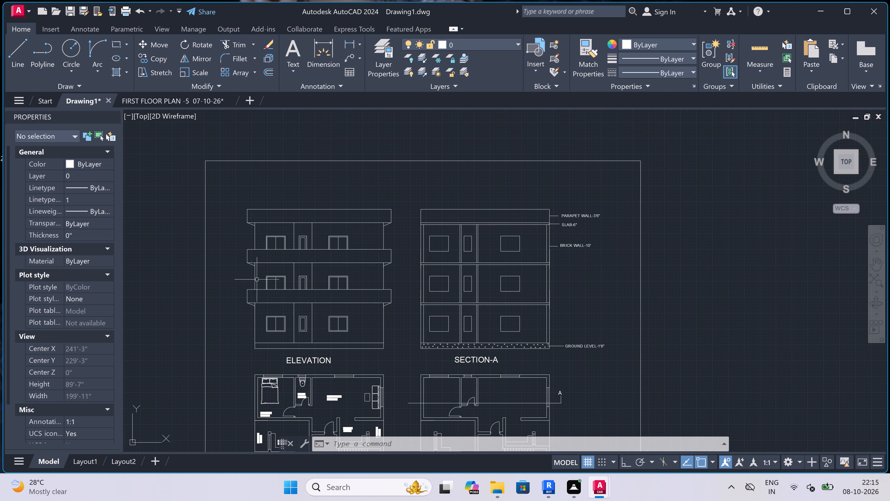
{"action": "scroll", "coordinate": [289, 254], "scroll_direction": "up", "scroll_amount": 3}
{"action": "scroll", "coordinate": [289, 254], "scroll_direction": "down", "scroll_amount": 3}
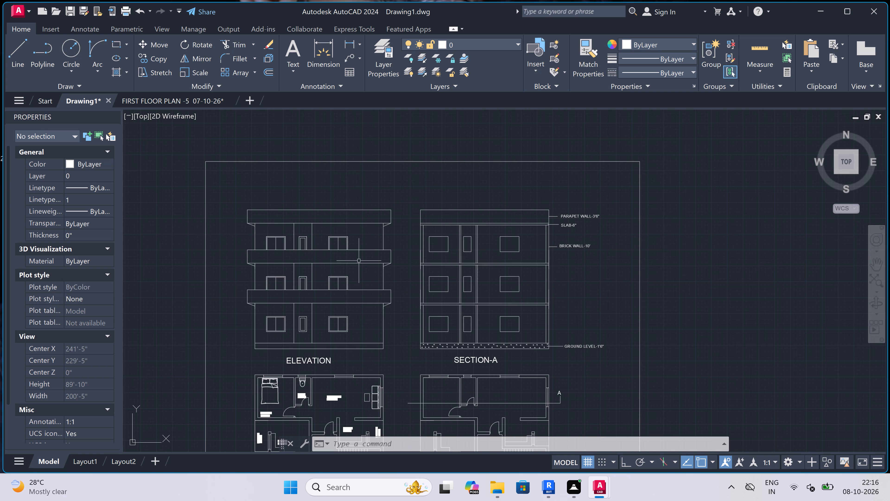
Draw two brick course lines joined by a centred vertical joint about 5" tall, at the foot of SECTION-A's left outer wall, with Ortho on.
{"action": "scroll", "coordinate": [422, 331], "scroll_direction": "up", "scroll_amount": 3}
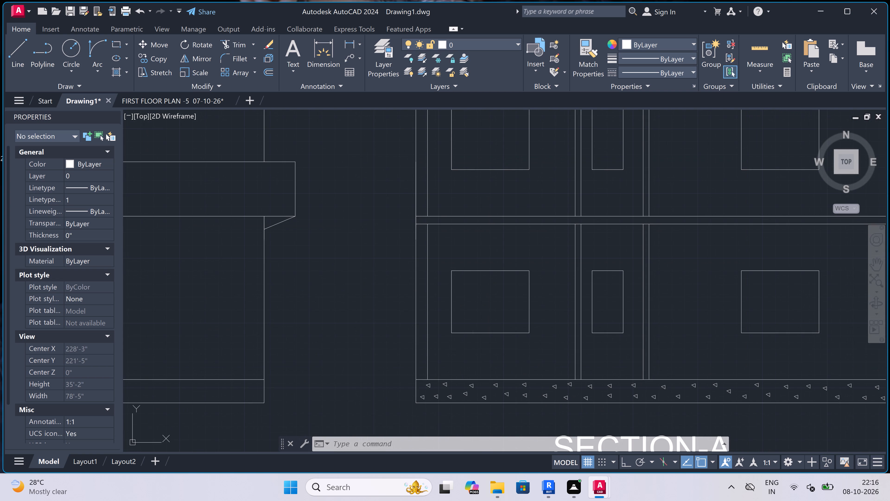
{"action": "key", "text": "l"}
{"action": "key", "text": "space"}
{"action": "scroll", "coordinate": [427, 376], "scroll_direction": "up", "scroll_amount": 4}
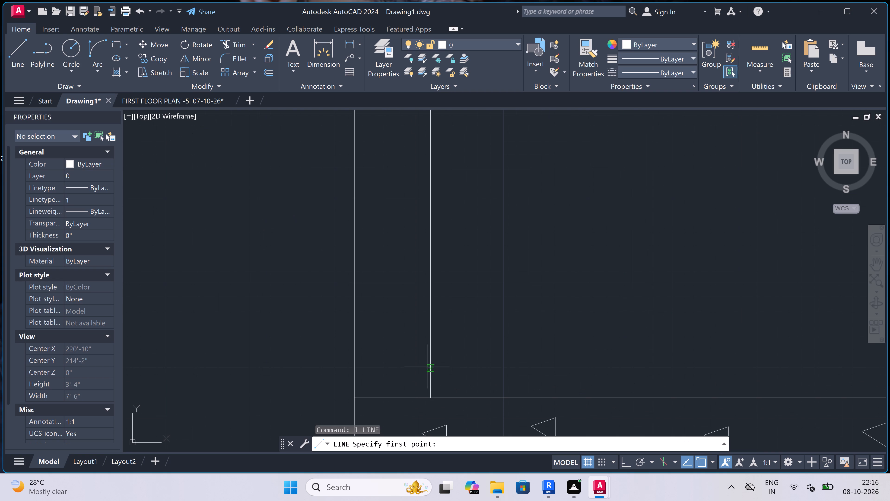
{"action": "left_click", "coordinate": [429, 360]}
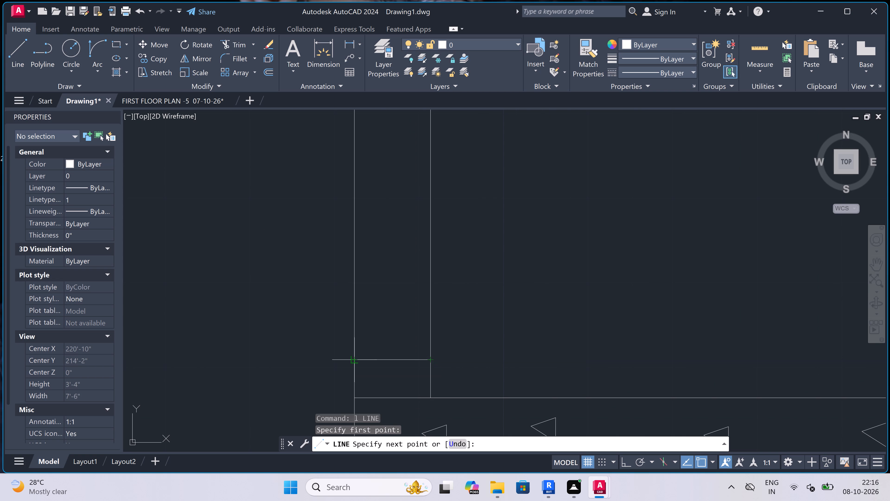
{"action": "left_click", "coordinate": [351, 359]}
{"action": "left_click", "coordinate": [396, 360]}
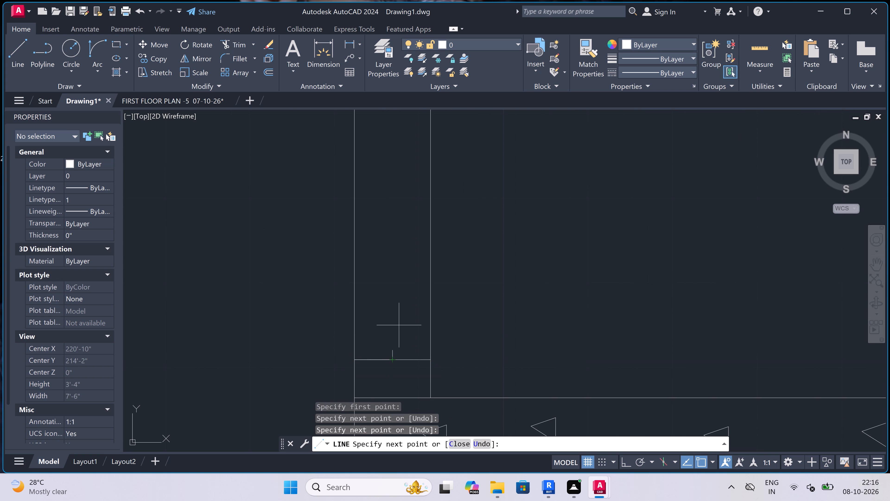
{"action": "key", "text": "F8"}
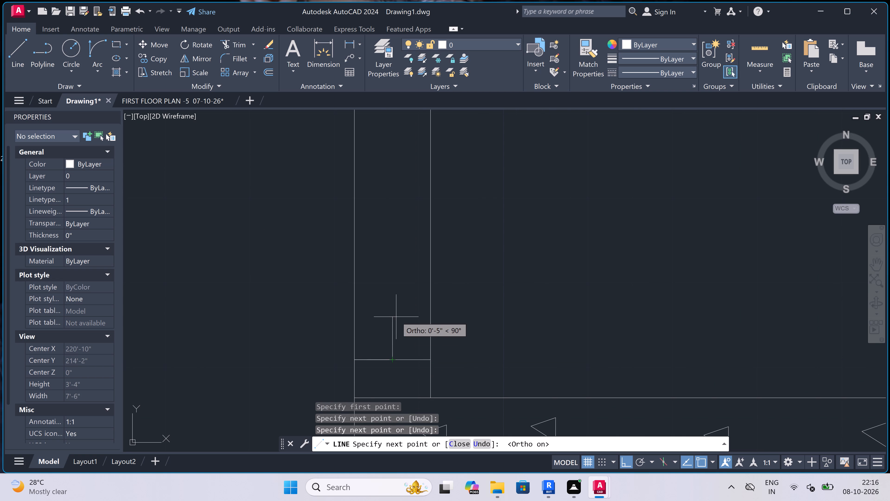
{"action": "left_click", "coordinate": [388, 319]}
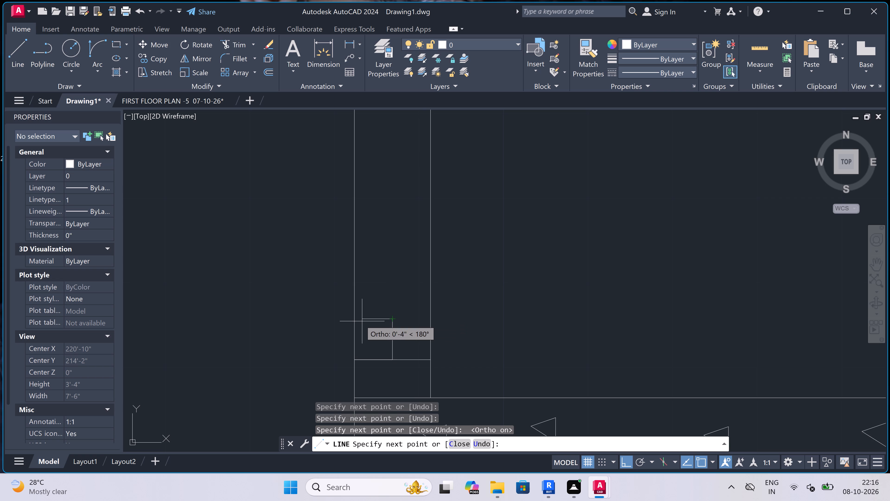
{"action": "left_click", "coordinate": [357, 318]}
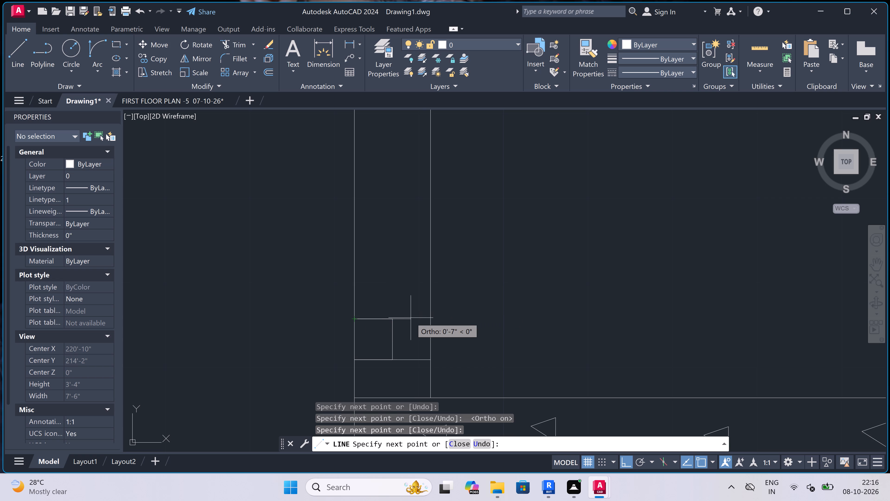
{"action": "left_click", "coordinate": [429, 315]}
Continue the line pattern up the left outer wall with another full brick course and a course split by a centred vertical joint.
{"action": "double_click", "coordinate": [430, 270]}
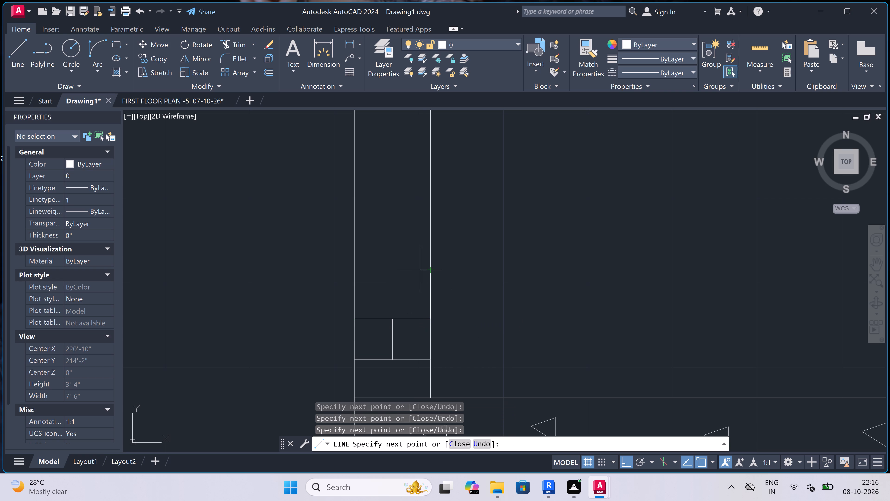
{"action": "key", "text": "ctrl+z"}
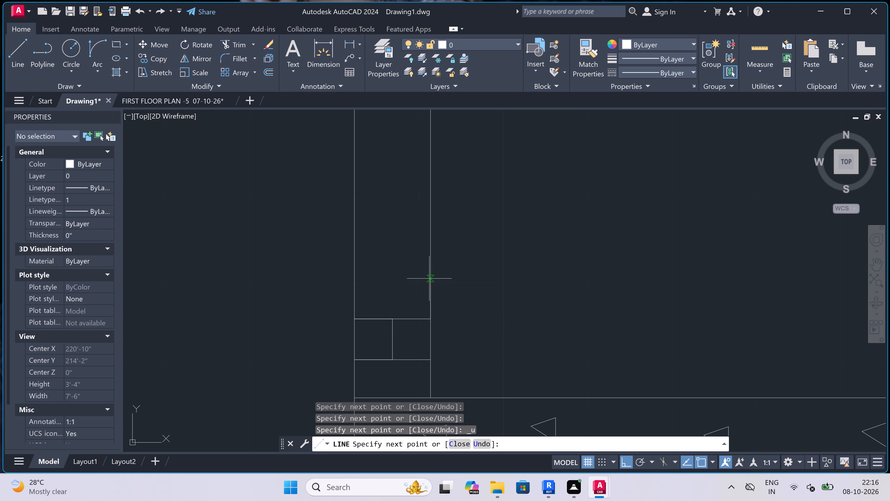
{"action": "double_click", "coordinate": [429, 275]}
{"action": "left_click", "coordinate": [353, 277]}
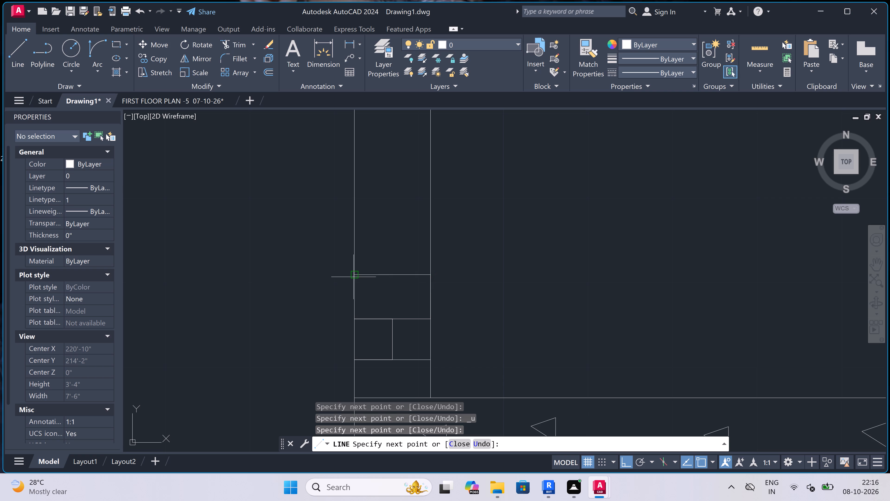
{"action": "left_click", "coordinate": [395, 272]}
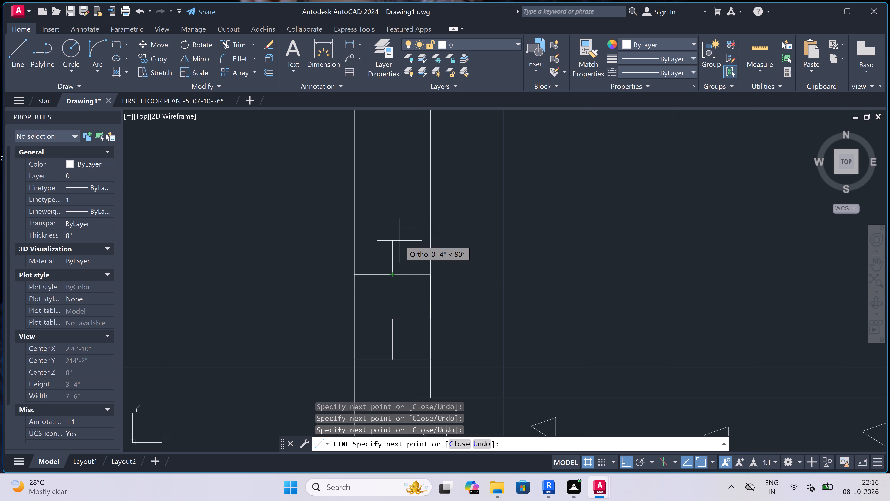
{"action": "left_click", "coordinate": [394, 229]}
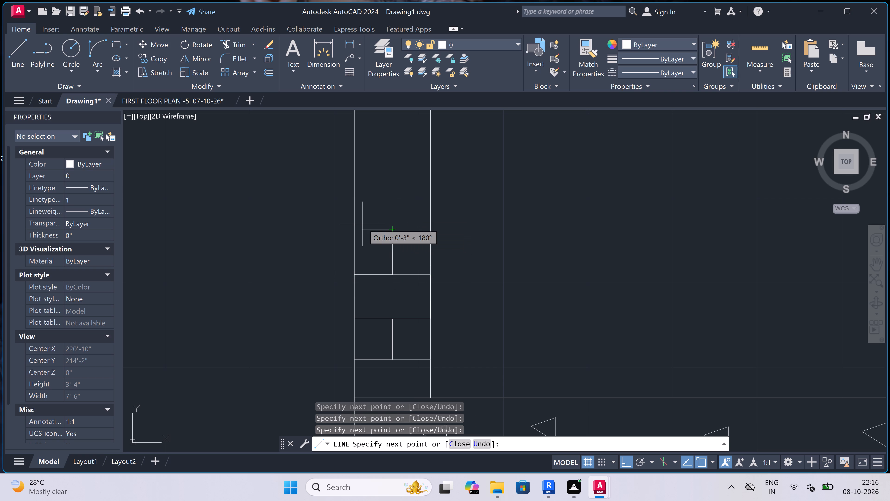
{"action": "left_click", "coordinate": [357, 228]}
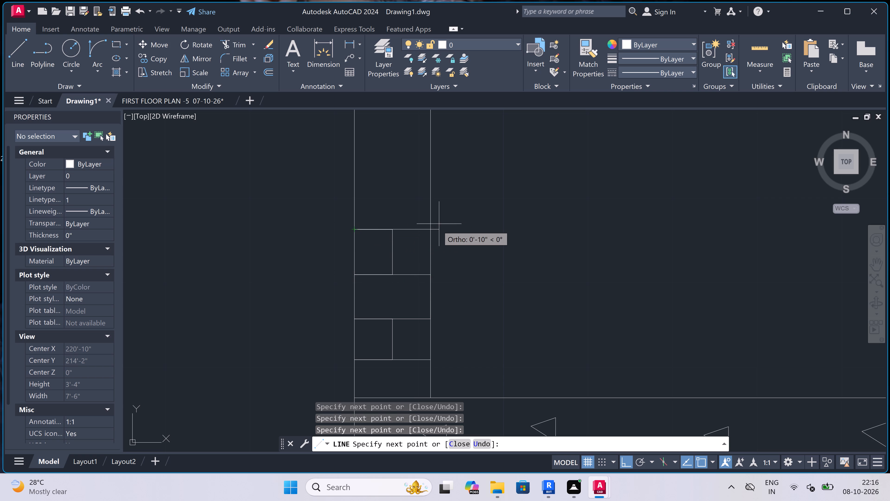
{"action": "left_click", "coordinate": [431, 230]}
Add the next full brick course and centre-jointed course above the existing ones in the left outer wall.
{"action": "scroll", "coordinate": [386, 251], "scroll_direction": "down", "scroll_amount": 2}
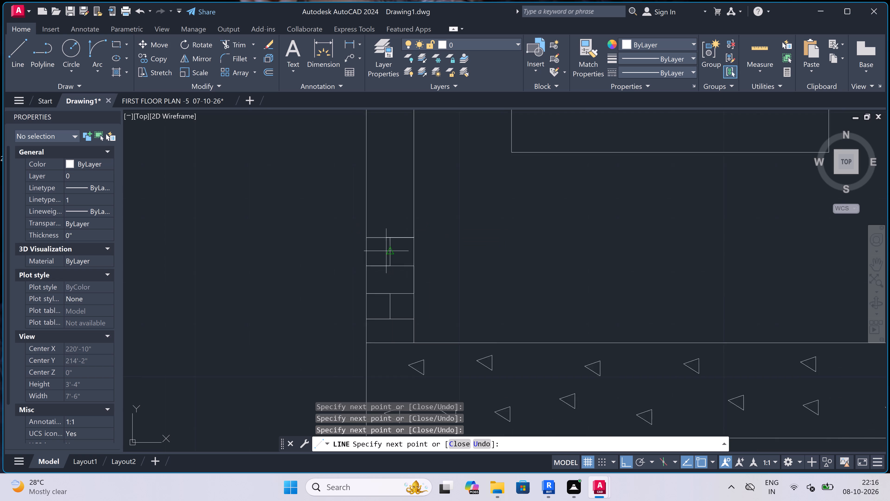
{"action": "scroll", "coordinate": [386, 251], "scroll_direction": "down", "scroll_amount": 3}
{"action": "scroll", "coordinate": [387, 235], "scroll_direction": "up", "scroll_amount": 5}
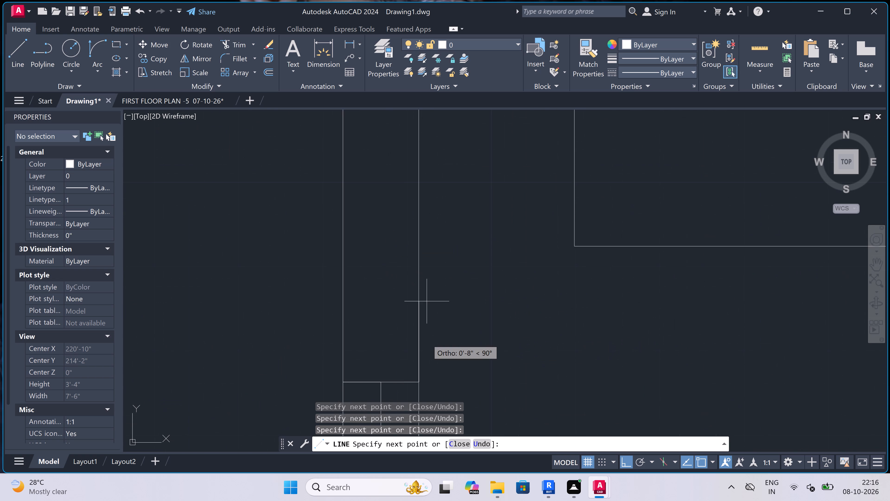
{"action": "left_click", "coordinate": [417, 331]}
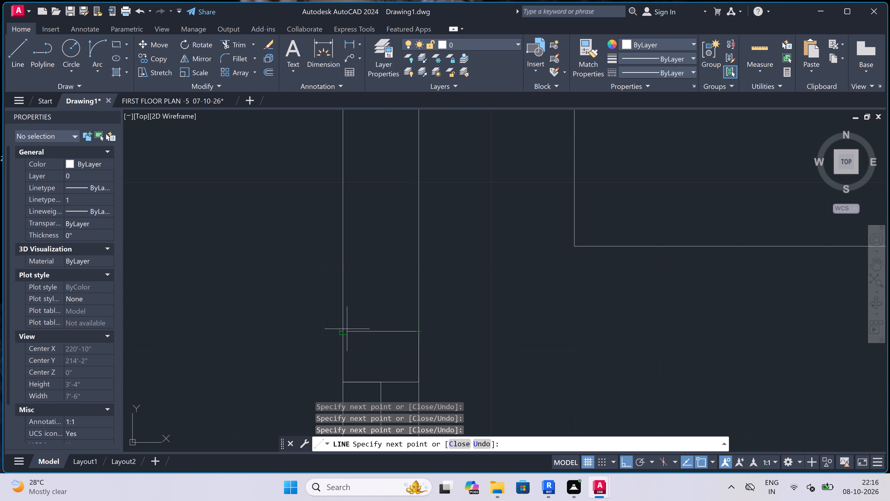
{"action": "left_click", "coordinate": [347, 329]}
{"action": "left_click", "coordinate": [380, 329]}
{"action": "left_click", "coordinate": [381, 291]}
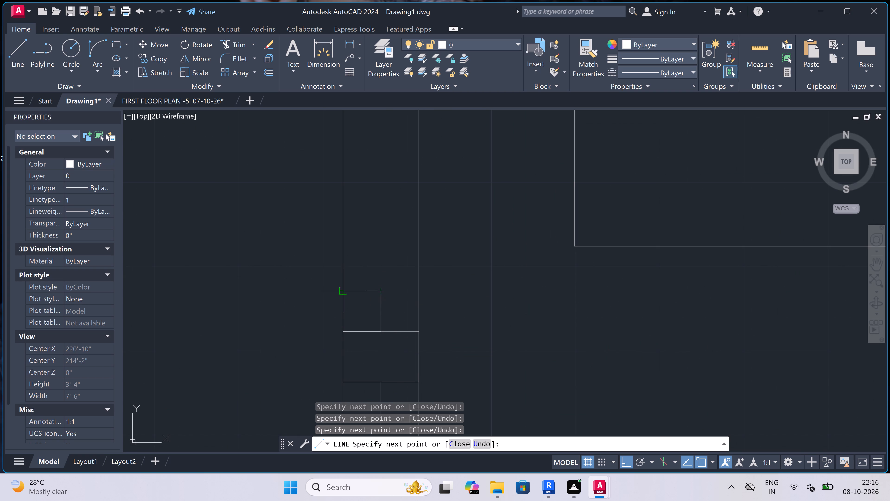
{"action": "left_click", "coordinate": [346, 289]}
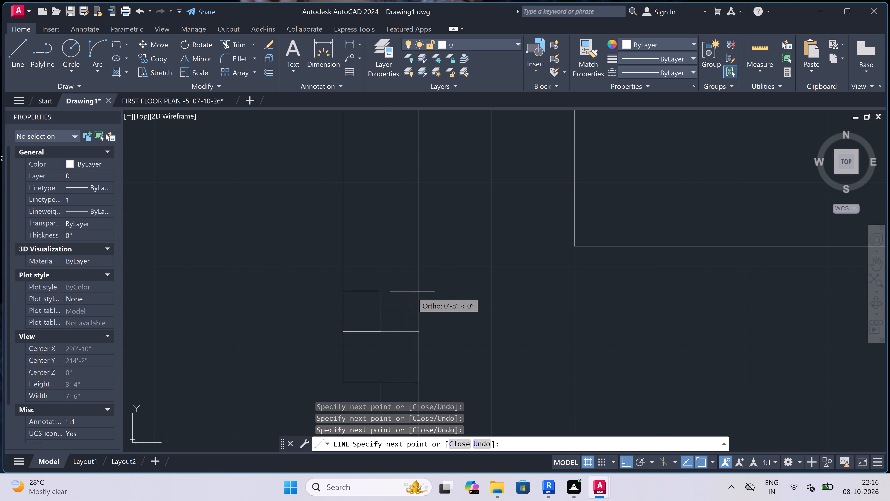
{"action": "left_click", "coordinate": [417, 290]}
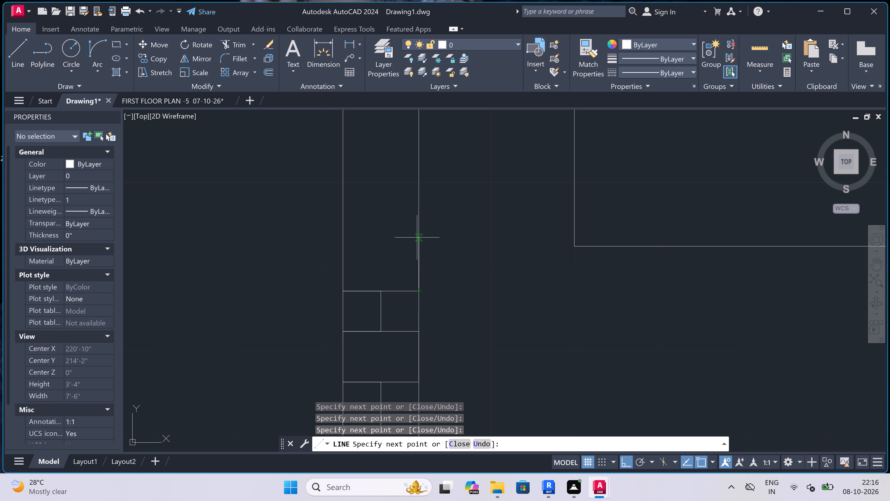
Continue up SECTION-A's left outer wall with a full brick course and a course split by a centred vertical joint about 5" tall.
{"action": "left_click", "coordinate": [418, 248]}
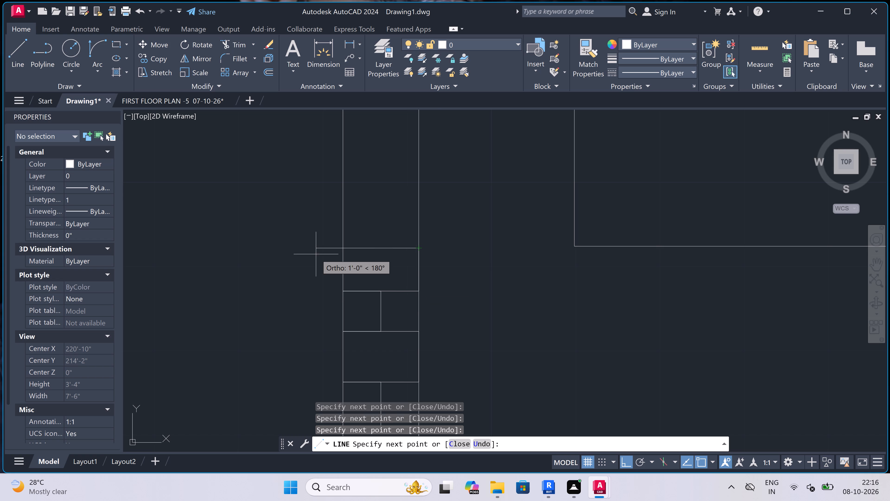
{"action": "left_click", "coordinate": [340, 248]}
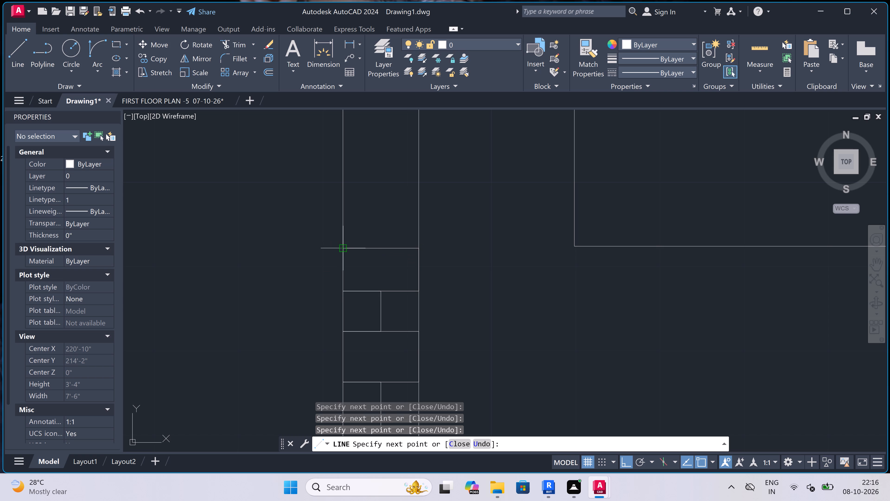
{"action": "left_click", "coordinate": [383, 249]}
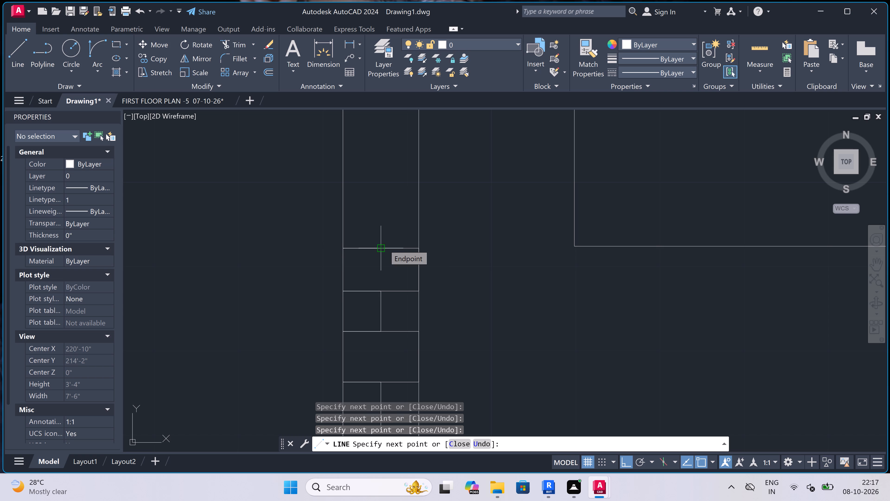
{"action": "left_click", "coordinate": [378, 205]}
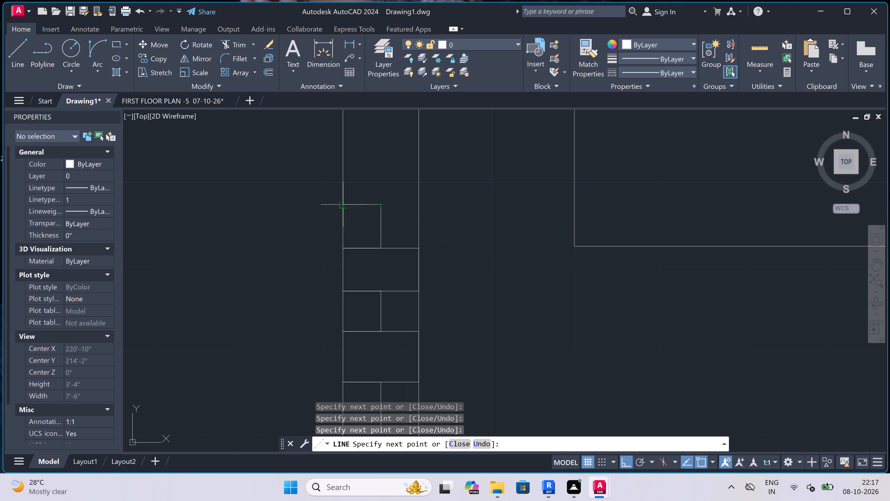
{"action": "left_click", "coordinate": [341, 202]}
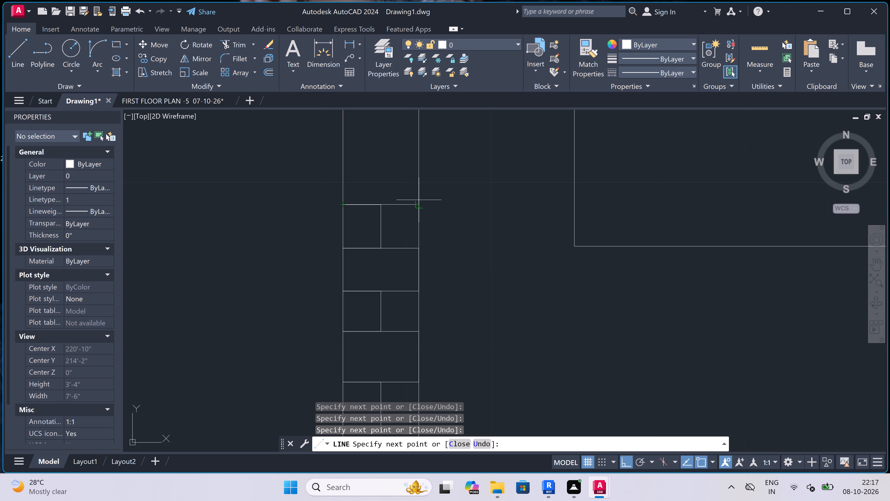
{"action": "left_click", "coordinate": [419, 200]}
Add another full brick course and a centre-jointed course above, redrawing the slanted top line straight across the wall.
{"action": "scroll", "coordinate": [306, 222], "scroll_direction": "down", "scroll_amount": 4}
{"action": "scroll", "coordinate": [319, 202], "scroll_direction": "up", "scroll_amount": 5}
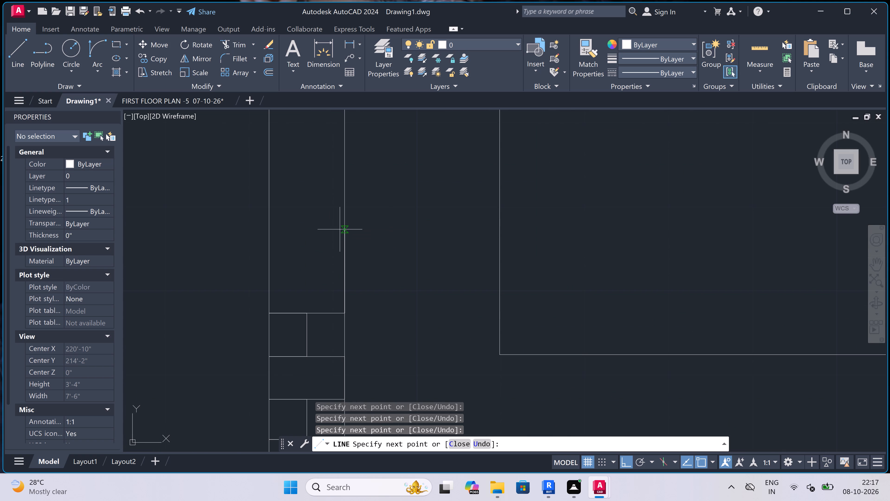
{"action": "left_click", "coordinate": [345, 269]}
{"action": "left_click", "coordinate": [269, 265]}
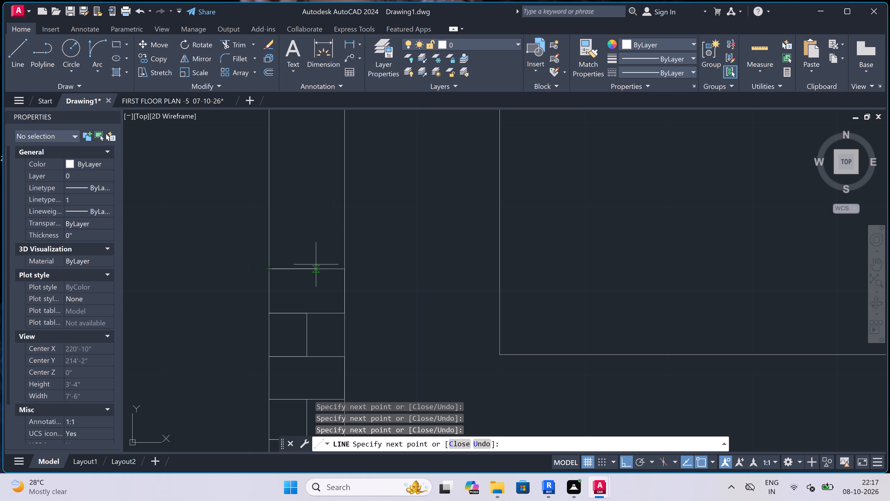
{"action": "left_click", "coordinate": [310, 267]}
{"action": "left_click", "coordinate": [304, 229]}
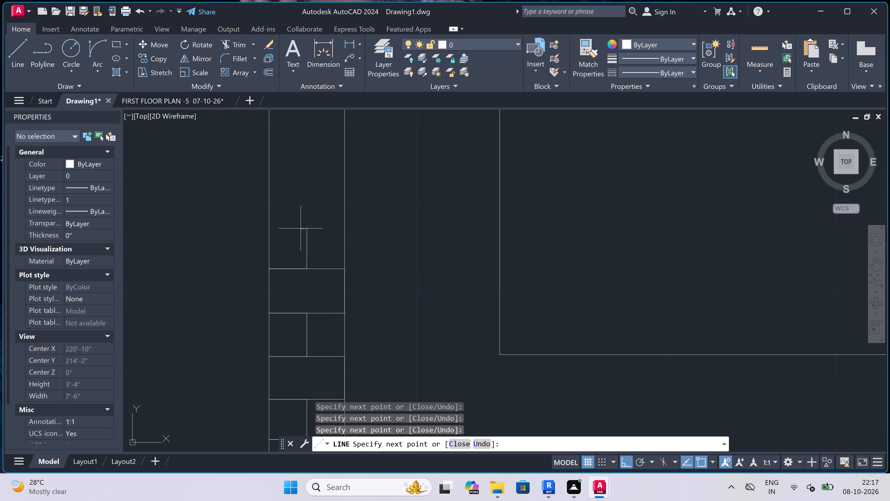
{"action": "left_click", "coordinate": [263, 228]}
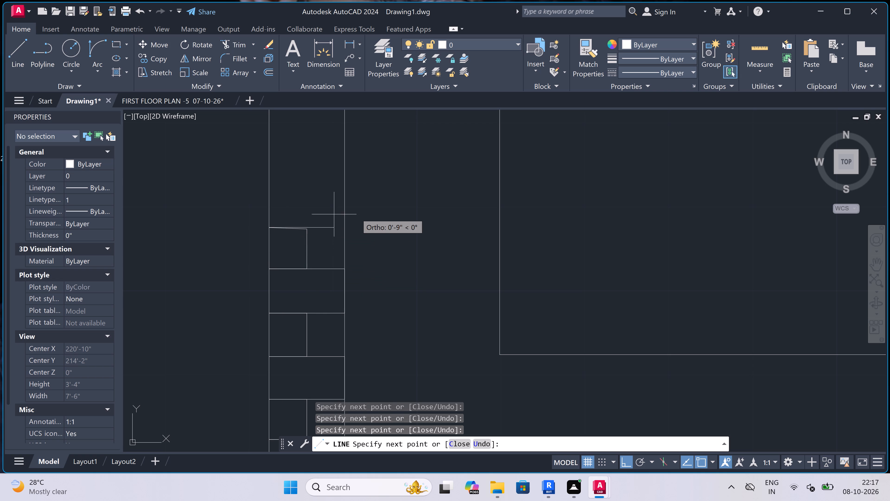
{"action": "scroll", "coordinate": [326, 224], "scroll_direction": "up", "scroll_amount": 2}
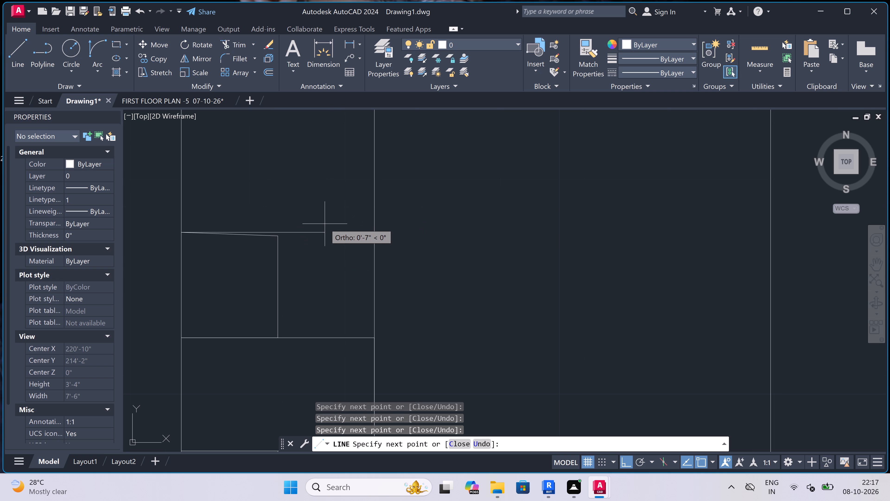
{"action": "key", "text": "ctrl+z"}
{"action": "scroll", "coordinate": [315, 233], "scroll_direction": "up", "scroll_amount": 3}
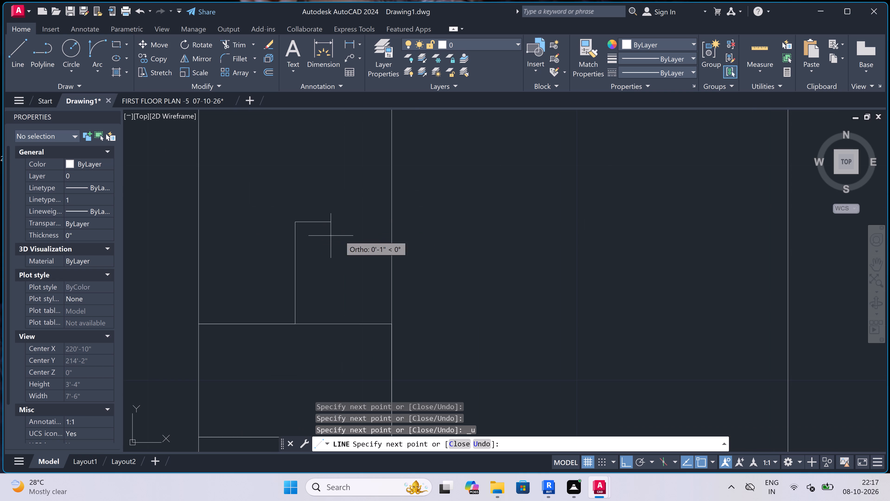
{"action": "left_click", "coordinate": [391, 221]}
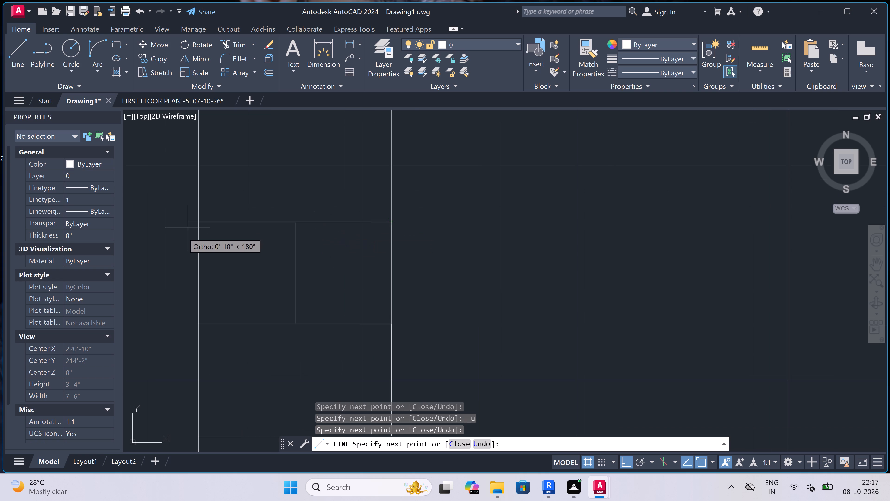
{"action": "left_click", "coordinate": [197, 221]}
Draw the next full brick course about 3" high, topped by a centre-jointed course, in the left outer wall.
{"action": "scroll", "coordinate": [198, 221], "scroll_direction": "down", "scroll_amount": 3}
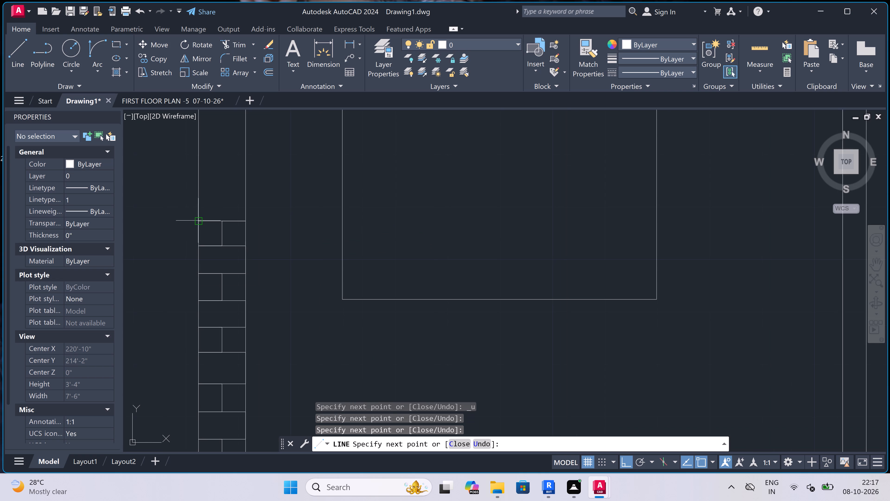
{"action": "scroll", "coordinate": [198, 203], "scroll_direction": "up", "scroll_amount": 3}
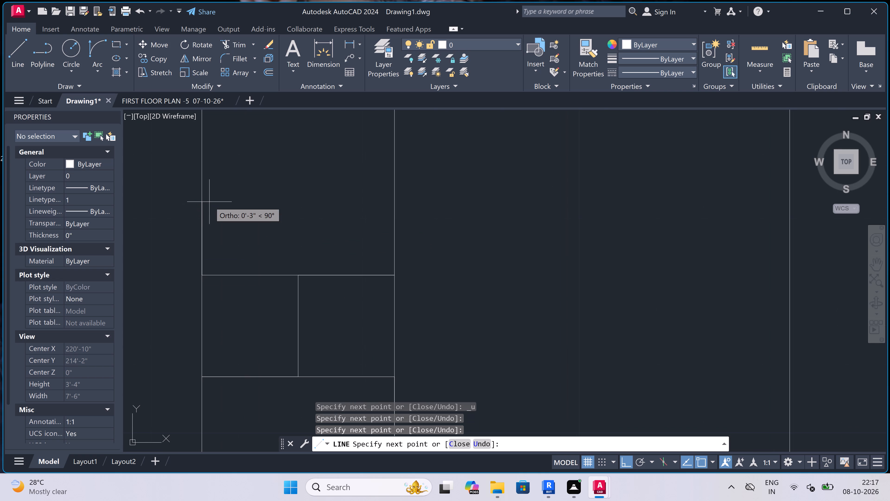
{"action": "left_click", "coordinate": [208, 202]}
{"action": "left_click", "coordinate": [389, 201]}
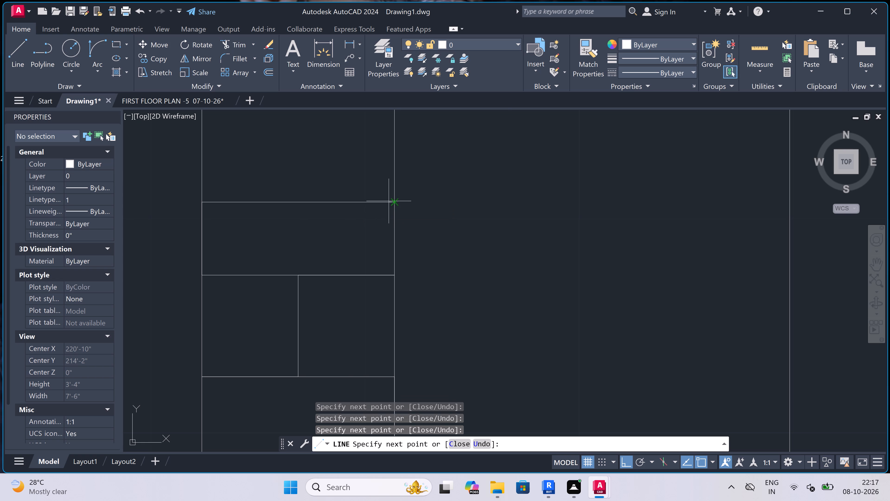
{"action": "scroll", "coordinate": [389, 201], "scroll_direction": "down", "scroll_amount": 4}
{"action": "scroll", "coordinate": [391, 184], "scroll_direction": "up", "scroll_amount": 4}
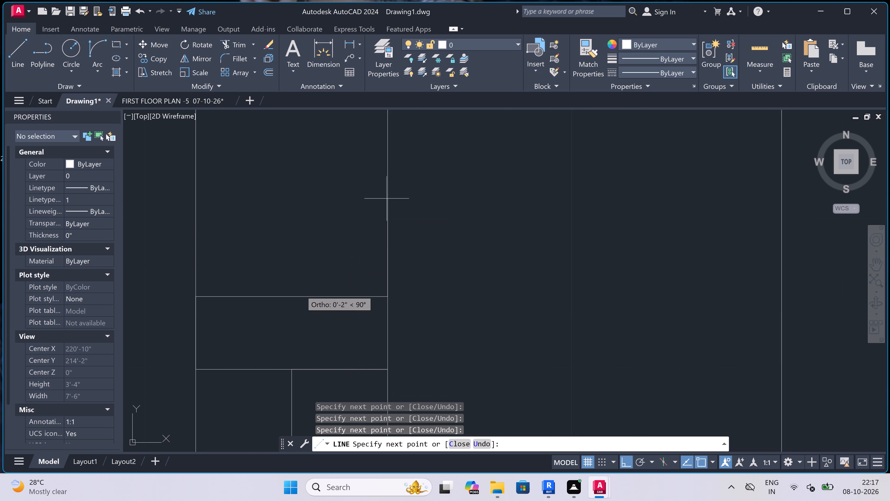
{"action": "left_click", "coordinate": [291, 294]}
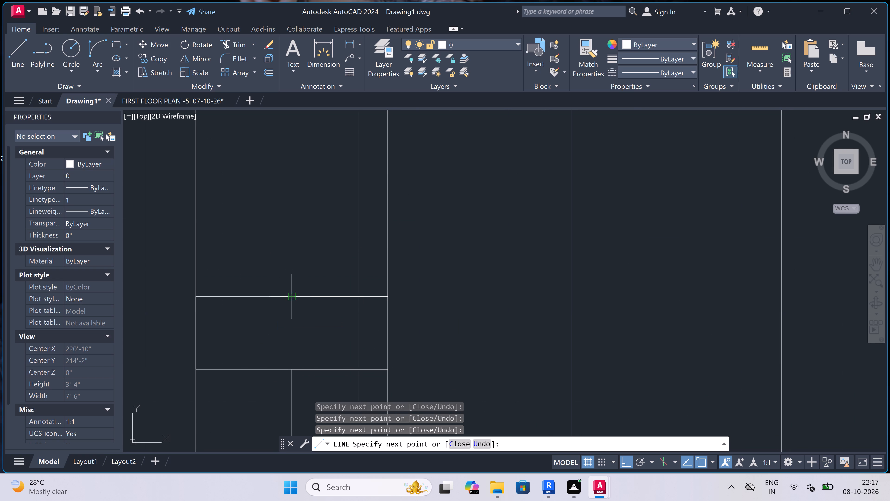
{"action": "left_click", "coordinate": [293, 226]}
{"action": "left_click", "coordinate": [194, 225]}
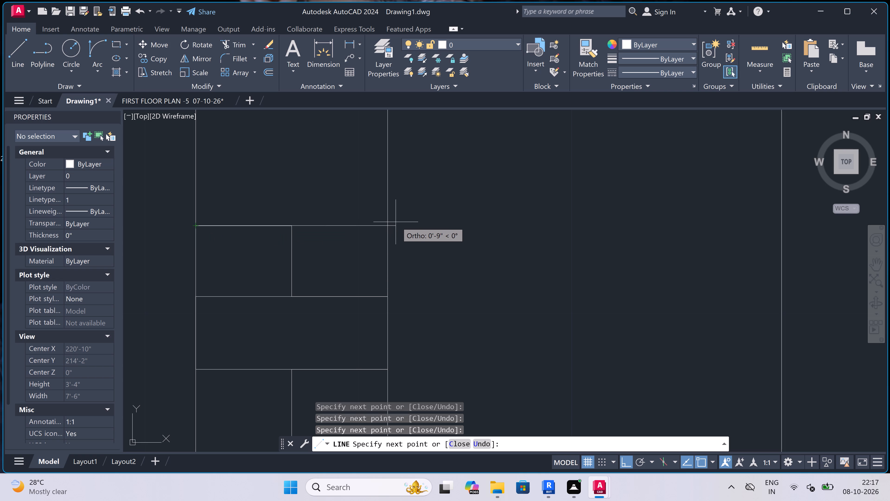
{"action": "left_click", "coordinate": [390, 224]}
Stack another full brick course and a course split by a centred vertical joint above the last one in the left outer wall.
{"action": "scroll", "coordinate": [280, 270], "scroll_direction": "down", "scroll_amount": 5}
{"action": "scroll", "coordinate": [290, 251], "scroll_direction": "up", "scroll_amount": 1}
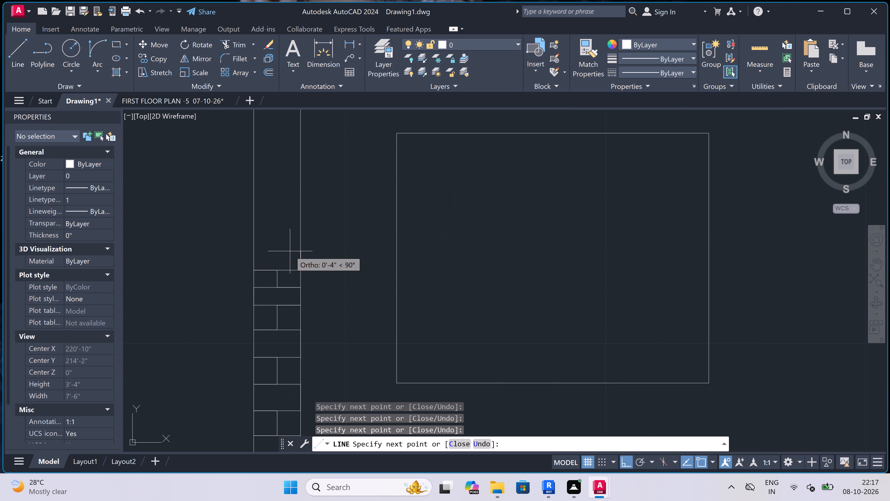
{"action": "scroll", "coordinate": [299, 243], "scroll_direction": "up", "scroll_amount": 2}
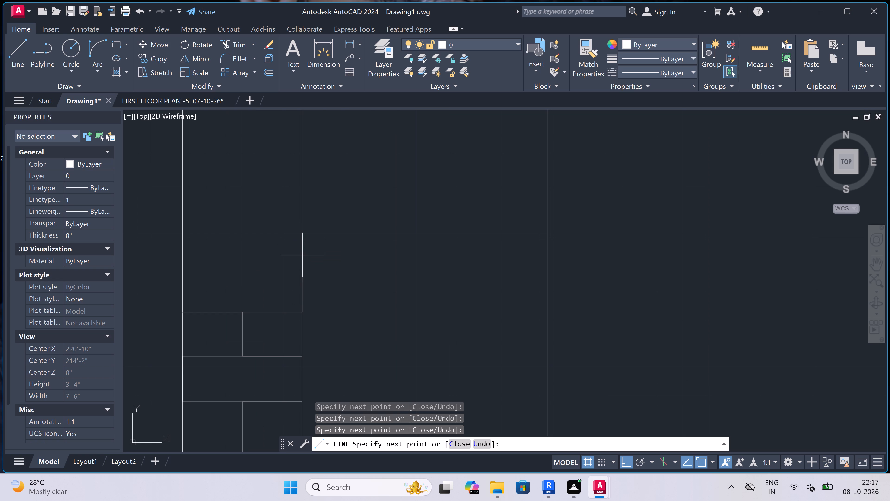
{"action": "left_click", "coordinate": [302, 258]}
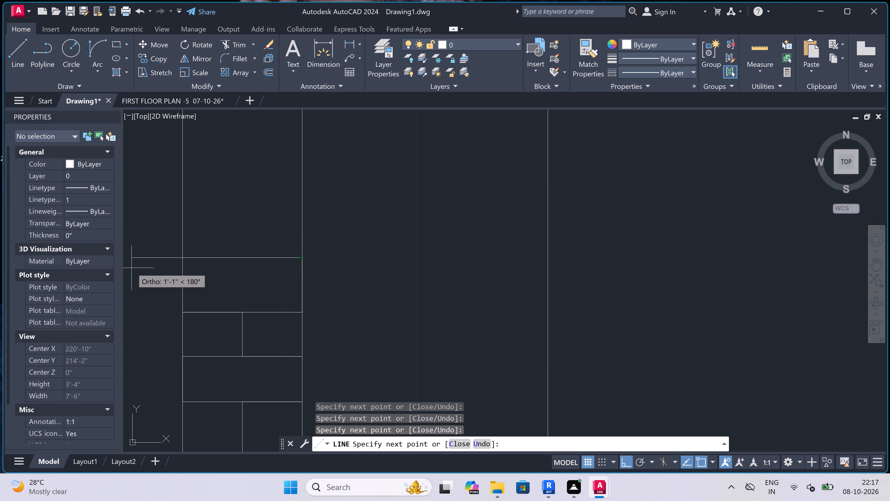
{"action": "left_click", "coordinate": [183, 260]}
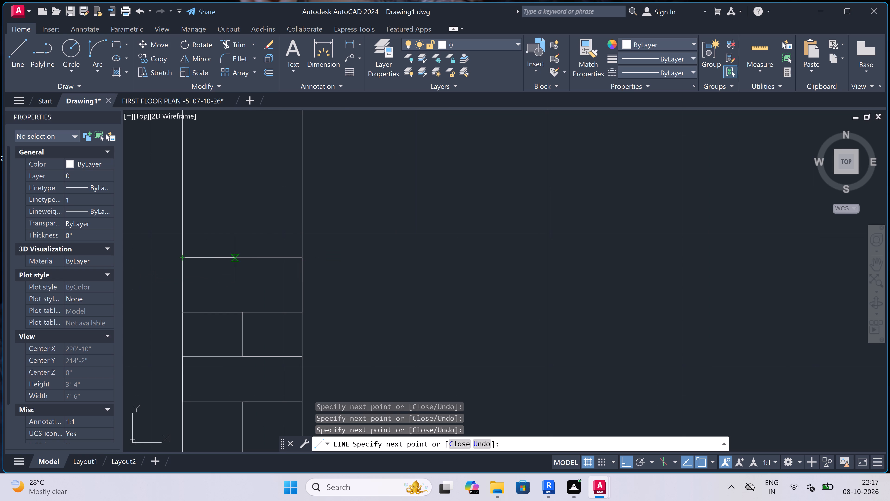
{"action": "left_click", "coordinate": [246, 256]}
{"action": "left_click", "coordinate": [242, 209]}
{"action": "left_click", "coordinate": [178, 211]}
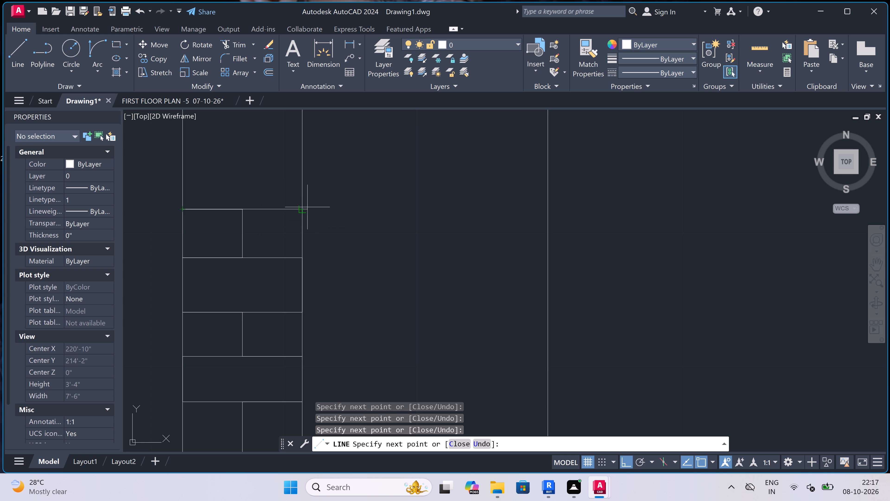
{"action": "left_click", "coordinate": [302, 207]}
Extend the left outer wall's brickwork upward with a full course and a course split by a centred joint about 4" tall.
{"action": "scroll", "coordinate": [302, 207], "scroll_direction": "down", "scroll_amount": 5}
{"action": "scroll", "coordinate": [303, 192], "scroll_direction": "up", "scroll_amount": 5}
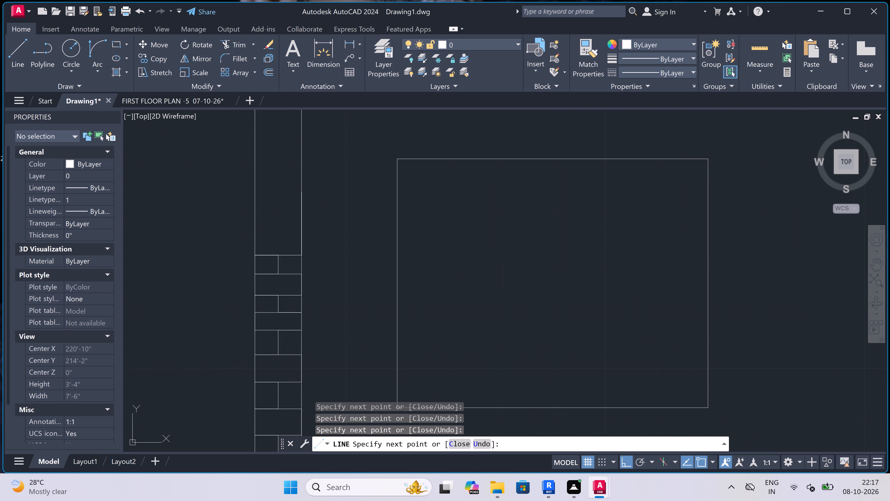
{"action": "scroll", "coordinate": [303, 192], "scroll_direction": "up", "scroll_amount": 1}
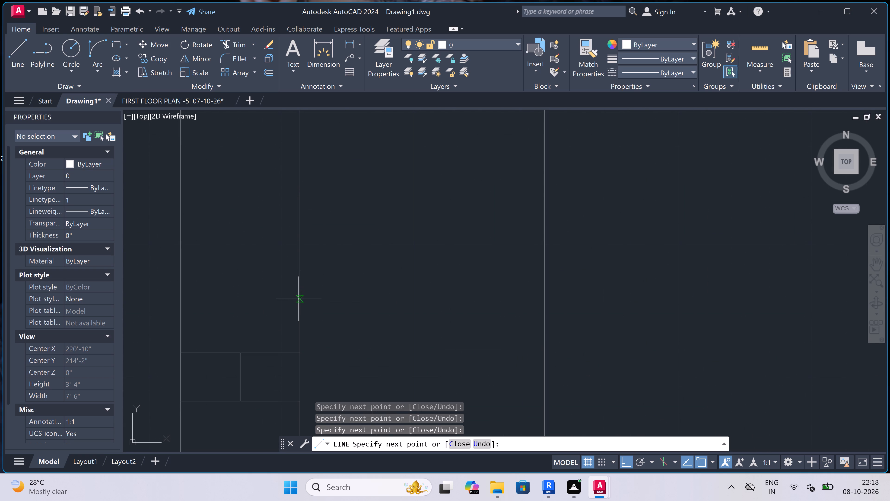
{"action": "left_click", "coordinate": [298, 299]}
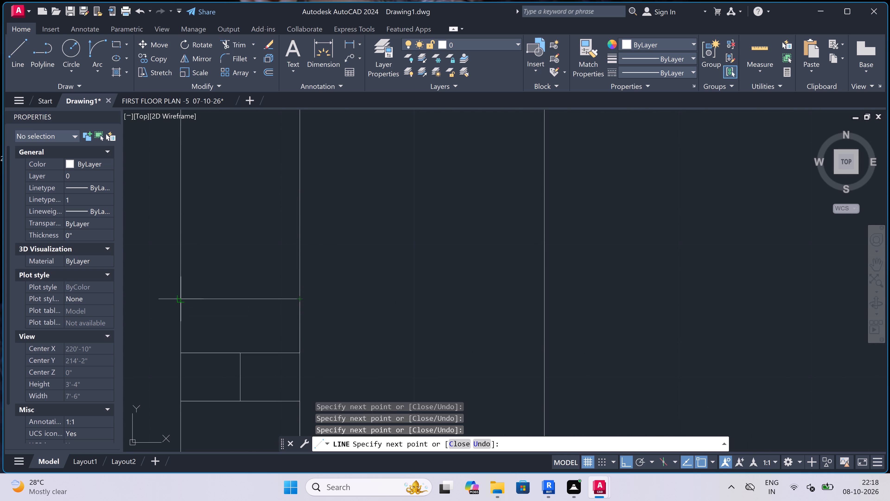
{"action": "left_click", "coordinate": [181, 302]}
{"action": "left_click", "coordinate": [237, 300]}
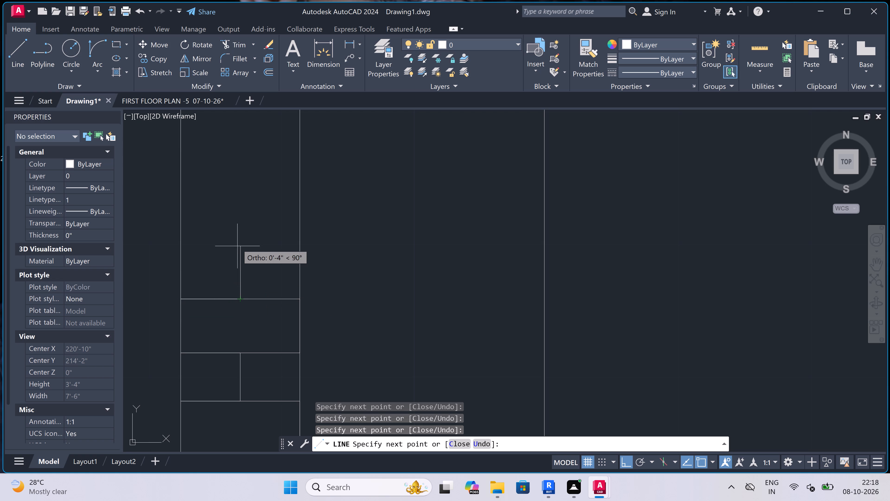
{"action": "left_click", "coordinate": [240, 247]}
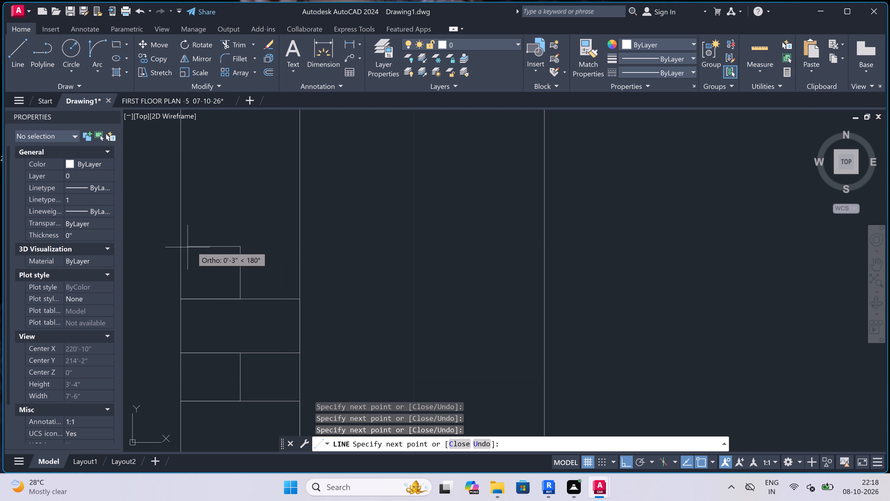
{"action": "left_click", "coordinate": [182, 247]}
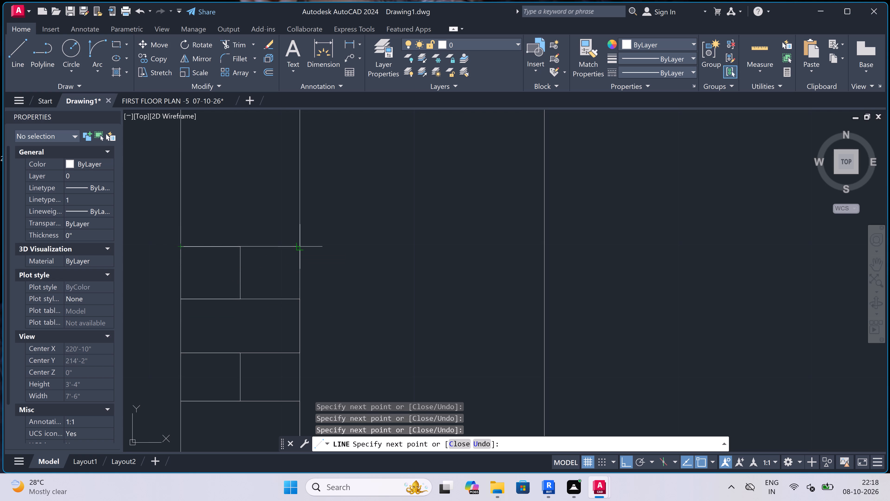
{"action": "left_click", "coordinate": [299, 247]}
Add another full brick course and a course split by a centred vertical joint above the existing brickwork in the left outer wall.
{"action": "double_click", "coordinate": [296, 189]}
{"action": "left_click", "coordinate": [180, 189]}
{"action": "scroll", "coordinate": [210, 260], "scroll_direction": "down", "scroll_amount": 5}
{"action": "scroll", "coordinate": [206, 220], "scroll_direction": "up", "scroll_amount": 4}
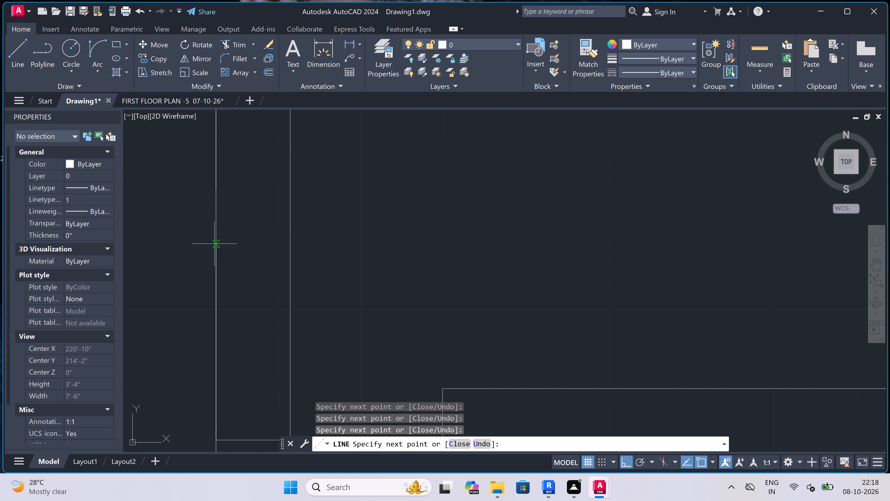
{"action": "scroll", "coordinate": [214, 244], "scroll_direction": "down", "scroll_amount": 1}
{"action": "scroll", "coordinate": [231, 357], "scroll_direction": "up", "scroll_amount": 2}
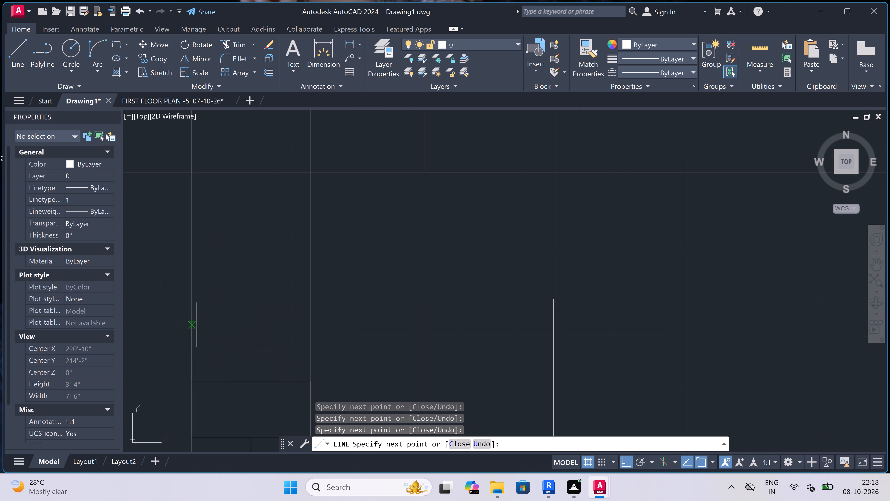
{"action": "left_click", "coordinate": [198, 322]}
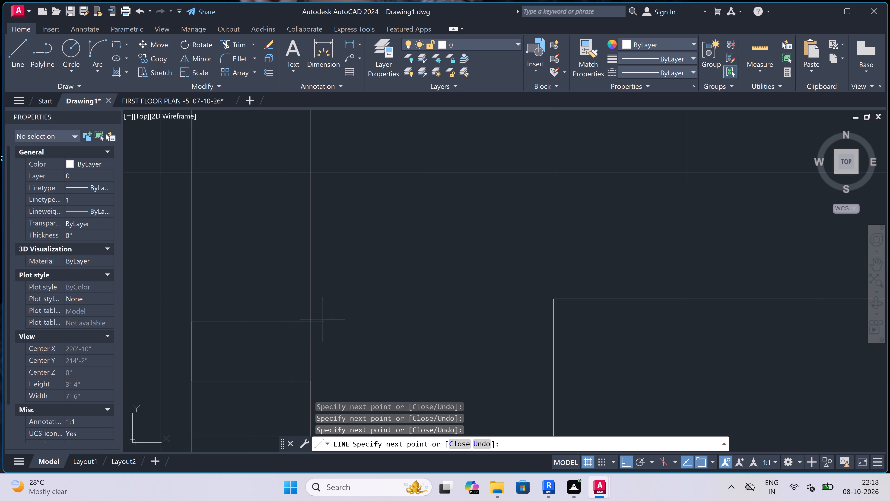
{"action": "left_click", "coordinate": [312, 322]}
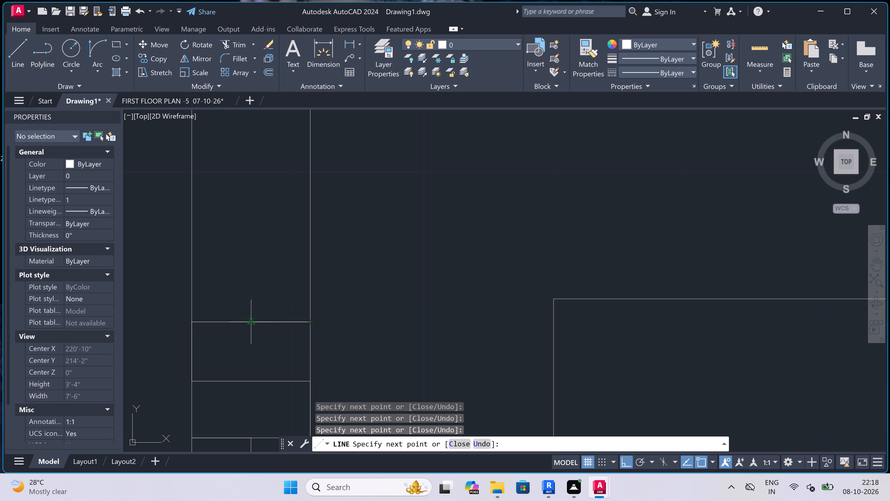
{"action": "left_click", "coordinate": [248, 321]}
{"action": "left_click", "coordinate": [250, 383]}
{"action": "key", "text": "Escape"}
{"action": "key", "text": "space"}
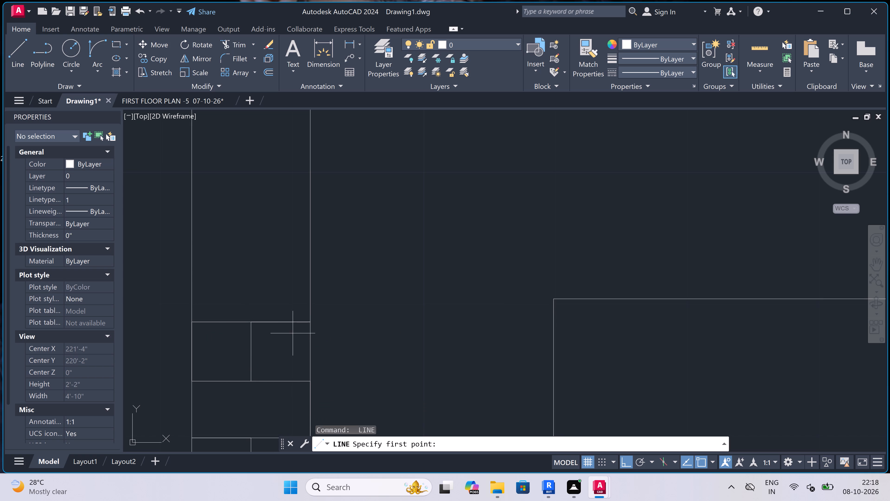
{"action": "scroll", "coordinate": [313, 311], "scroll_direction": "down", "scroll_amount": 2}
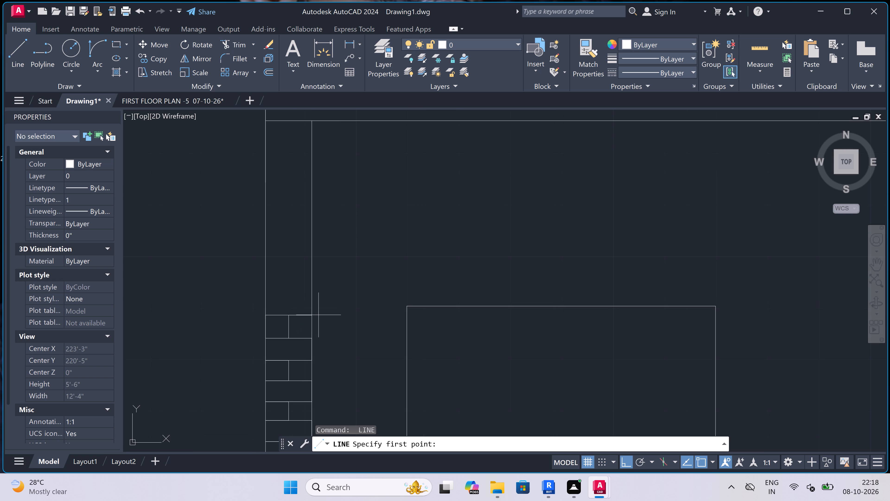
{"action": "key", "text": "Escape"}
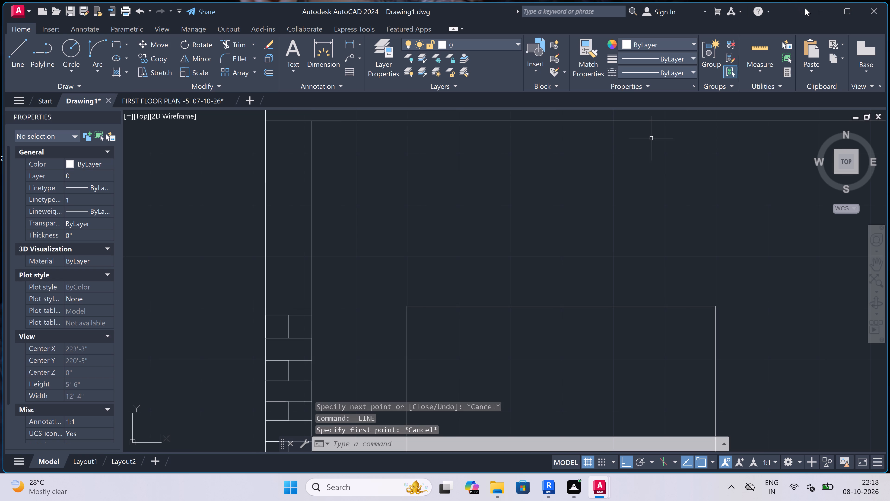
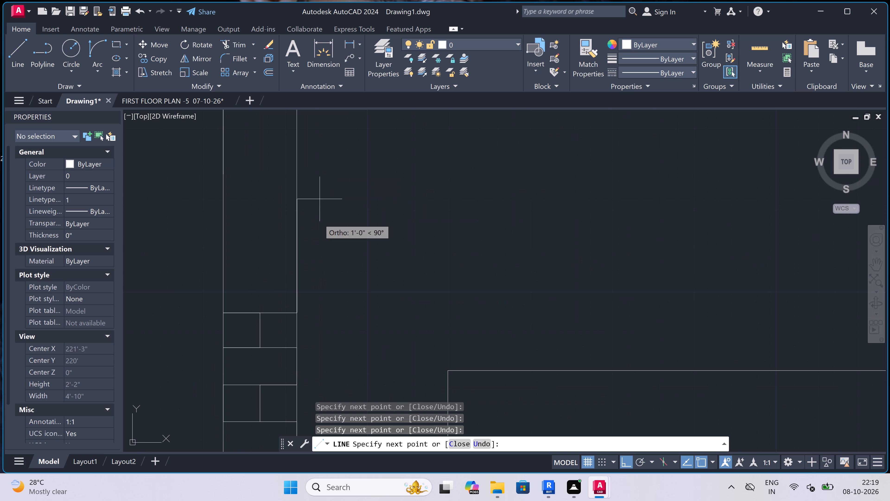
Continue the brick pattern up Section-A's ground-floor left wall with three full-width horizontal joints and one centred vertical joint, in courses about 5 inches high.
{"action": "left_click", "coordinate": [294, 273]}
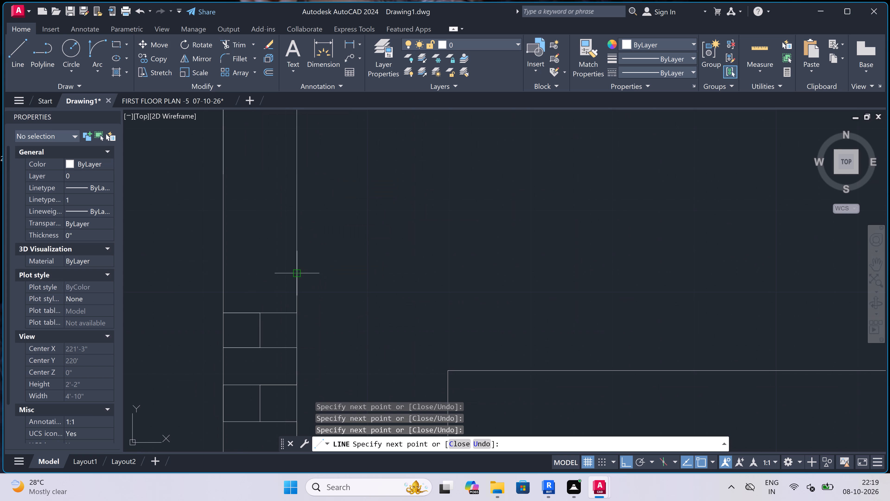
{"action": "left_click", "coordinate": [224, 272]}
{"action": "left_click", "coordinate": [261, 273]}
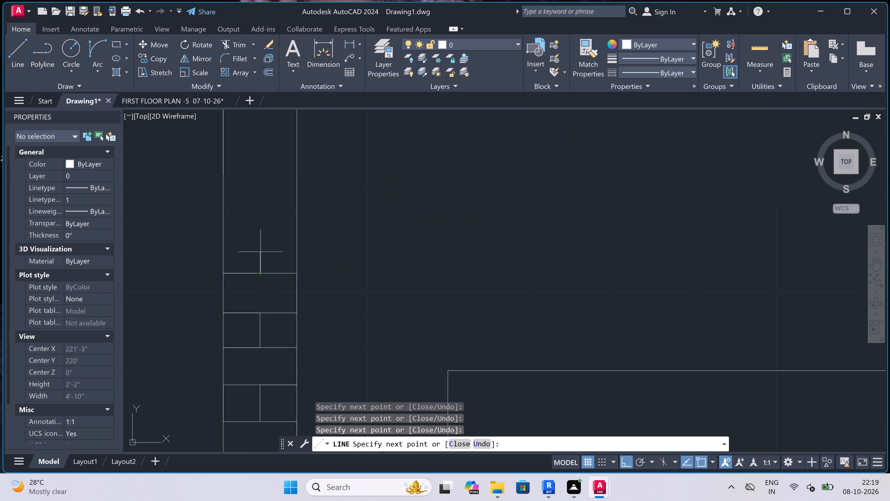
{"action": "left_click", "coordinate": [259, 232]}
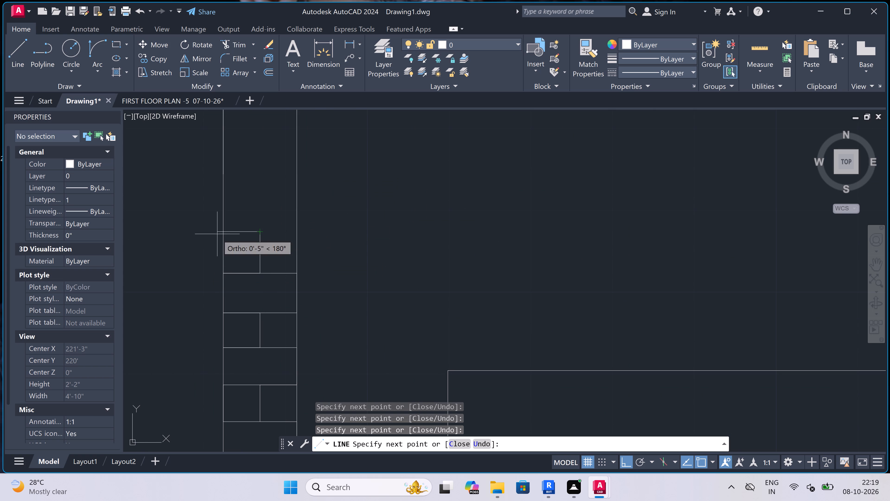
{"action": "left_click", "coordinate": [223, 231]}
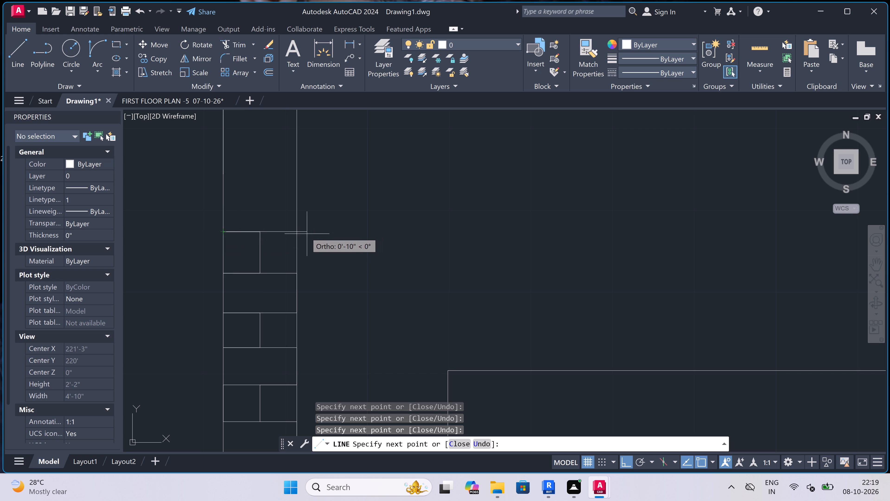
{"action": "left_click", "coordinate": [302, 231]}
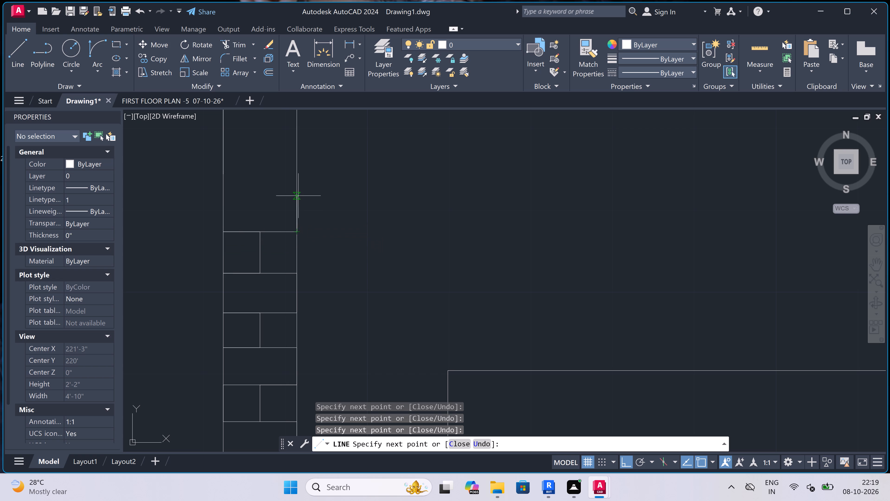
{"action": "left_click", "coordinate": [297, 192]}
{"action": "left_click", "coordinate": [226, 191]}
Complete the left wall's brick pattern up to the first slab with two more horizontal joints and centred vertical joints in alternate courses.
{"action": "scroll", "coordinate": [226, 191], "scroll_direction": "down", "scroll_amount": 4}
{"action": "scroll", "coordinate": [221, 173], "scroll_direction": "up", "scroll_amount": 4}
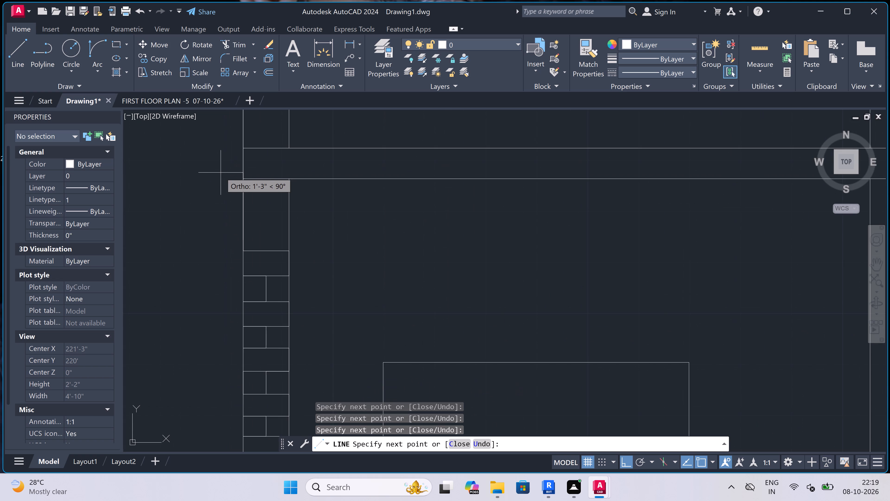
{"action": "scroll", "coordinate": [226, 170], "scroll_direction": "up", "scroll_amount": 2}
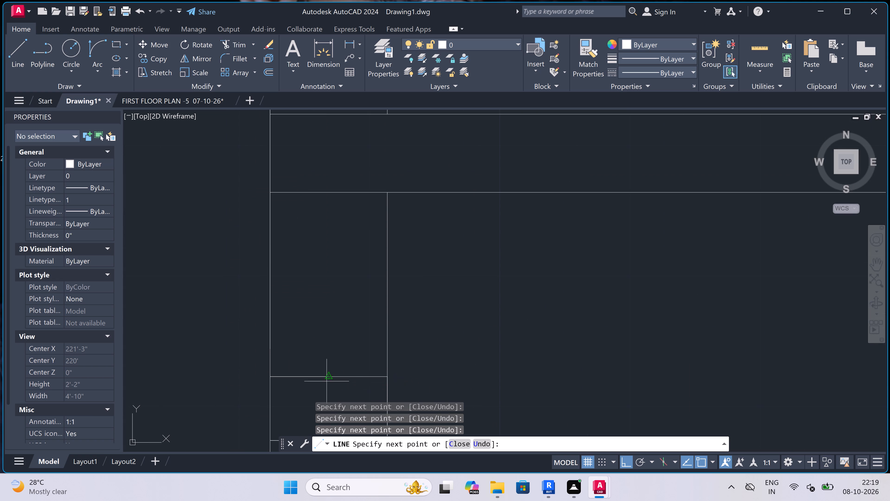
{"action": "left_click", "coordinate": [331, 375]}
{"action": "left_click", "coordinate": [330, 320]}
{"action": "left_click_drag", "start_coordinate": [270, 319], "coordinate": [272, 320]}
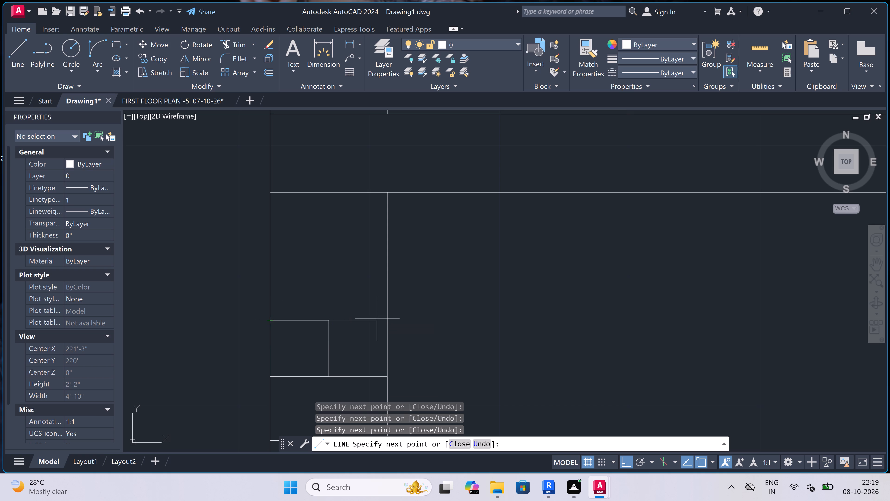
{"action": "left_click", "coordinate": [386, 316]}
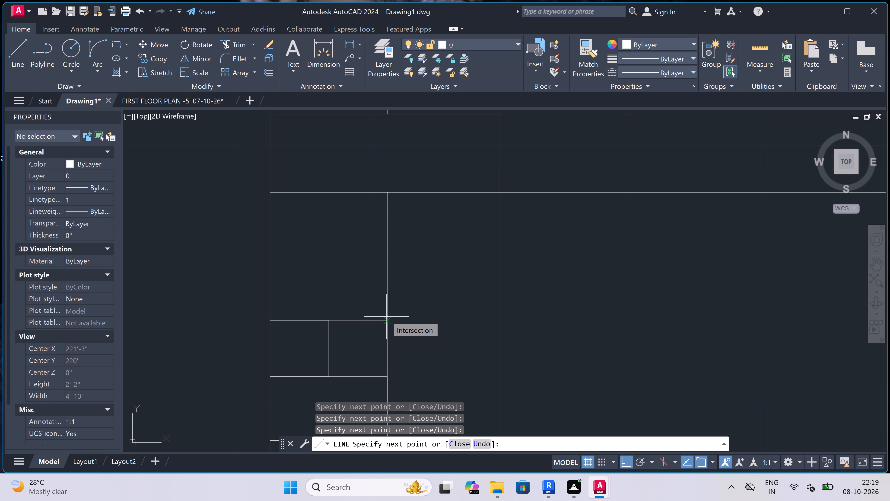
{"action": "double_click", "coordinate": [381, 256]}
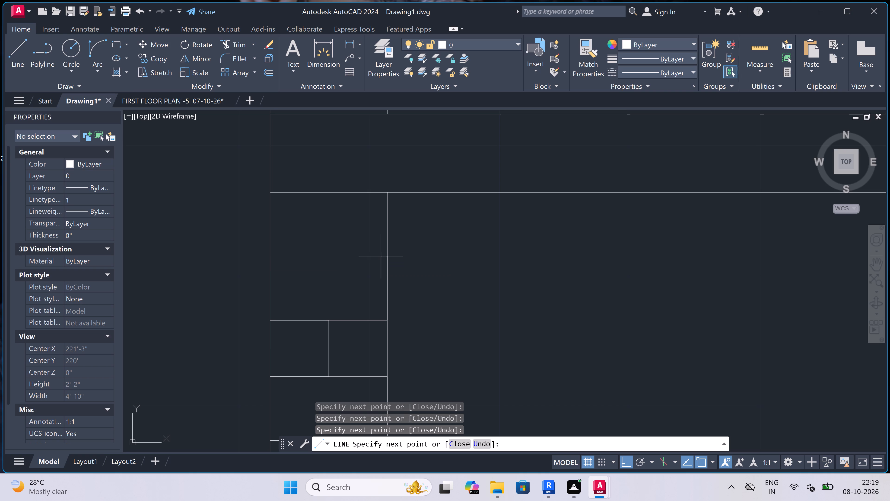
{"action": "left_click", "coordinate": [268, 254]}
{"action": "left_click", "coordinate": [334, 254]}
{"action": "left_click", "coordinate": [329, 192]}
{"action": "key", "text": "Escape"}
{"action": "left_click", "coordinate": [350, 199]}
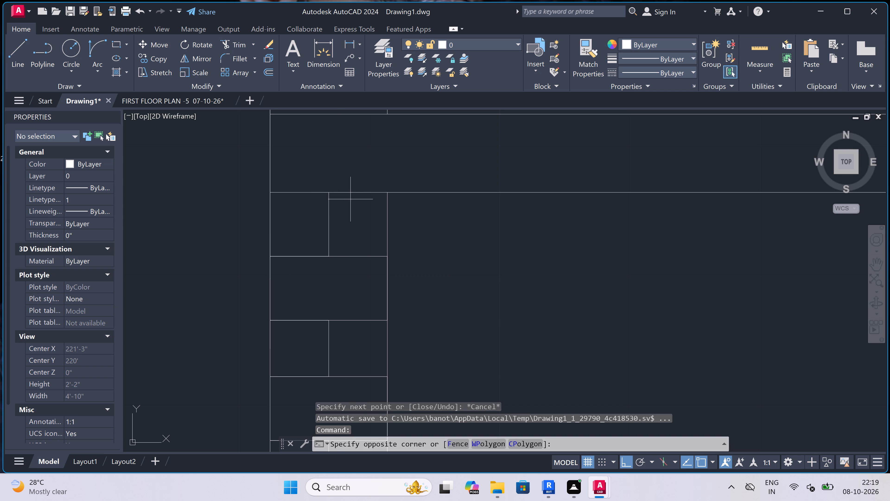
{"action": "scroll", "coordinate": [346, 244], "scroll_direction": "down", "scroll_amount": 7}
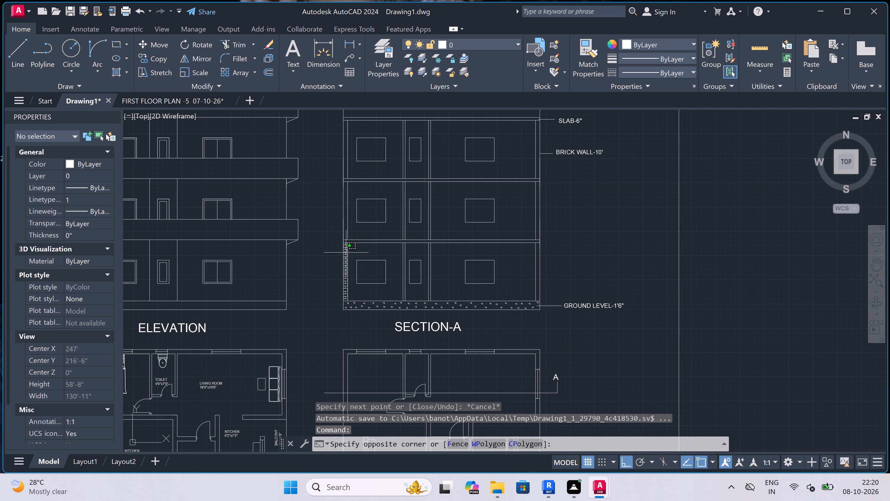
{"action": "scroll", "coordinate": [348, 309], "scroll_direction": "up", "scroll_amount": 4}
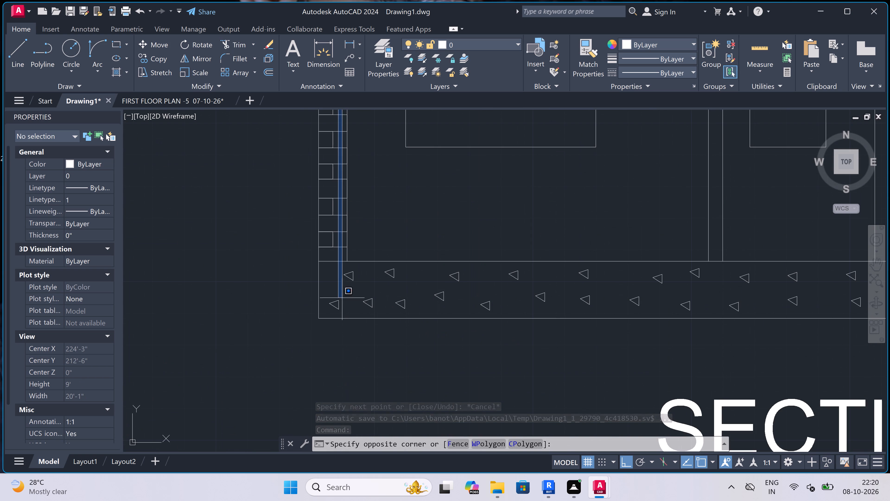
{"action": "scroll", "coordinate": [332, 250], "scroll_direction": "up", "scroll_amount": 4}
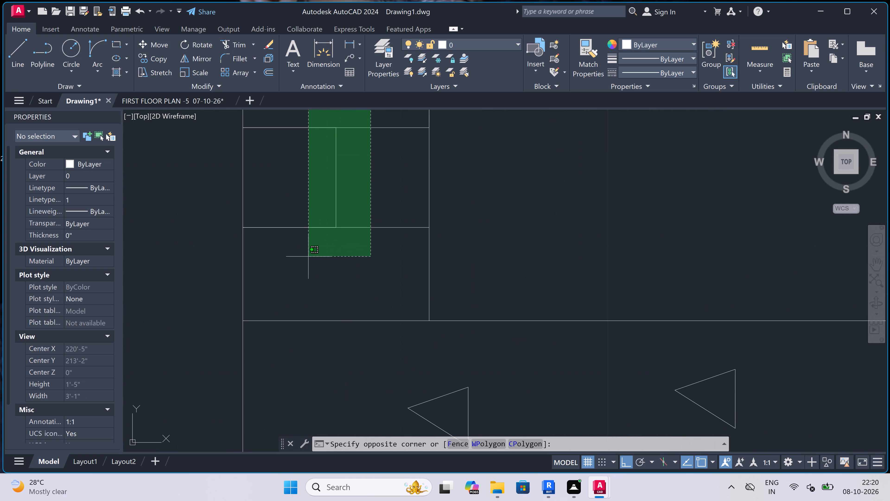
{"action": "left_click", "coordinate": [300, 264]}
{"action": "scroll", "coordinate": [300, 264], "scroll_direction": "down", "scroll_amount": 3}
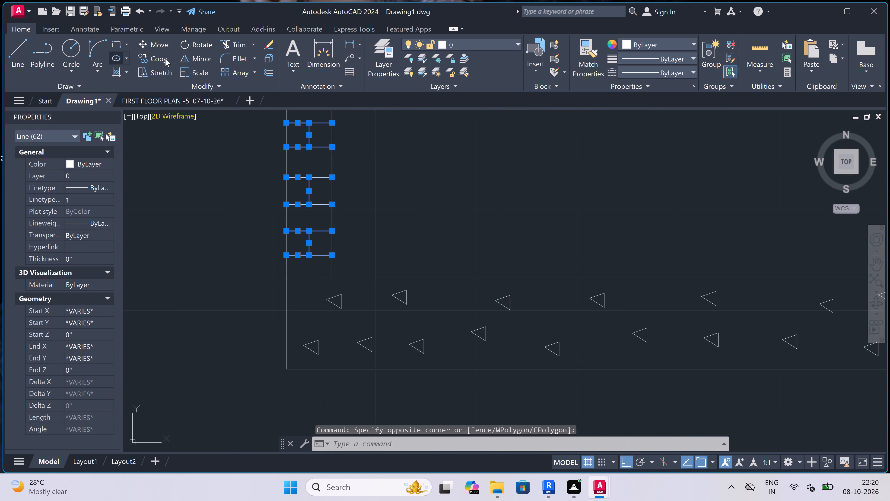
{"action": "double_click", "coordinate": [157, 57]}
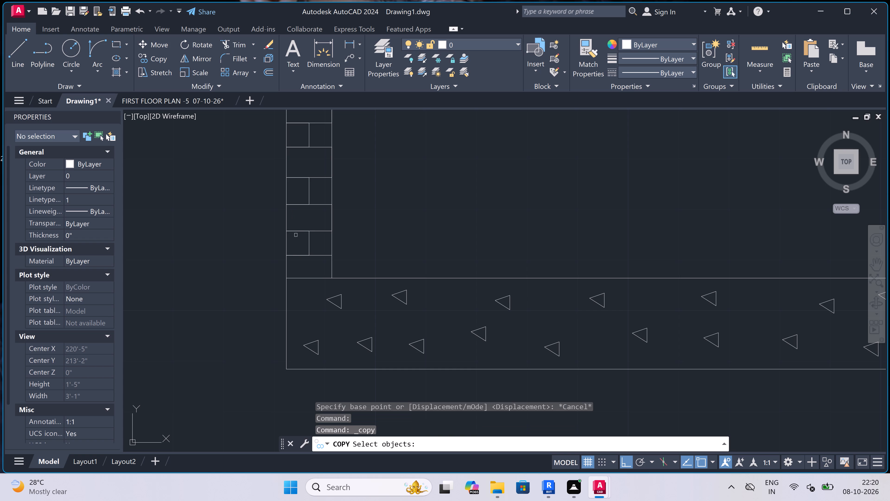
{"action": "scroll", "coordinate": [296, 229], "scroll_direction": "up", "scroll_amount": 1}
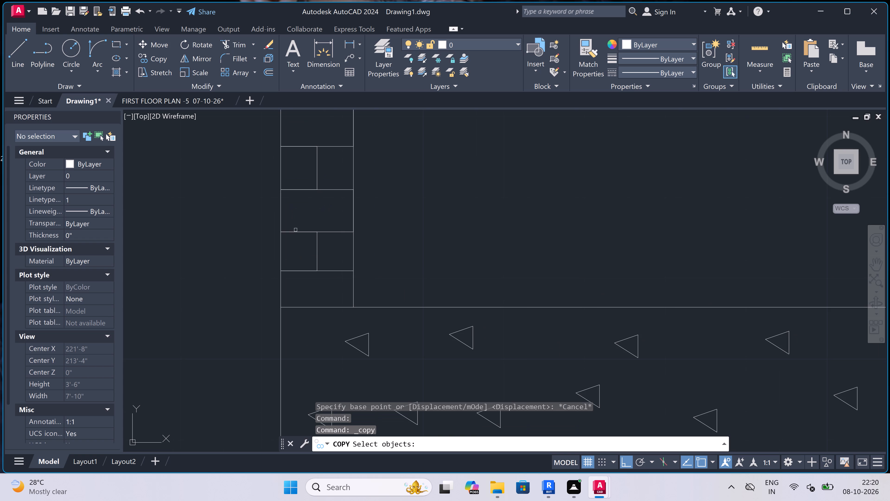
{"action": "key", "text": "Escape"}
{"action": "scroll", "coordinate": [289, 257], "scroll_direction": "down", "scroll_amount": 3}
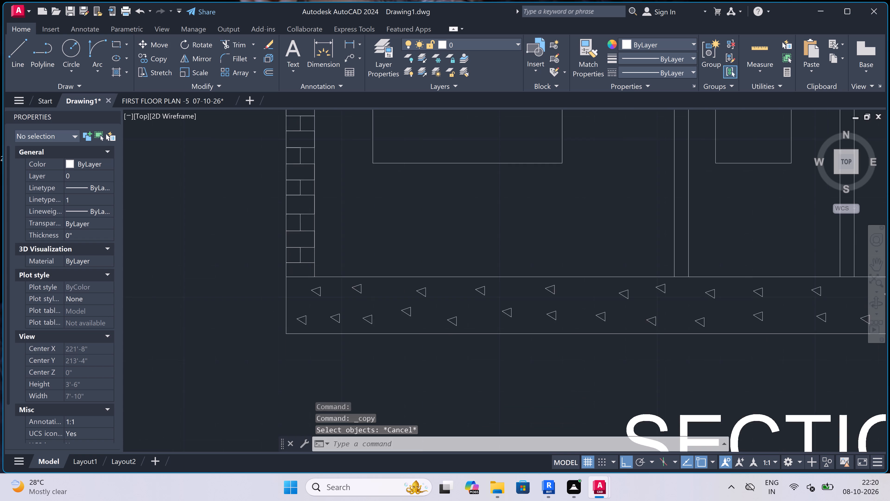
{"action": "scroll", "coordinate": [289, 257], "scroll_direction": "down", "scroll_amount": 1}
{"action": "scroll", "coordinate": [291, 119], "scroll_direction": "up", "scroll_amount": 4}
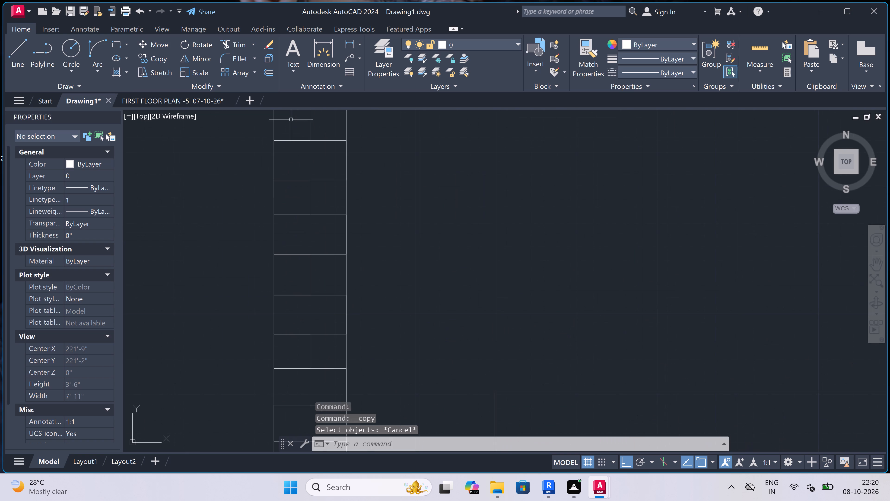
Copy all the ground-floor left wall's brick joints from the wall's bottom corner to the matching corners of the two floors above.
{"action": "left_click", "coordinate": [334, 119]}
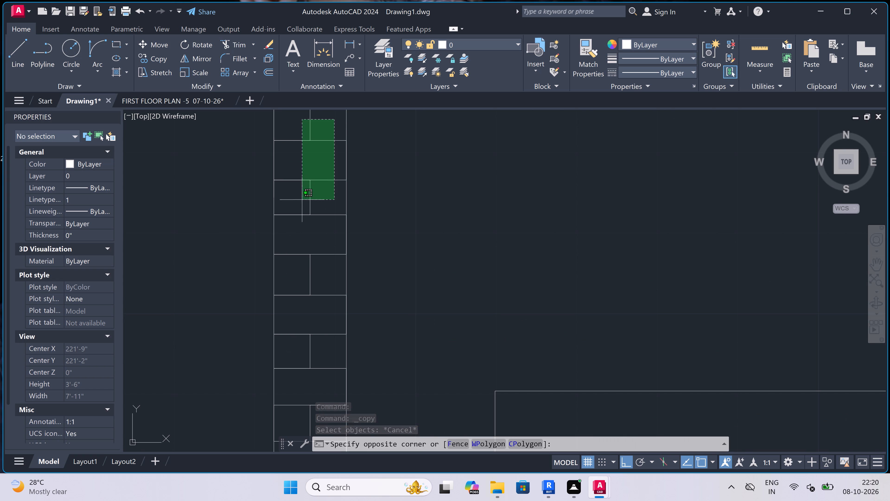
{"action": "scroll", "coordinate": [302, 204], "scroll_direction": "down", "scroll_amount": 5}
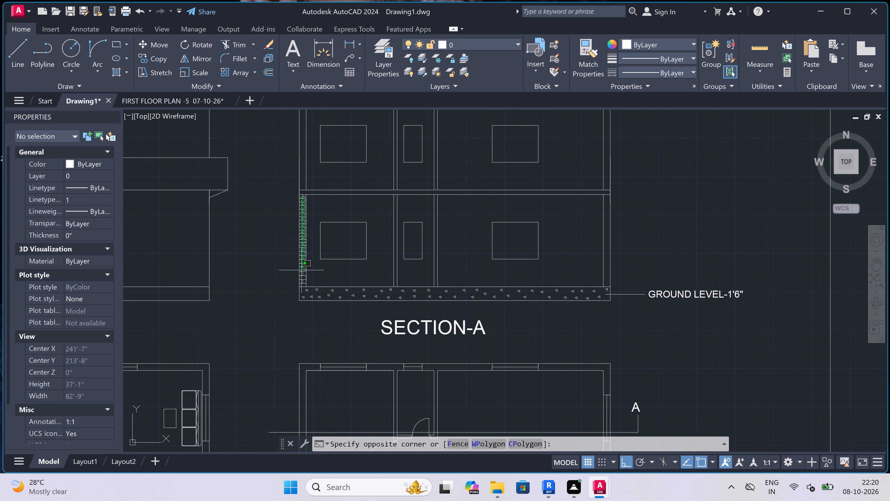
{"action": "scroll", "coordinate": [301, 270], "scroll_direction": "up", "scroll_amount": 4}
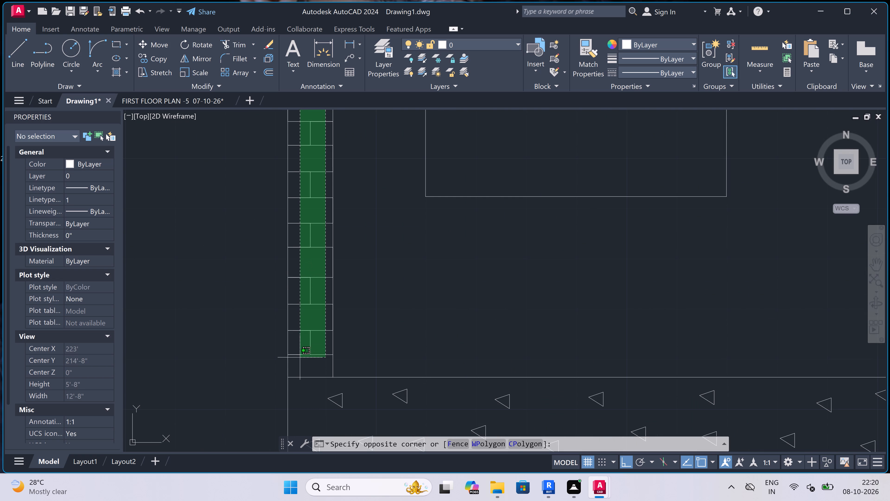
{"action": "left_click", "coordinate": [301, 369]}
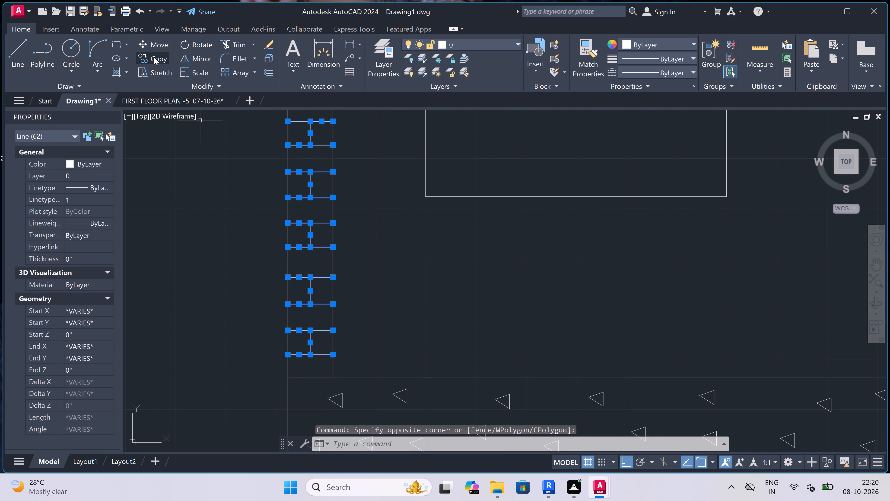
{"action": "left_click", "coordinate": [154, 57]}
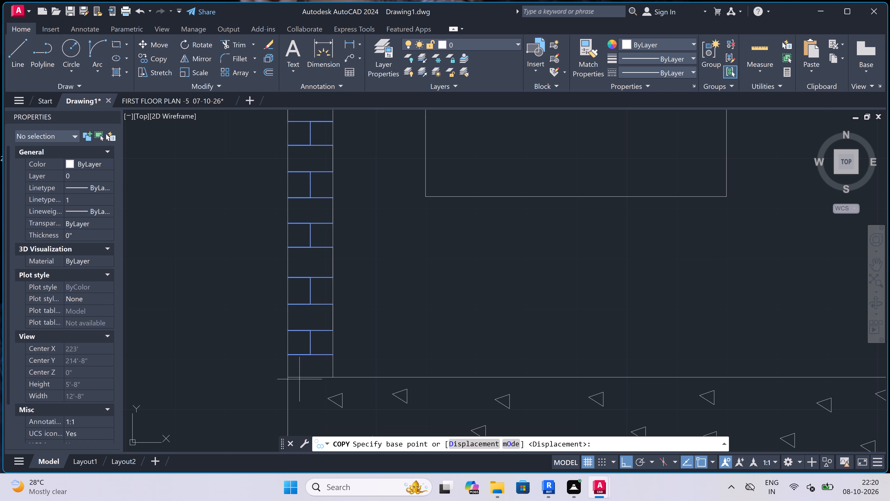
{"action": "left_click", "coordinate": [288, 380]}
{"action": "scroll", "coordinate": [288, 377], "scroll_direction": "down", "scroll_amount": 3}
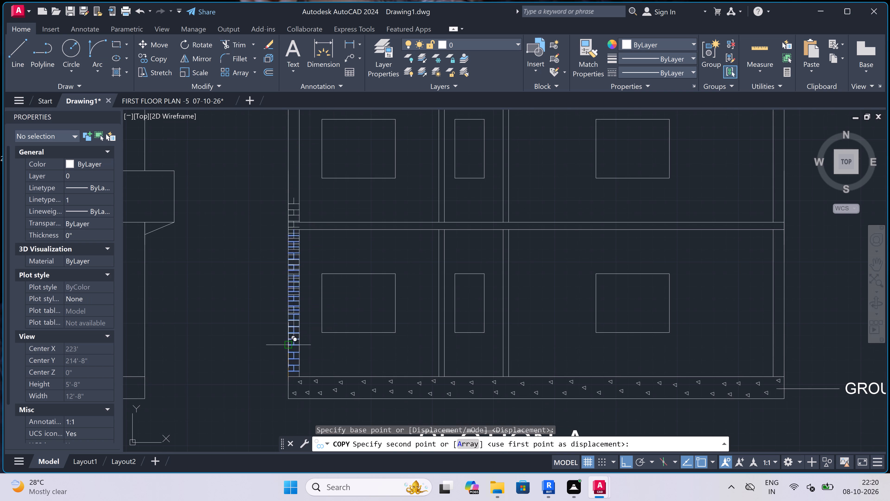
{"action": "scroll", "coordinate": [289, 219], "scroll_direction": "up", "scroll_amount": 2}
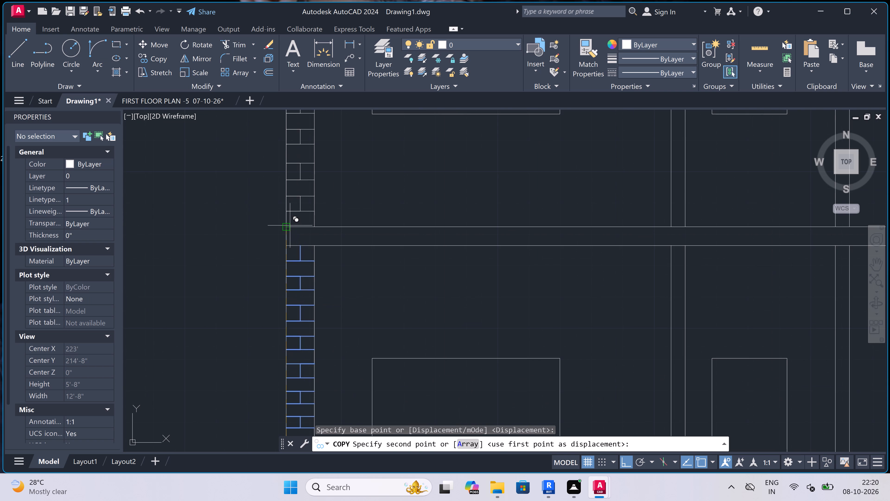
{"action": "left_click", "coordinate": [290, 225]}
{"action": "scroll", "coordinate": [290, 225], "scroll_direction": "down", "scroll_amount": 4}
{"action": "scroll", "coordinate": [288, 144], "scroll_direction": "up", "scroll_amount": 4}
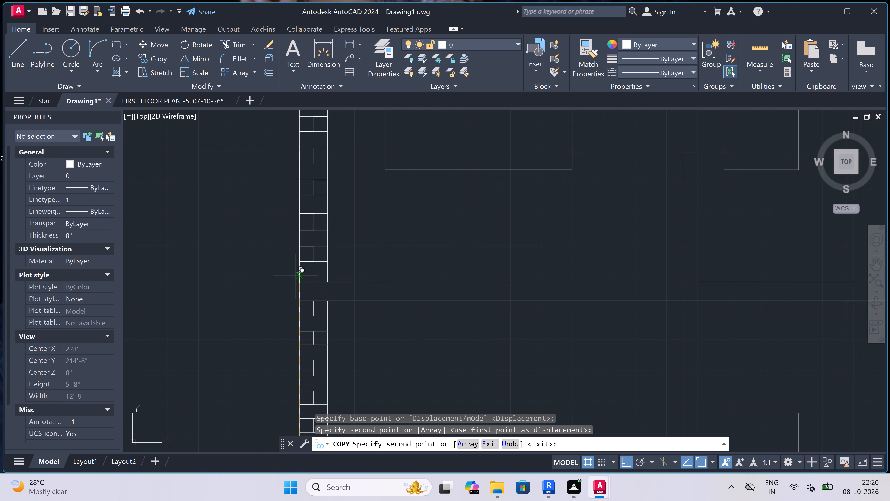
{"action": "left_click", "coordinate": [297, 279]}
{"action": "scroll", "coordinate": [297, 279], "scroll_direction": "down", "scroll_amount": 3}
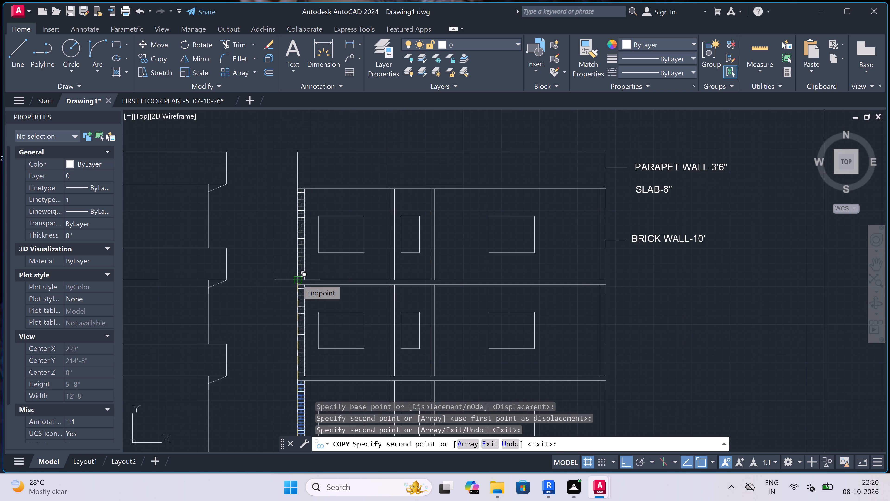
Copy the selected brick joints onto Section-A's right outer wall on all three floors, aligned to each wall's bottom inner corner.
{"action": "key", "text": "F8"}
{"action": "scroll", "coordinate": [299, 248], "scroll_direction": "down", "scroll_amount": 3}
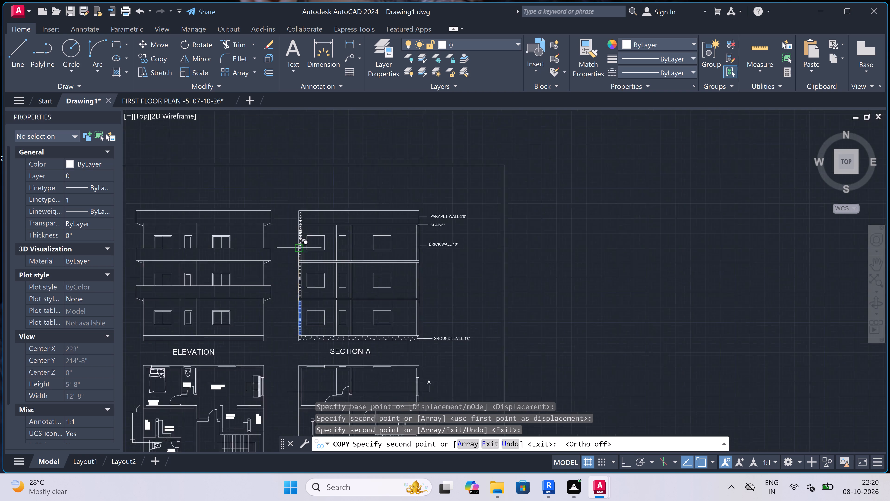
{"action": "scroll", "coordinate": [379, 246], "scroll_direction": "up", "scroll_amount": 4}
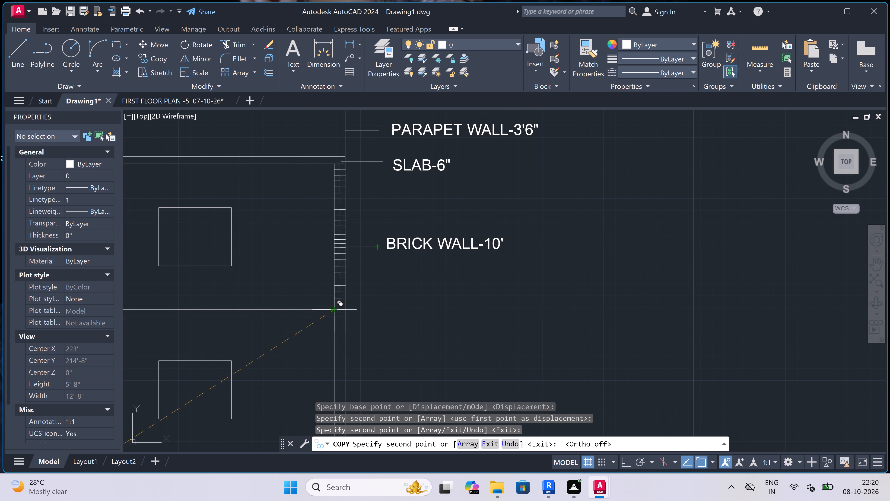
{"action": "scroll", "coordinate": [335, 310], "scroll_direction": "up", "scroll_amount": 3}
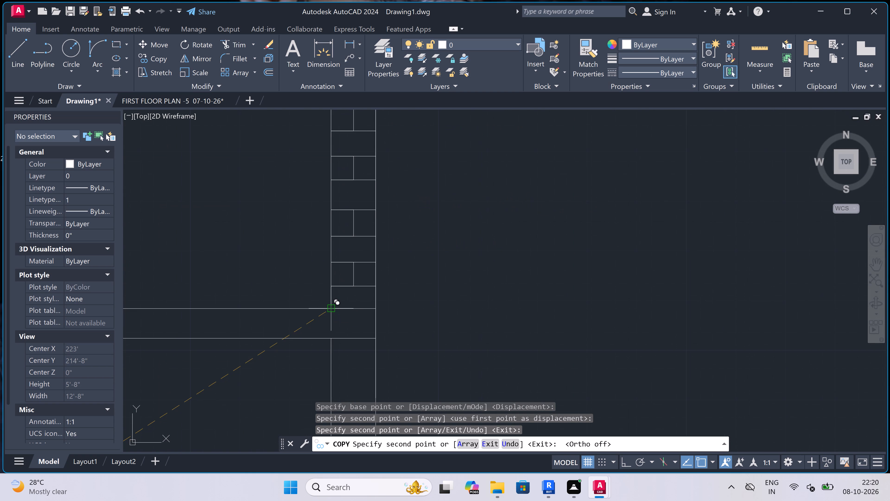
{"action": "left_click", "coordinate": [332, 308]}
{"action": "scroll", "coordinate": [332, 308], "scroll_direction": "down", "scroll_amount": 6}
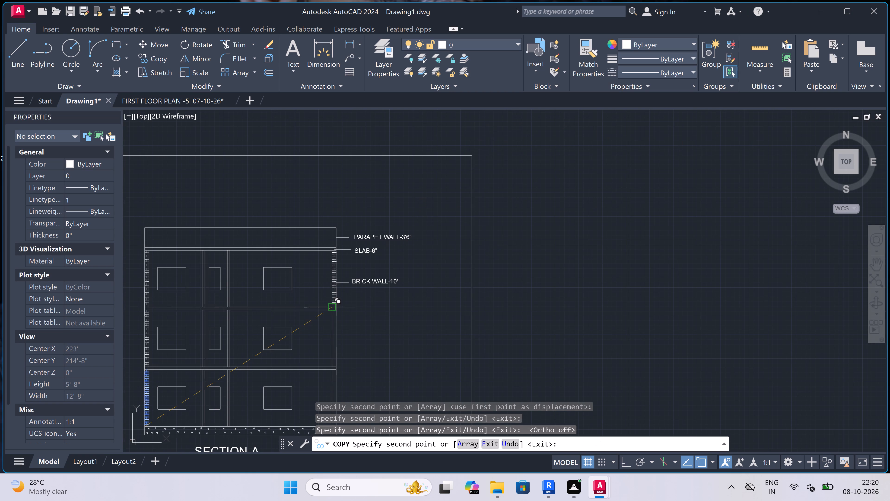
{"action": "scroll", "coordinate": [329, 347], "scroll_direction": "up", "scroll_amount": 4}
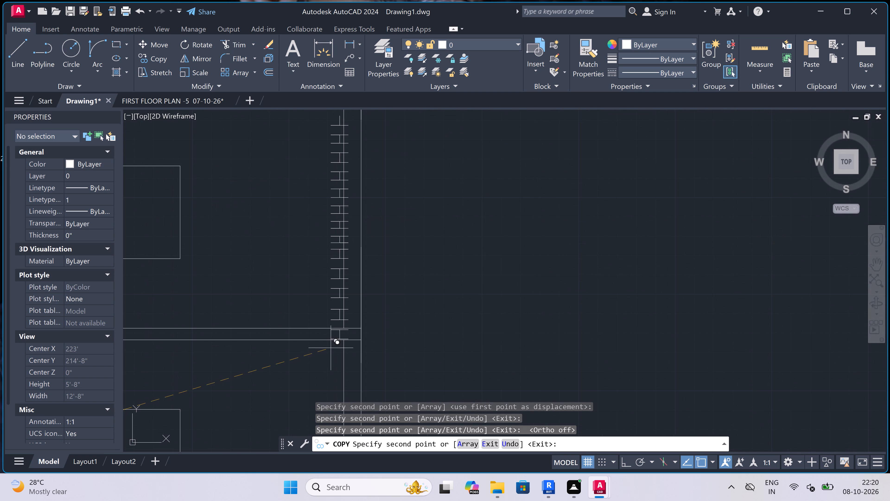
{"action": "scroll", "coordinate": [336, 336], "scroll_direction": "up", "scroll_amount": 2}
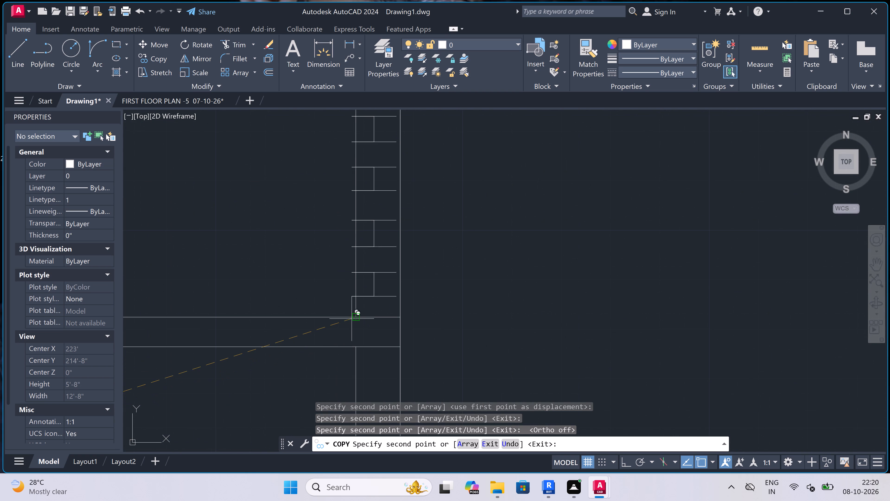
{"action": "left_click", "coordinate": [355, 314]}
{"action": "scroll", "coordinate": [355, 314], "scroll_direction": "down", "scroll_amount": 5}
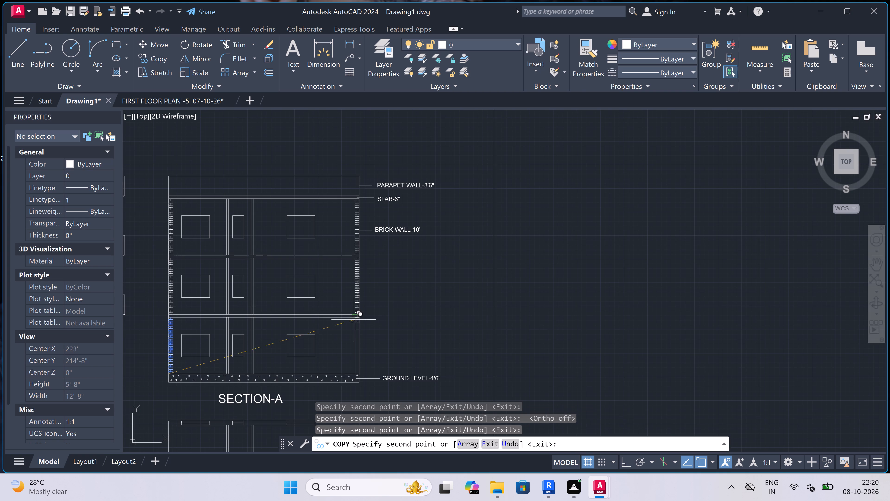
{"action": "scroll", "coordinate": [350, 371], "scroll_direction": "up", "scroll_amount": 4}
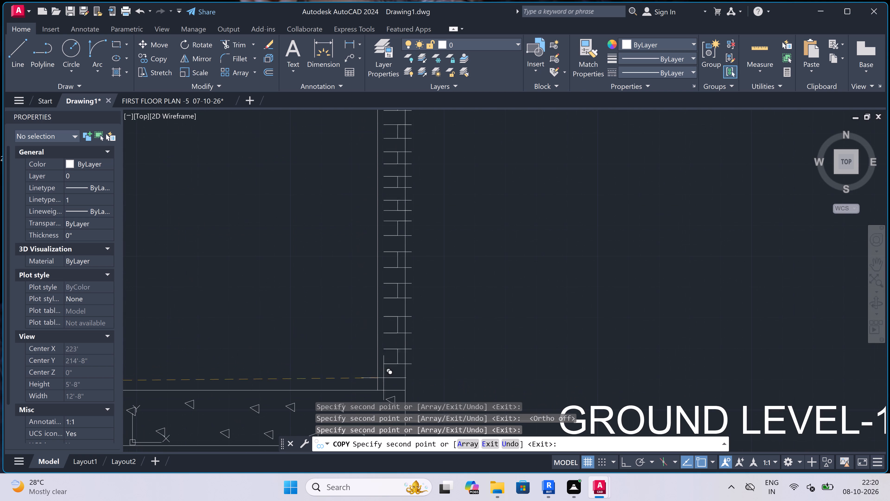
{"action": "left_click", "coordinate": [377, 391]}
{"action": "scroll", "coordinate": [345, 298], "scroll_direction": "down", "scroll_amount": 3}
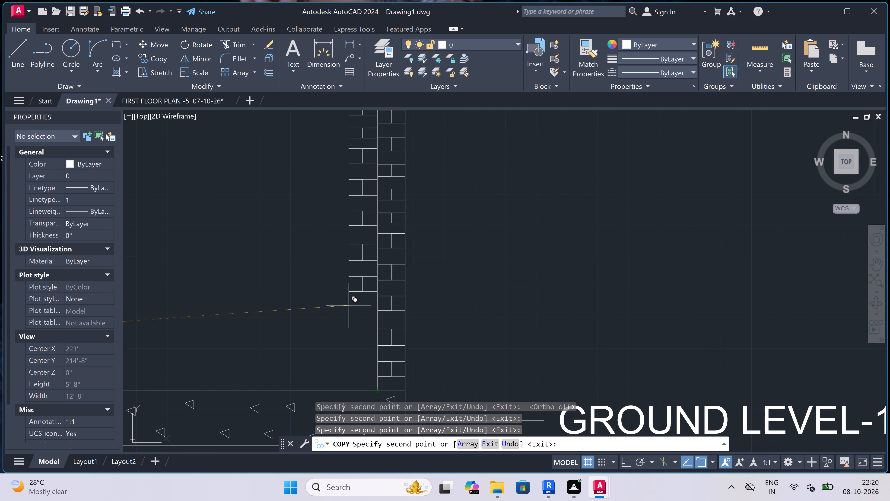
{"action": "scroll", "coordinate": [345, 297], "scroll_direction": "down", "scroll_amount": 2}
{"action": "key", "text": "Escape"}
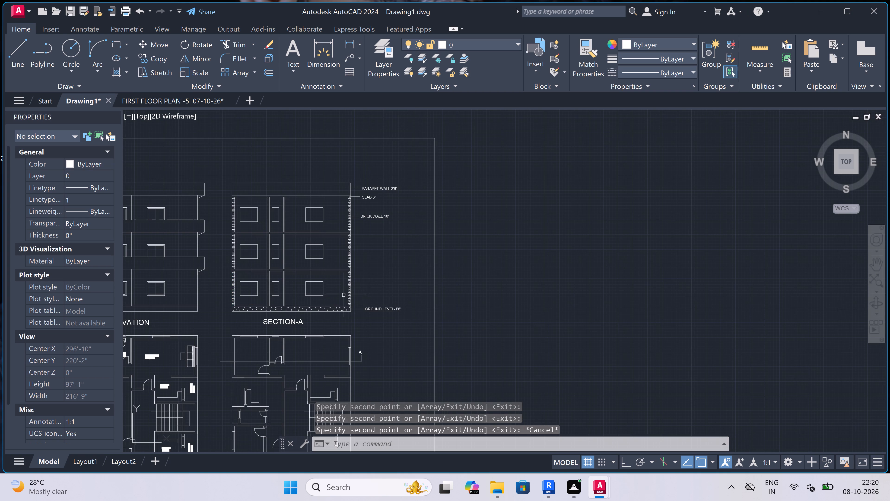
Hatch the ground floor plan's upper outer walls and the bedroom and toilet partitions with ANSI32 at scale 1.
{"action": "scroll", "coordinate": [320, 291], "scroll_direction": "up", "scroll_amount": 3}
{"action": "scroll", "coordinate": [320, 291], "scroll_direction": "down", "scroll_amount": 3}
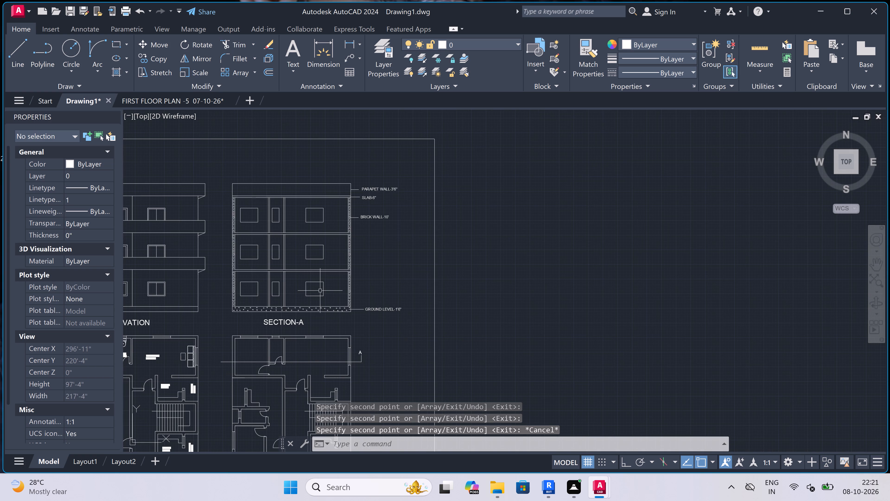
{"action": "scroll", "coordinate": [320, 291], "scroll_direction": "down", "scroll_amount": 1}
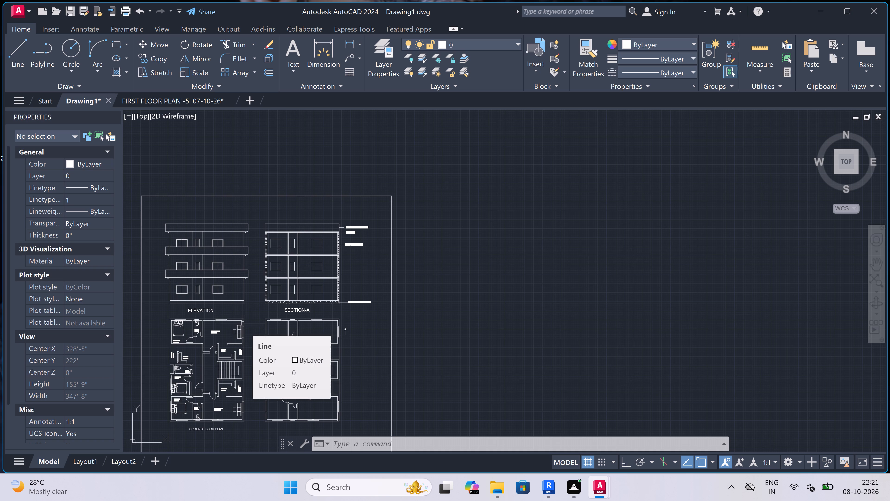
{"action": "scroll", "coordinate": [243, 329], "scroll_direction": "down", "scroll_amount": 1}
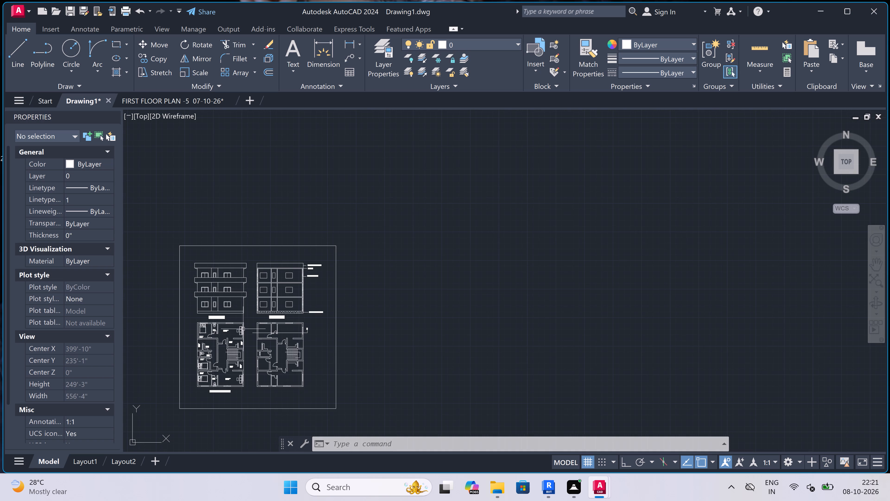
{"action": "scroll", "coordinate": [165, 354], "scroll_direction": "up", "scroll_amount": 3}
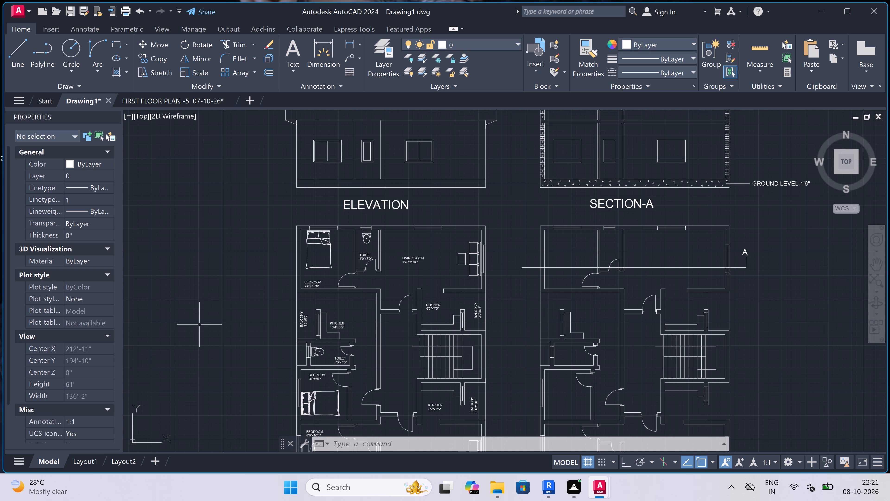
{"action": "type", "text": "h"}
{"action": "key", "text": "space"}
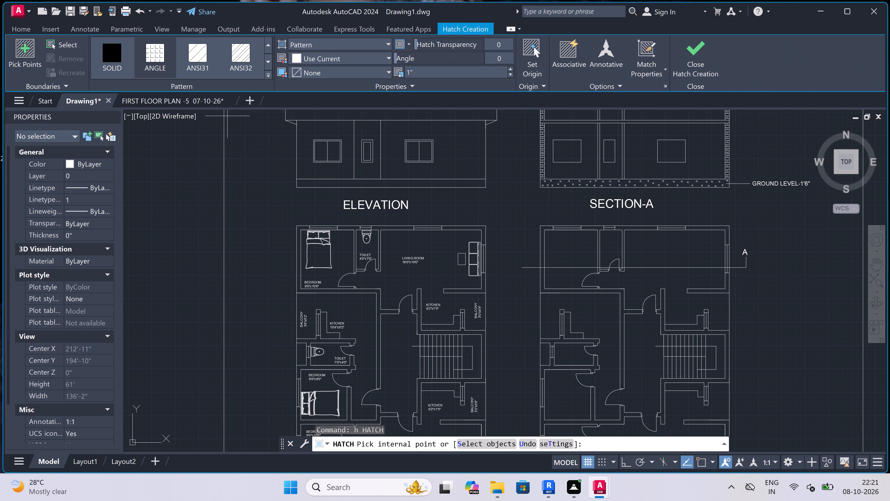
{"action": "left_click", "coordinate": [244, 49]}
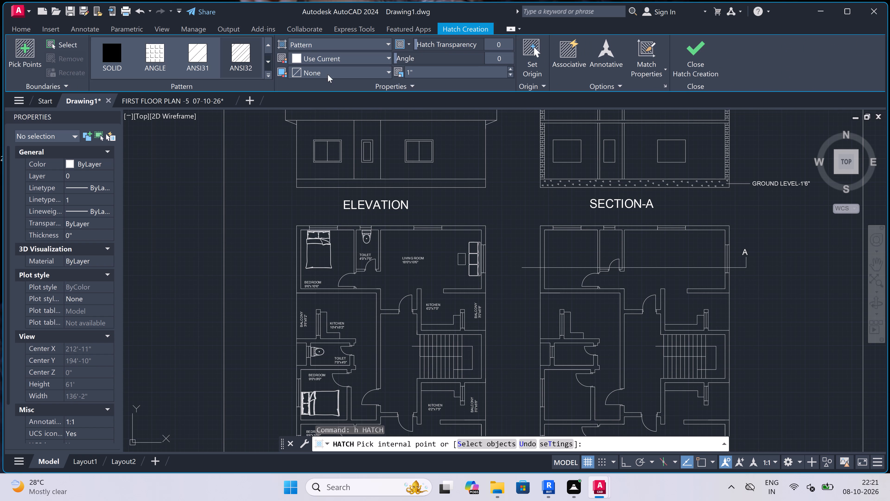
{"action": "scroll", "coordinate": [385, 225], "scroll_direction": "up", "scroll_amount": 1}
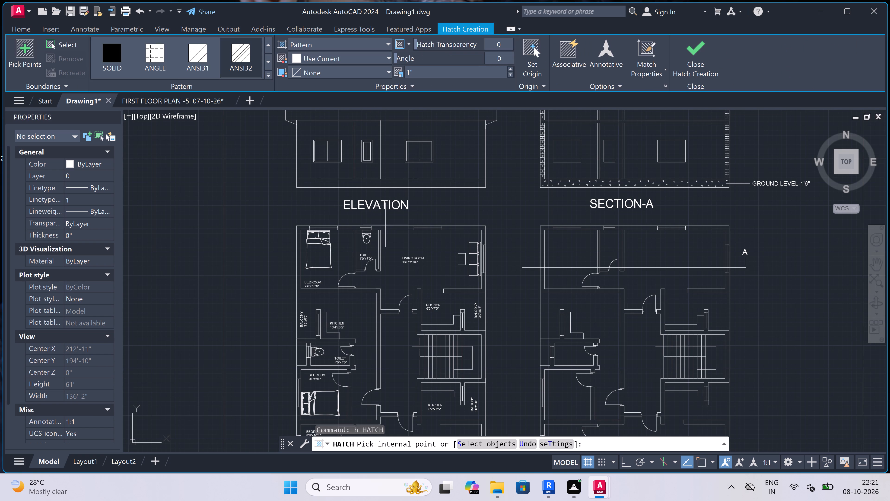
{"action": "scroll", "coordinate": [386, 228], "scroll_direction": "up", "scroll_amount": 1}
{"action": "left_click", "coordinate": [386, 228]}
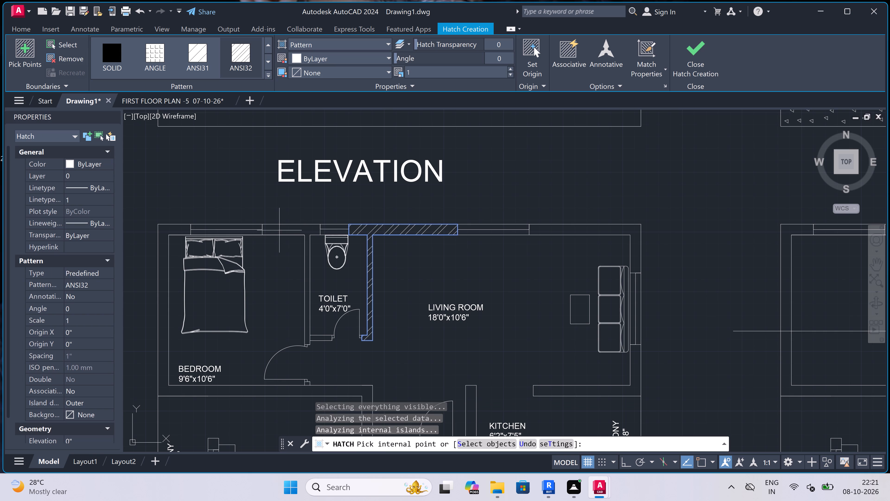
{"action": "left_click", "coordinate": [287, 228]}
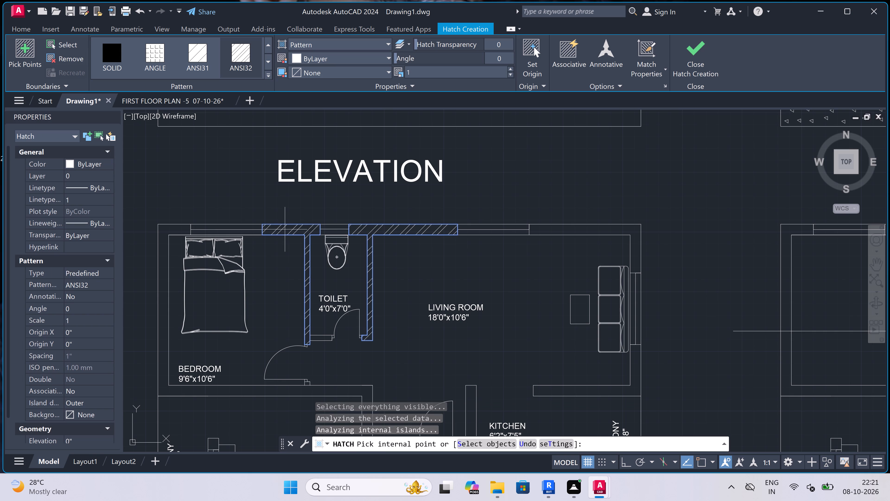
{"action": "left_click", "coordinate": [174, 229]}
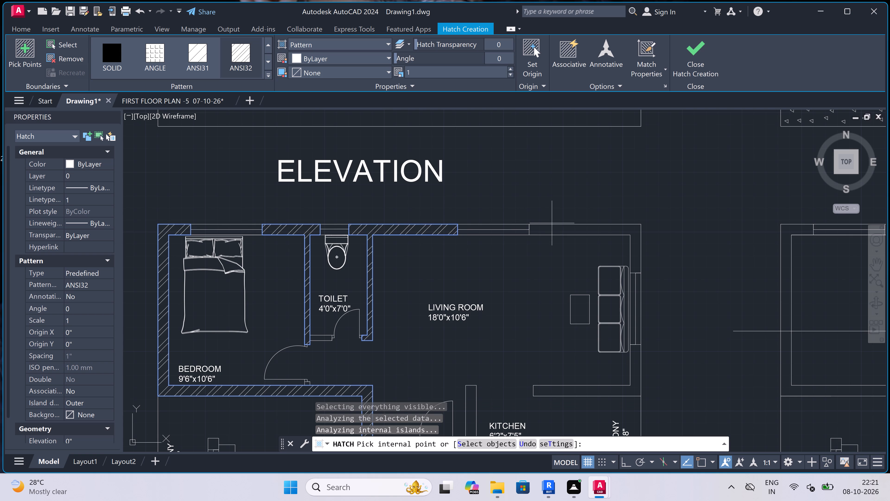
{"action": "left_click", "coordinate": [556, 231]}
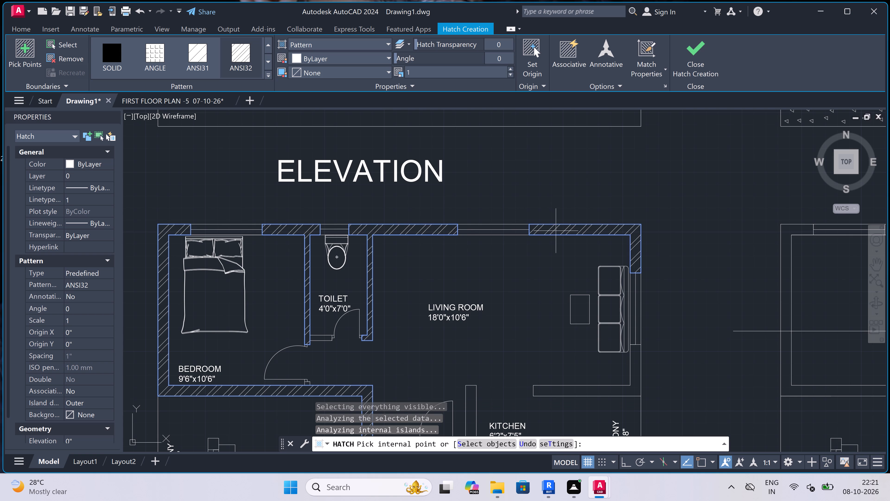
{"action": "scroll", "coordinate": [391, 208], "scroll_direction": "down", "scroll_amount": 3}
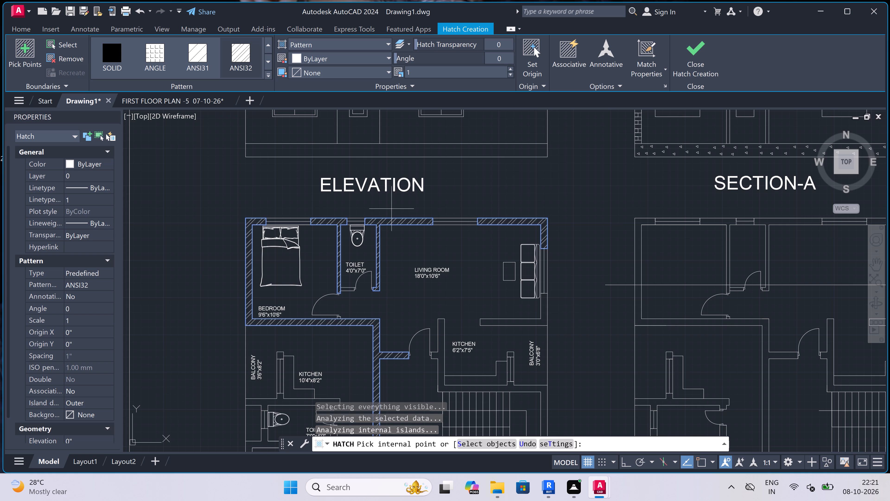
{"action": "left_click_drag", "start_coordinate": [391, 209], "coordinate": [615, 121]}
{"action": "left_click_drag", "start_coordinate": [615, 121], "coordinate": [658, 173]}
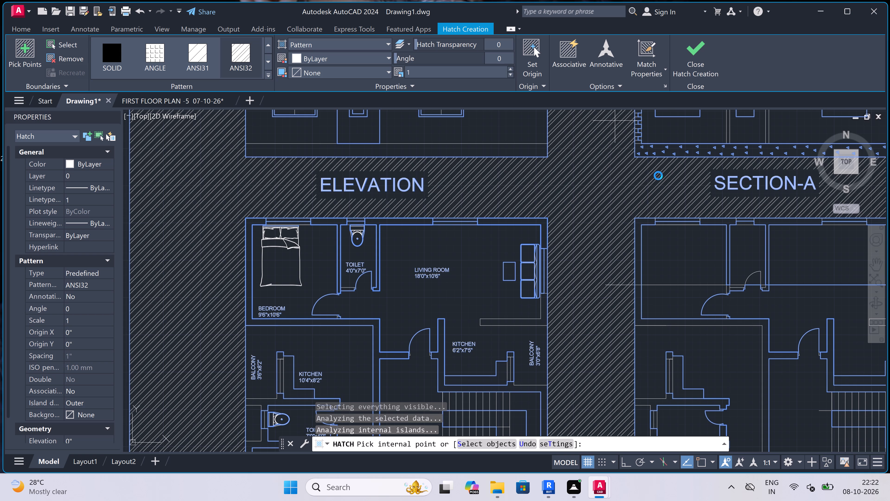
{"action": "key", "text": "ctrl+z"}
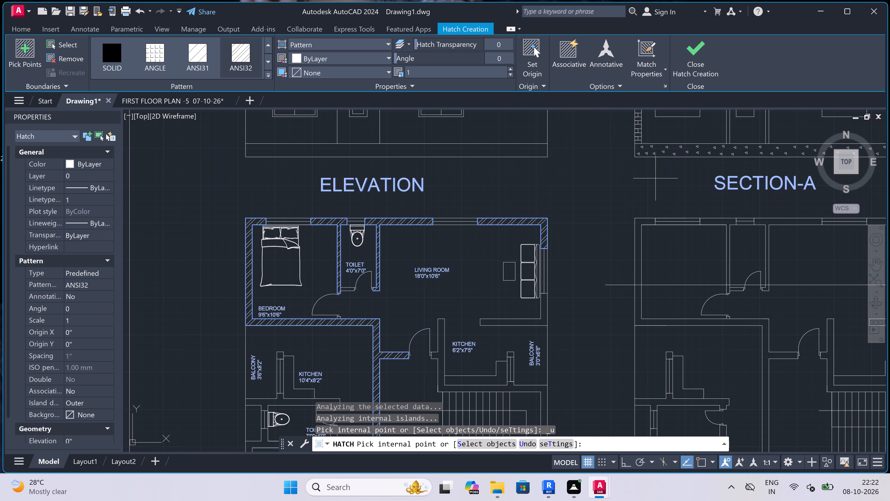
Hatch the wall between the upper living room and balcony, the staircase walls, and the stub between upper kitchen and balcony.
{"action": "scroll", "coordinate": [501, 257], "scroll_direction": "down", "scroll_amount": 3}
{"action": "scroll", "coordinate": [509, 315], "scroll_direction": "up", "scroll_amount": 3}
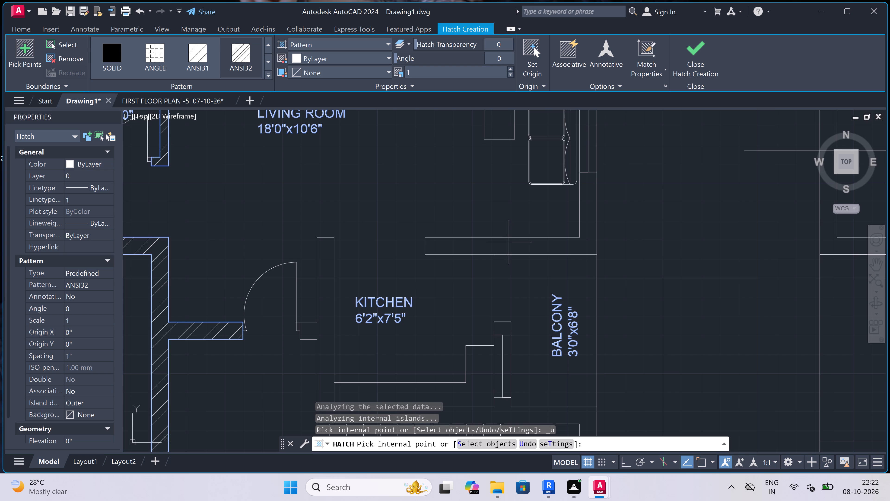
{"action": "left_click", "coordinate": [508, 244]}
{"action": "scroll", "coordinate": [507, 245], "scroll_direction": "down", "scroll_amount": 3}
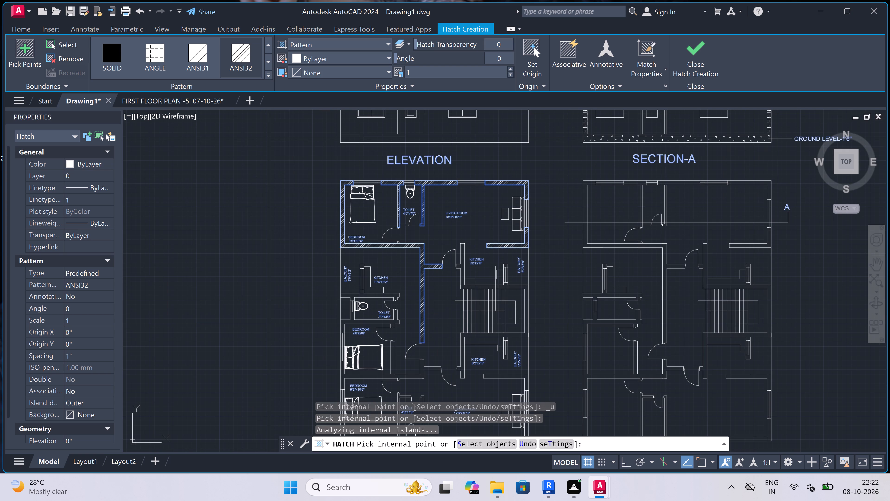
{"action": "scroll", "coordinate": [509, 288], "scroll_direction": "up", "scroll_amount": 2}
{"action": "left_click", "coordinate": [509, 287]}
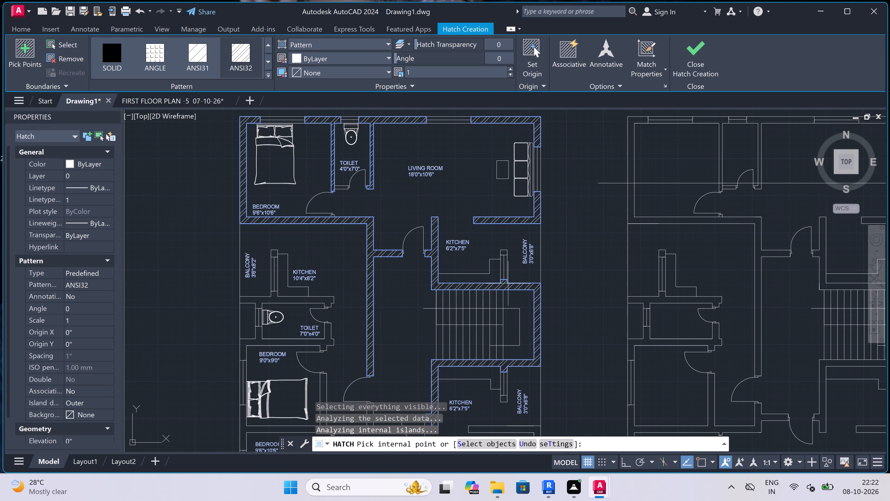
{"action": "scroll", "coordinate": [501, 248], "scroll_direction": "up", "scroll_amount": 2}
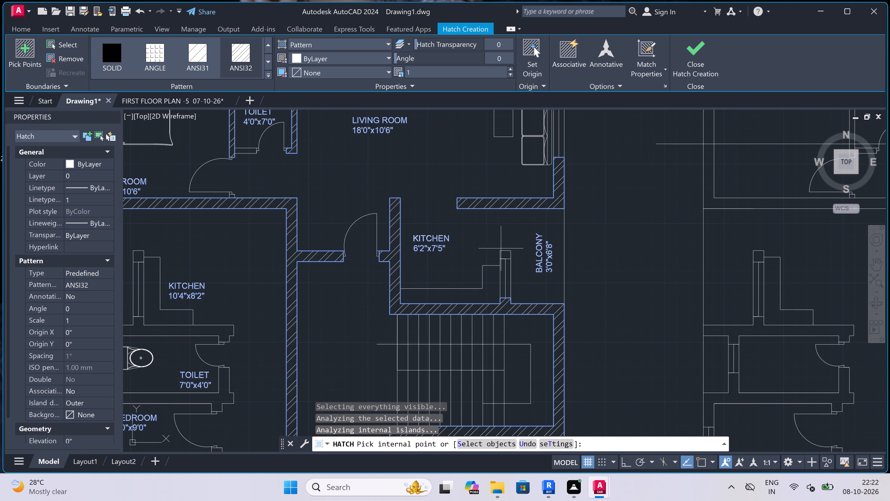
{"action": "left_click", "coordinate": [507, 255]}
{"action": "scroll", "coordinate": [499, 239], "scroll_direction": "down", "scroll_amount": 5}
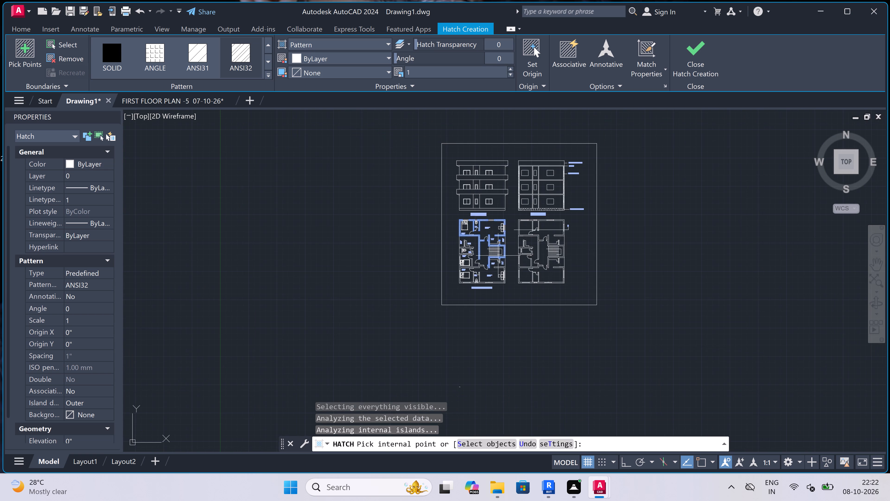
Hatch the wall between the lower living room and kitchen balcony, and the outer wall segments meeting at that living room's bottom-right corner.
{"action": "scroll", "coordinate": [494, 283], "scroll_direction": "up", "scroll_amount": 3}
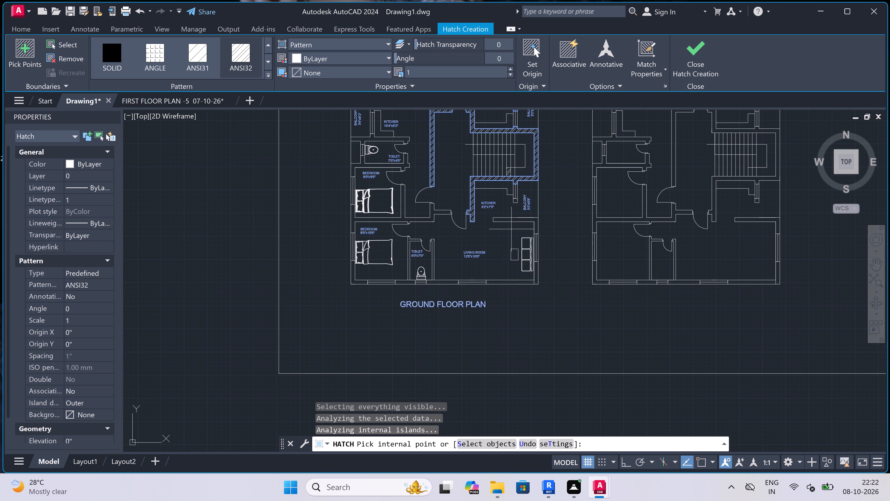
{"action": "scroll", "coordinate": [512, 222], "scroll_direction": "up", "scroll_amount": 1}
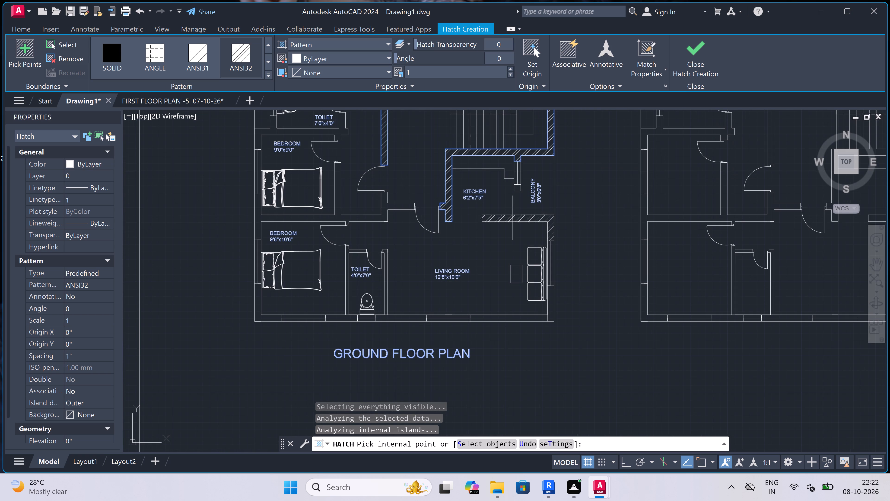
{"action": "left_click", "coordinate": [512, 218]}
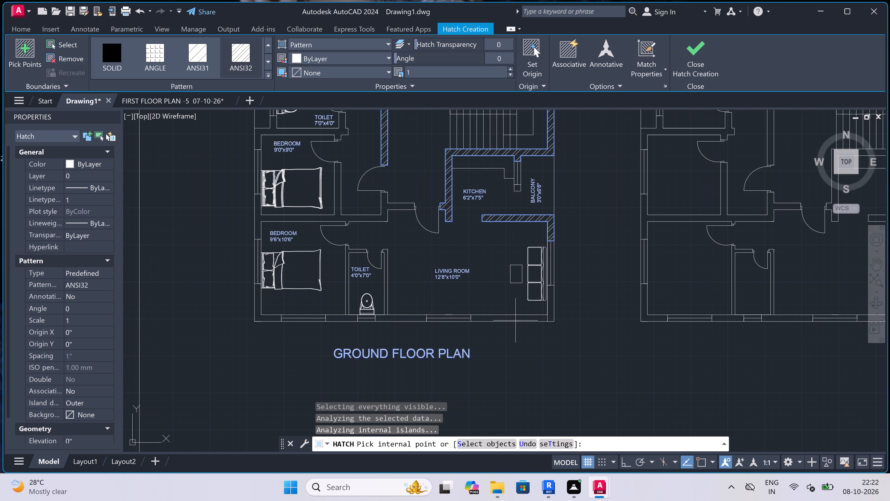
{"action": "left_click", "coordinate": [515, 319]}
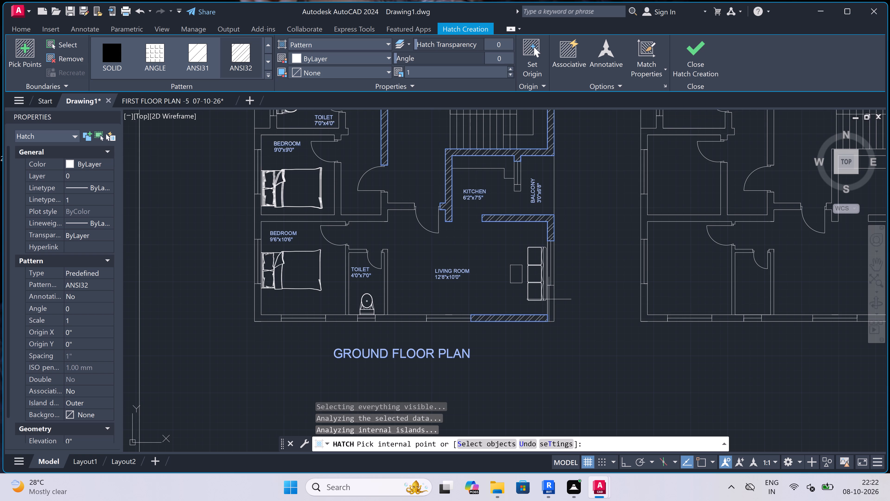
{"action": "left_click", "coordinate": [553, 300]}
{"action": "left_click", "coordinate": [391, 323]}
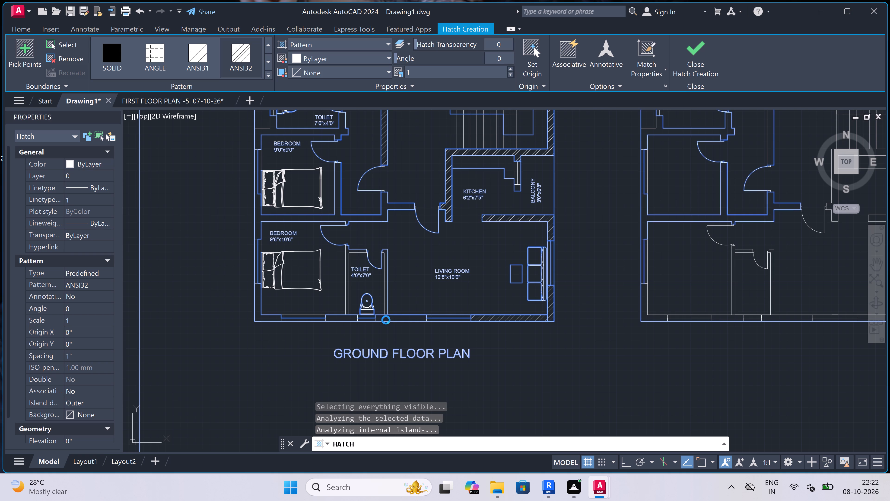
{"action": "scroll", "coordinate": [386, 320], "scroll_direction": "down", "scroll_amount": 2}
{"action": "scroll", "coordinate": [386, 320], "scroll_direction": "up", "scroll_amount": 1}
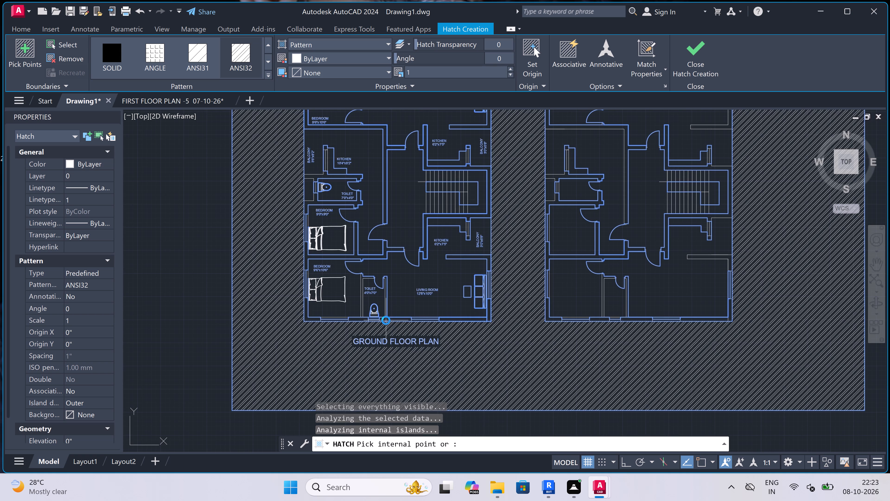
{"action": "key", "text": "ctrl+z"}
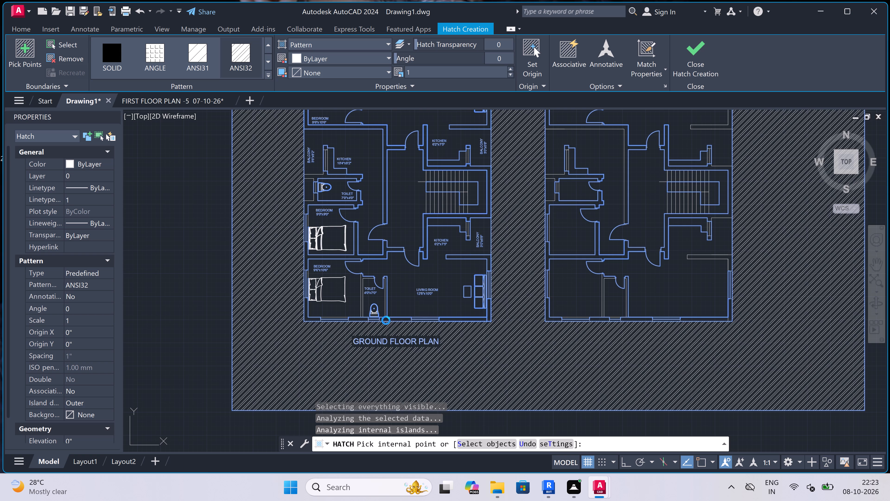
Hatch the bottom outer wall segments on both sides of the lower toilet's window and that toilet's two side partitions.
{"action": "scroll", "coordinate": [386, 320], "scroll_direction": "up", "scroll_amount": 2}
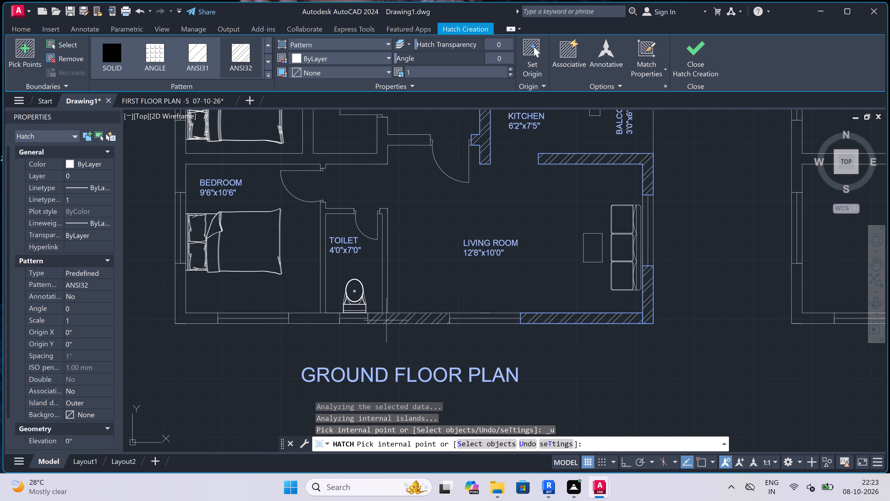
{"action": "left_click", "coordinate": [387, 320]}
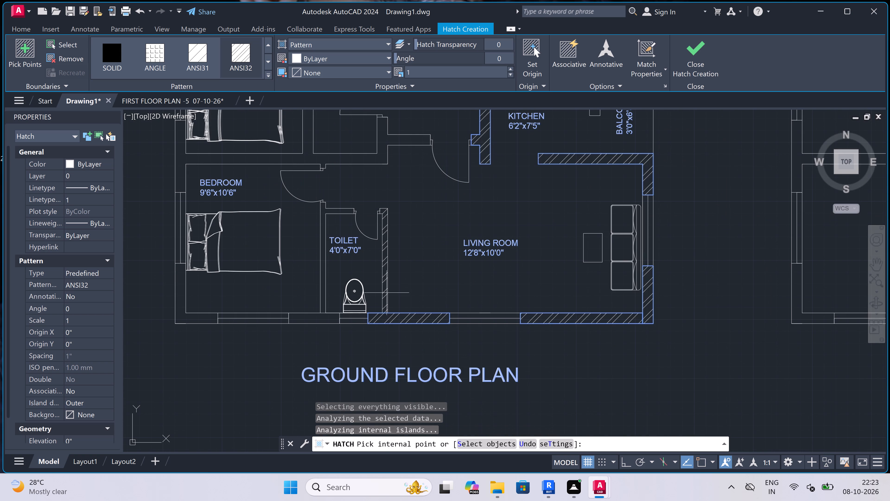
{"action": "left_click", "coordinate": [386, 291]}
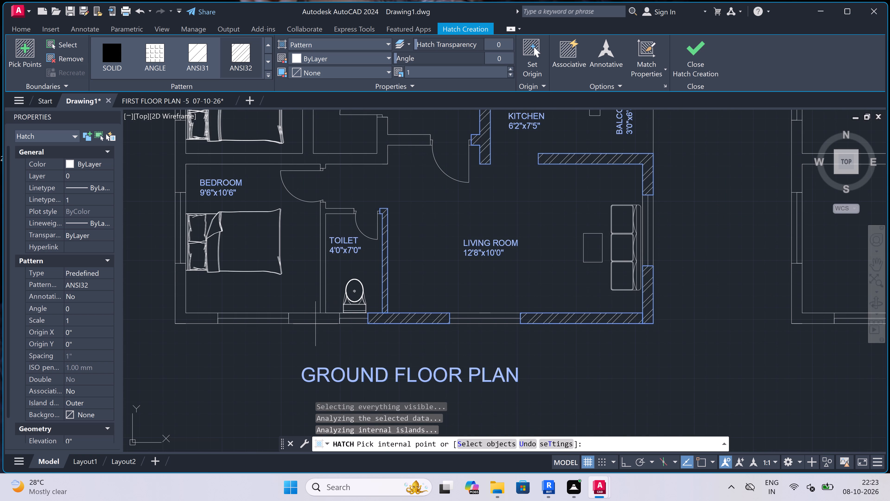
{"action": "left_click", "coordinate": [315, 318]}
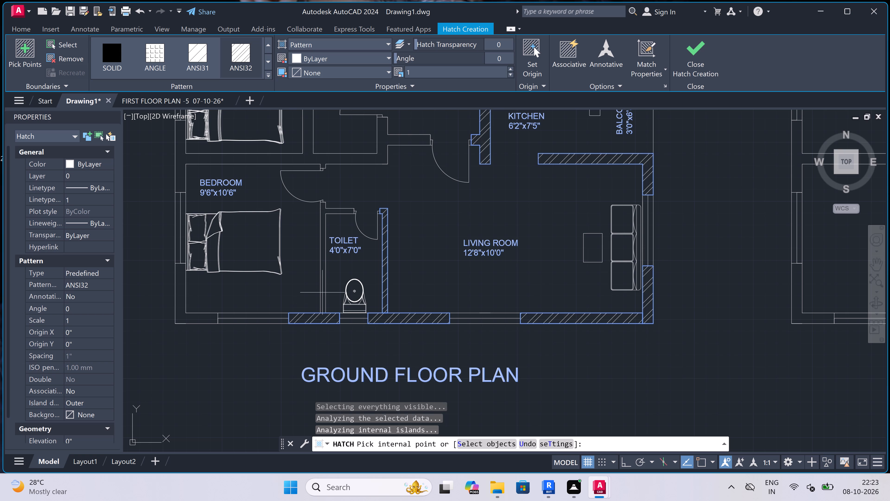
{"action": "left_click", "coordinate": [323, 292]}
Hatch the ground floor plan's bottom-left outer corner and the wall between the two lower bedrooms, including its connected outer wall segment.
{"action": "scroll", "coordinate": [323, 292], "scroll_direction": "down", "scroll_amount": 3}
{"action": "scroll", "coordinate": [281, 302], "scroll_direction": "up", "scroll_amount": 2}
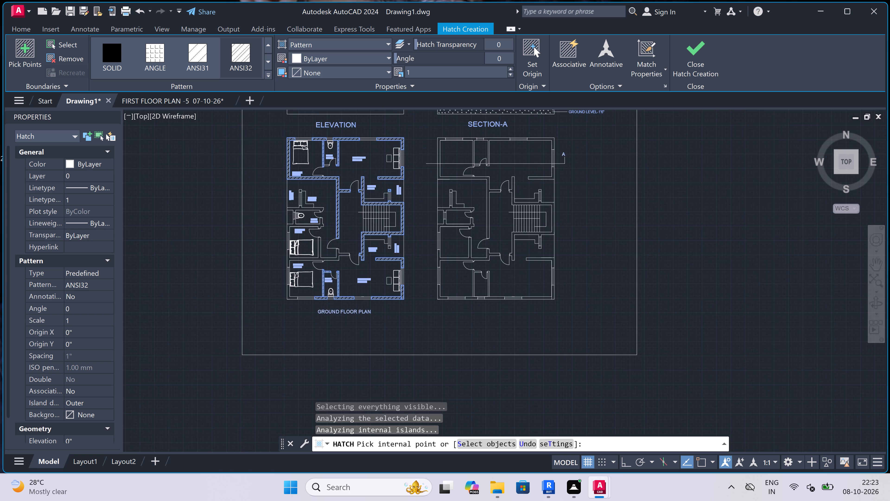
{"action": "scroll", "coordinate": [288, 294], "scroll_direction": "up", "scroll_amount": 2}
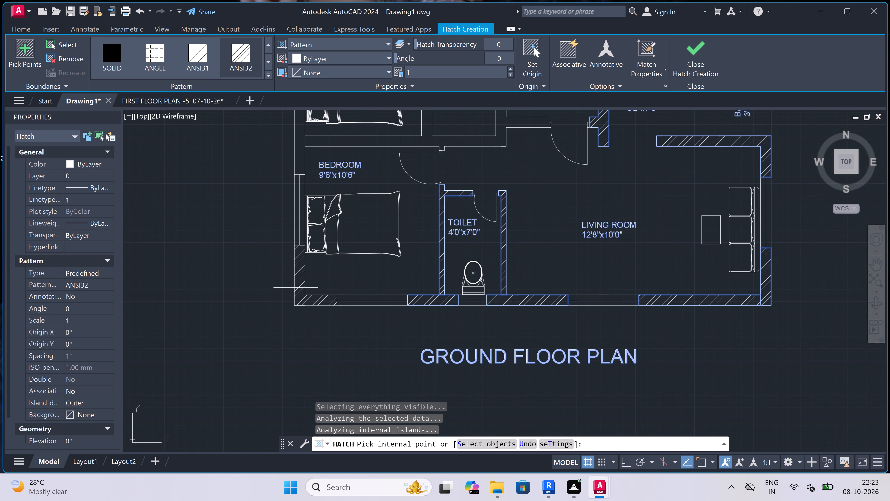
{"action": "left_click", "coordinate": [297, 288]}
{"action": "scroll", "coordinate": [297, 289], "scroll_direction": "down", "scroll_amount": 3}
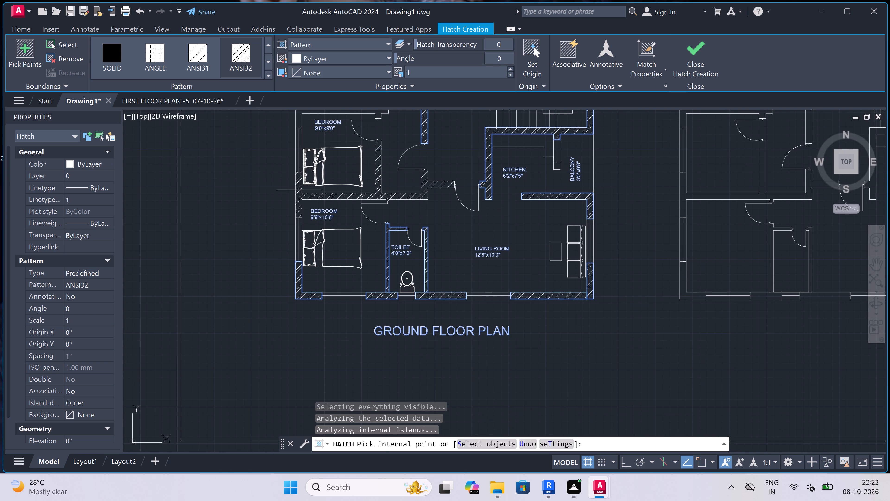
{"action": "left_click", "coordinate": [298, 189]}
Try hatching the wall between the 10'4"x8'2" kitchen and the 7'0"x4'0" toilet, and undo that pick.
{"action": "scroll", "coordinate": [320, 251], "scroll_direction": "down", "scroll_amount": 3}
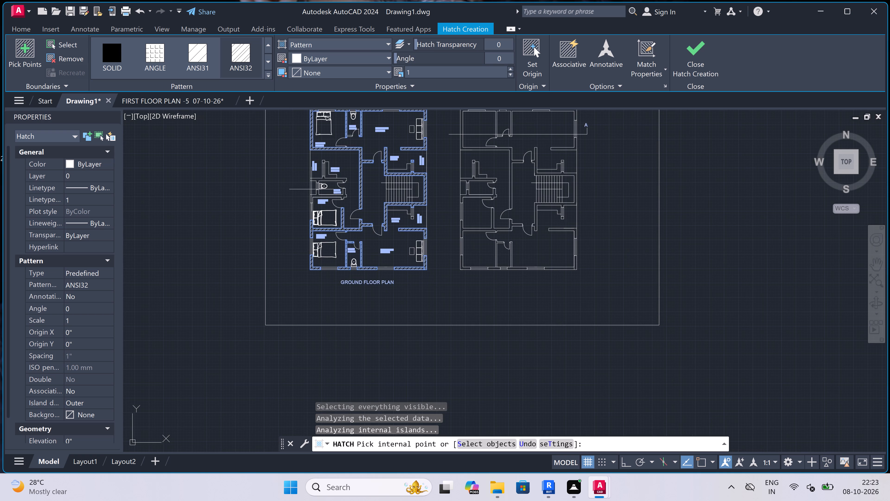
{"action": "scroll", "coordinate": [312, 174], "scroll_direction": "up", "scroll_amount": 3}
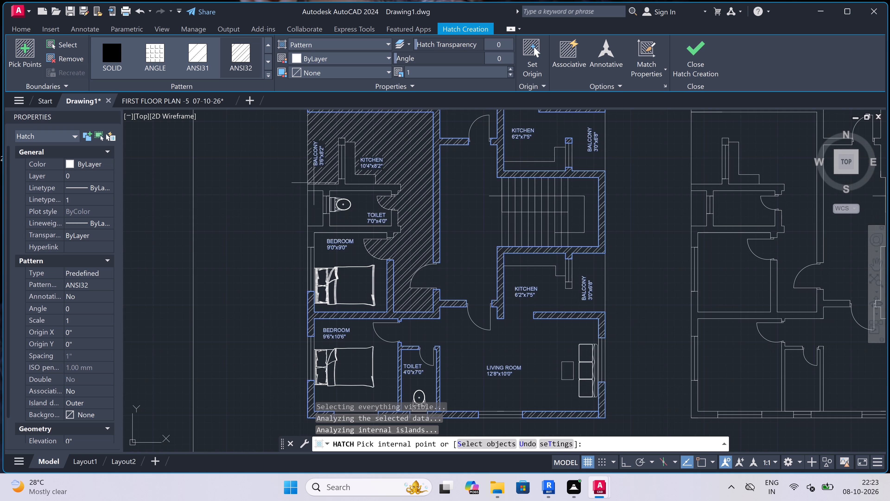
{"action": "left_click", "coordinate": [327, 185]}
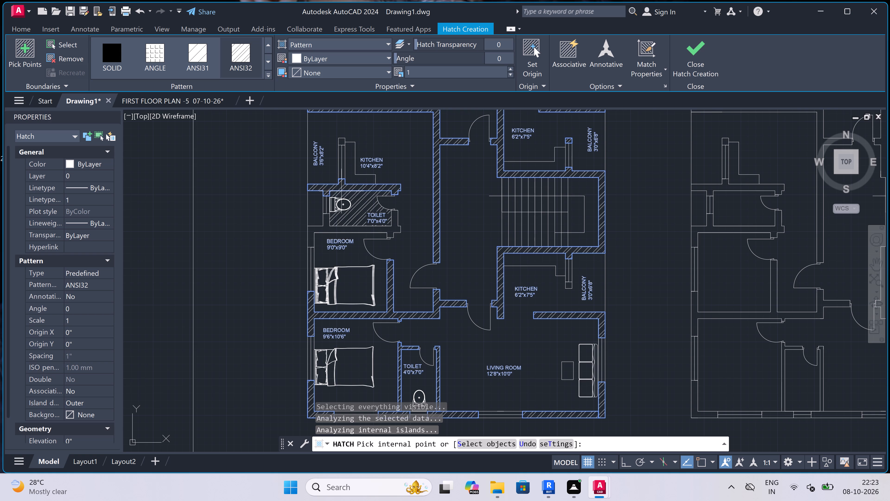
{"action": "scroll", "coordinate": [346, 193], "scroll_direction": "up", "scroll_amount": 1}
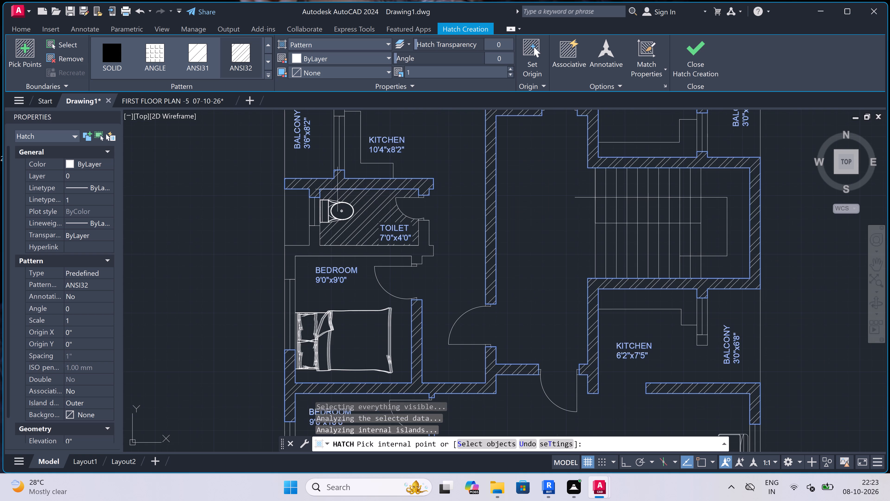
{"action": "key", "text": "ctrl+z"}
Hatch the wall between the 10'4"x8'2" kitchen and the 7'0"x4'0" toilet, including its connected stubs.
{"action": "scroll", "coordinate": [325, 183], "scroll_direction": "up", "scroll_amount": 1}
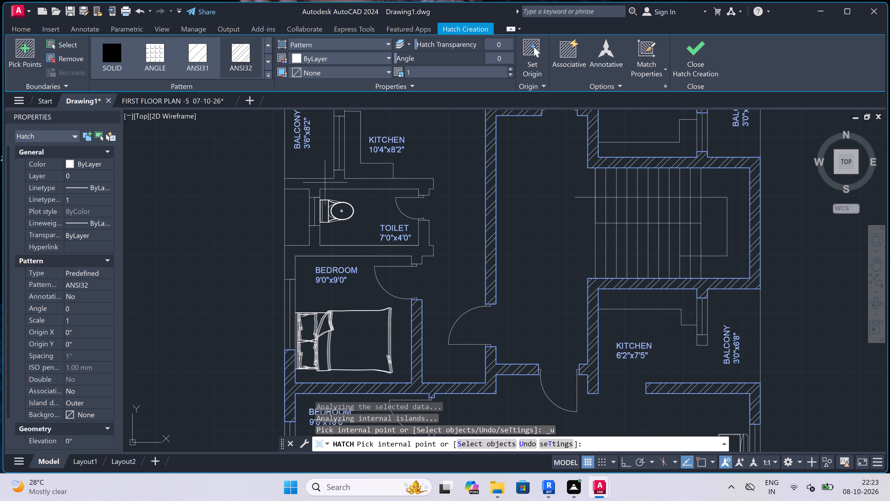
{"action": "left_click", "coordinate": [325, 183]}
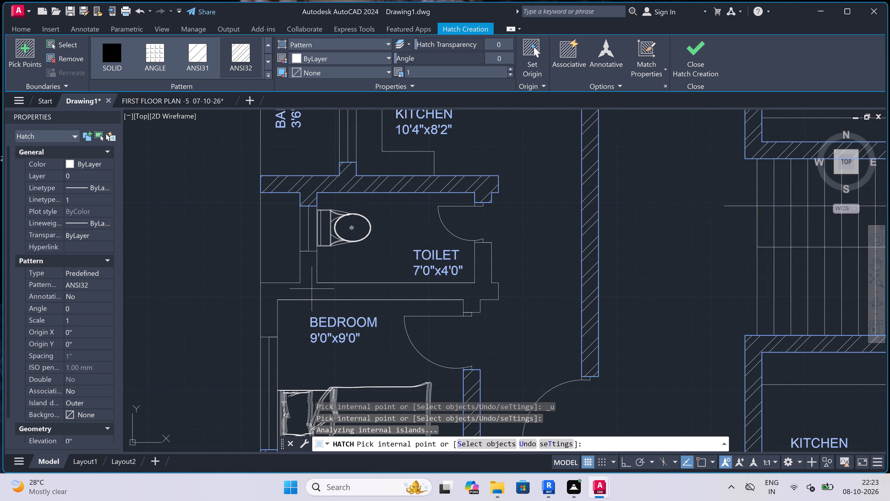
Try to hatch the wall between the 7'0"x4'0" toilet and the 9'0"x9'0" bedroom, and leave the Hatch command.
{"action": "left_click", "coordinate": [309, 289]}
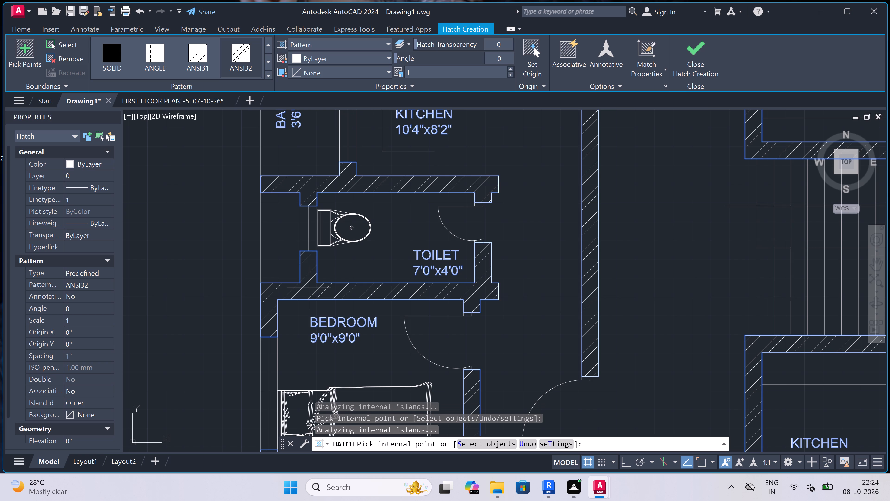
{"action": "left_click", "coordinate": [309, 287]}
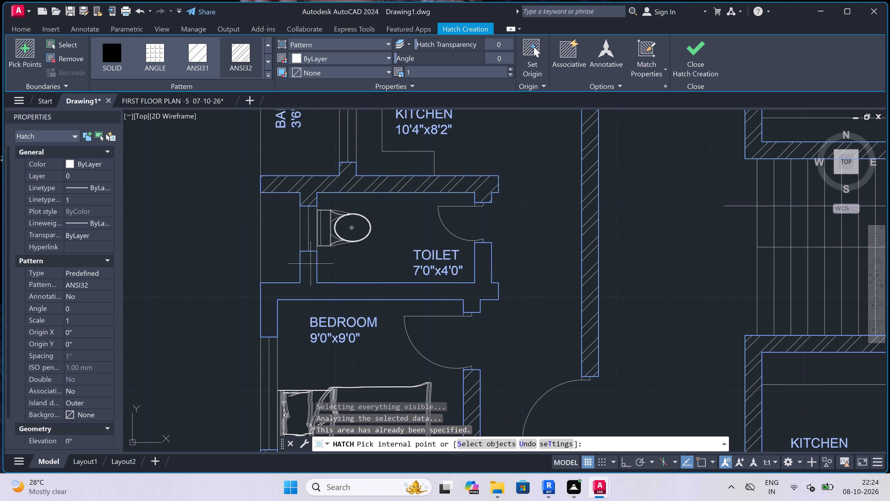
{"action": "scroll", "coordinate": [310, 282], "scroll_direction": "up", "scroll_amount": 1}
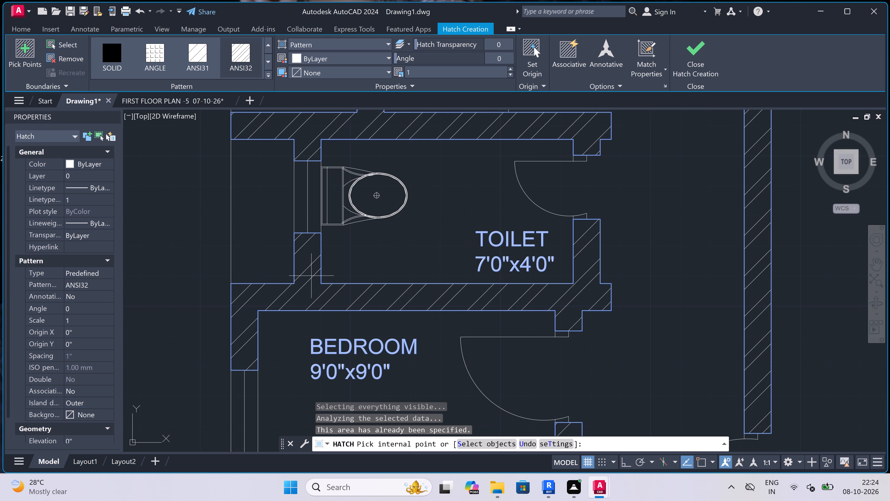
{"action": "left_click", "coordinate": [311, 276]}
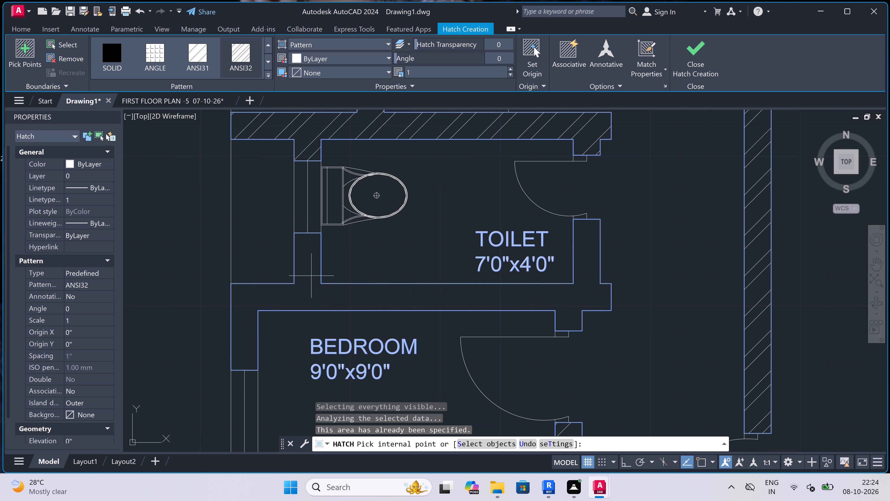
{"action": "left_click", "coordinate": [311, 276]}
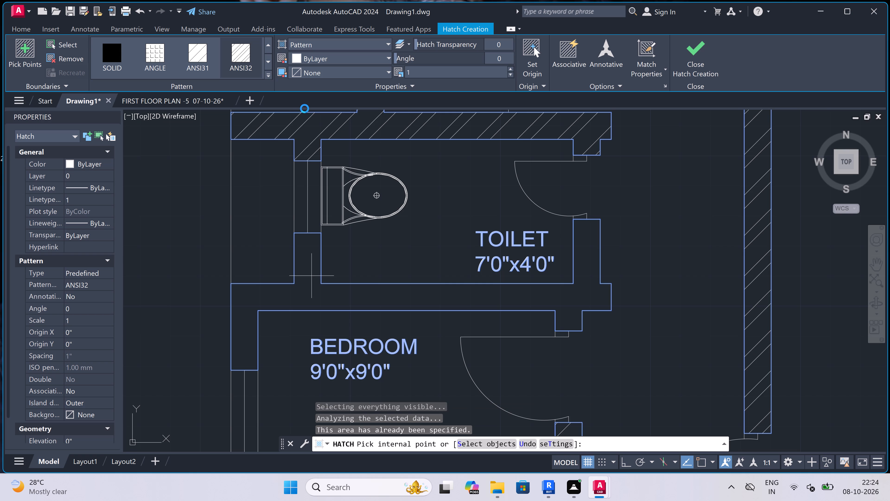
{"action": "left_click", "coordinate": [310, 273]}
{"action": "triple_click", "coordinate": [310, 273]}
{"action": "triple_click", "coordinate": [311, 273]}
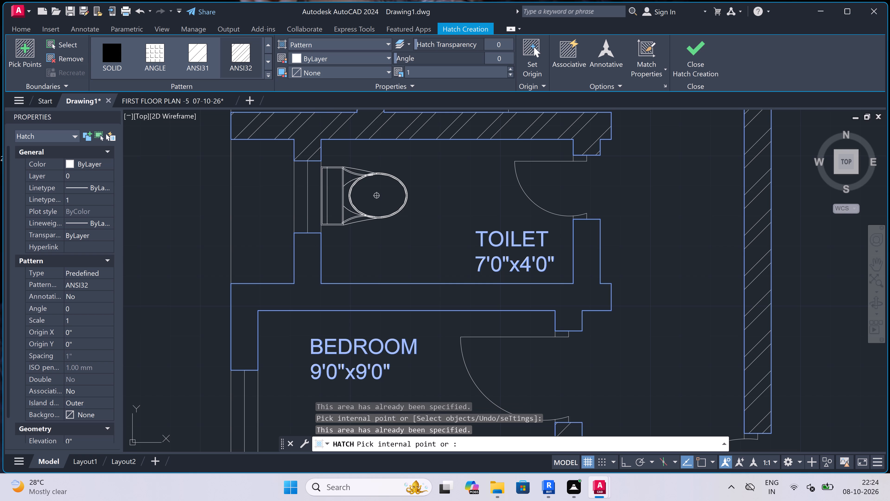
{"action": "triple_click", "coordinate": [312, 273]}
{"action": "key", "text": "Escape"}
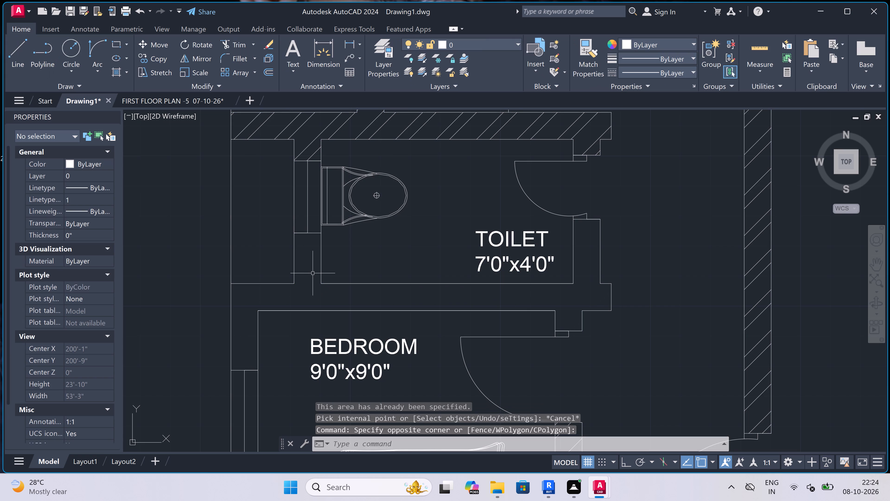
Restart Hatch with properties matched from an existing wall hatch, and fill the 10'4"x8'2" kitchen's balcony stub and the 7'0"x4'0" toilet–bedroom wall.
{"action": "scroll", "coordinate": [313, 273], "scroll_direction": "down", "scroll_amount": 5}
{"action": "scroll", "coordinate": [313, 273], "scroll_direction": "up", "scroll_amount": 3}
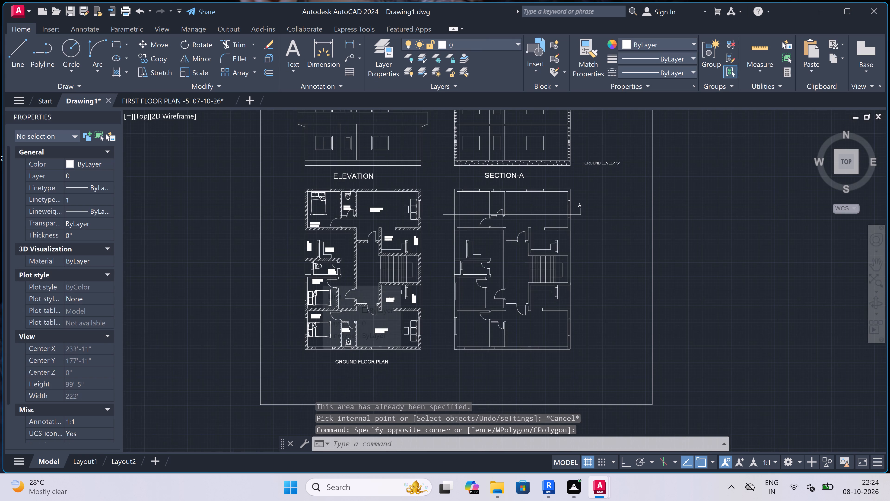
{"action": "scroll", "coordinate": [313, 273], "scroll_direction": "up", "scroll_amount": 3}
{"action": "scroll", "coordinate": [313, 273], "scroll_direction": "down", "scroll_amount": 3}
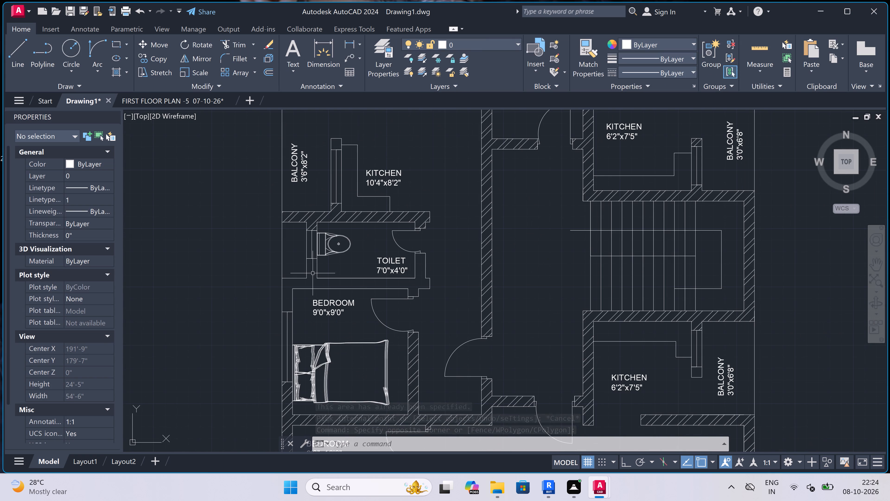
{"action": "key", "text": "h"}
{"action": "key", "text": "space"}
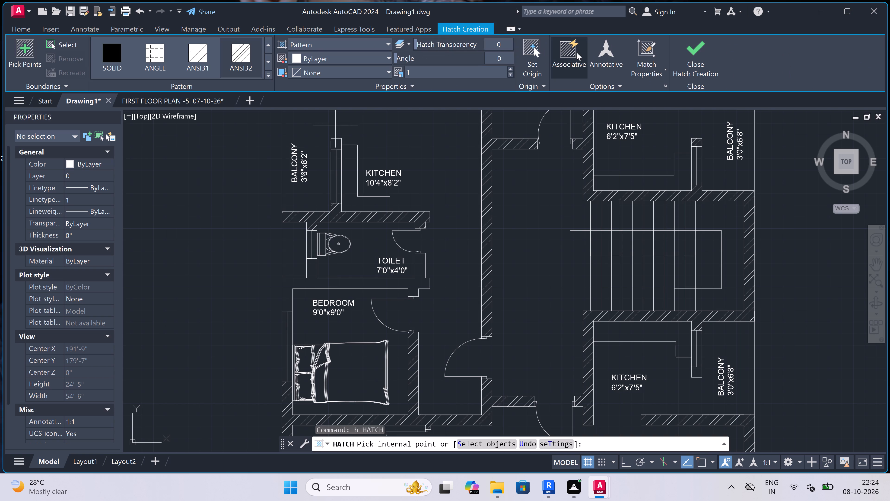
{"action": "double_click", "coordinate": [645, 48]}
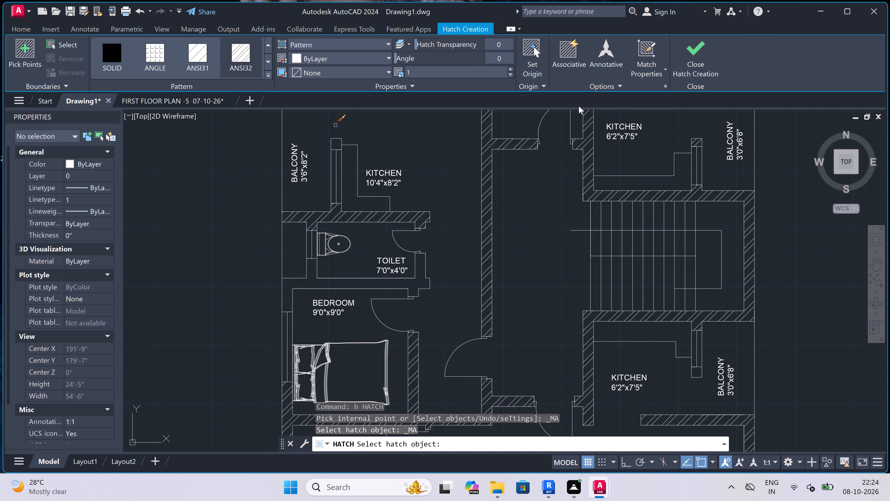
{"action": "left_click", "coordinate": [523, 142]}
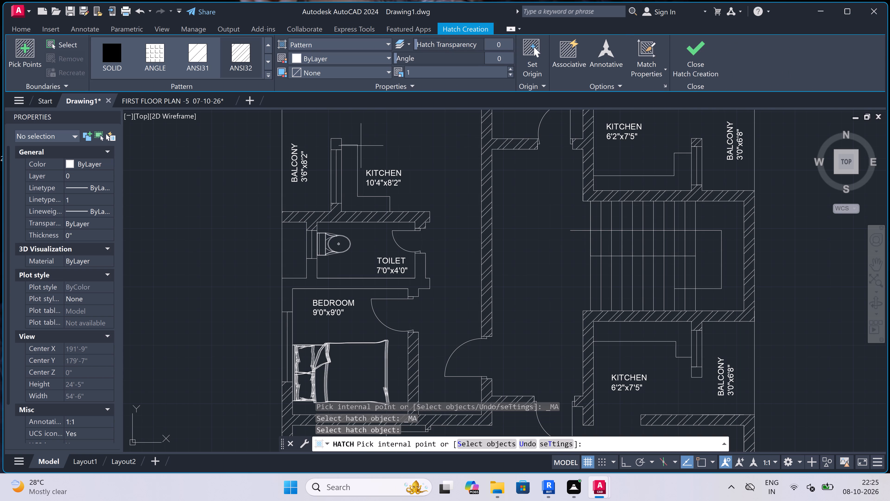
{"action": "left_click", "coordinate": [339, 140]}
{"action": "left_click", "coordinate": [314, 275]}
{"action": "scroll", "coordinate": [388, 241], "scroll_direction": "down", "scroll_amount": 1}
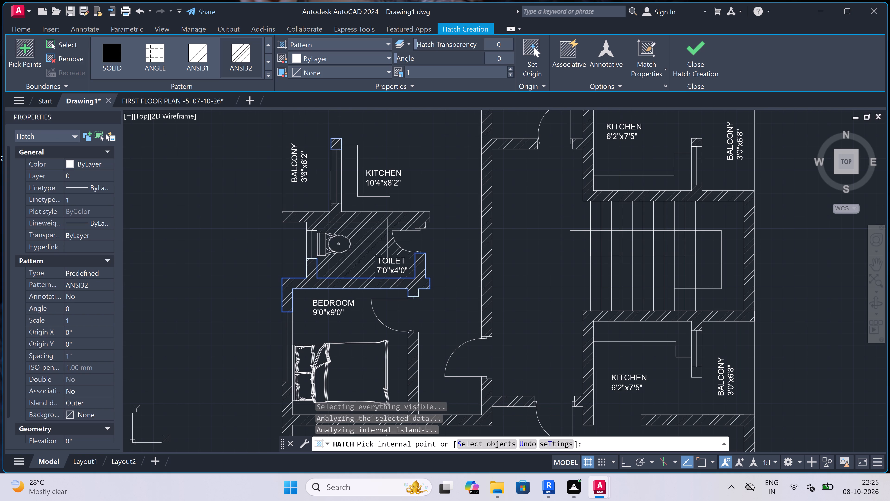
Leave the Hatch command and check the ground floor plan's walls for missing hatching, then review the whole drawing sheet.
{"action": "scroll", "coordinate": [388, 241], "scroll_direction": "down", "scroll_amount": 1}
{"action": "scroll", "coordinate": [324, 300], "scroll_direction": "down", "scroll_amount": 2}
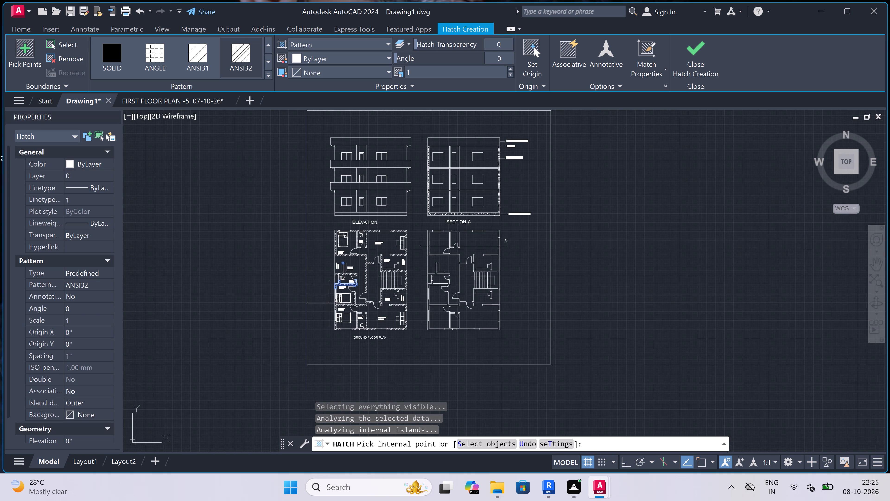
{"action": "scroll", "coordinate": [358, 263], "scroll_direction": "up", "scroll_amount": 3}
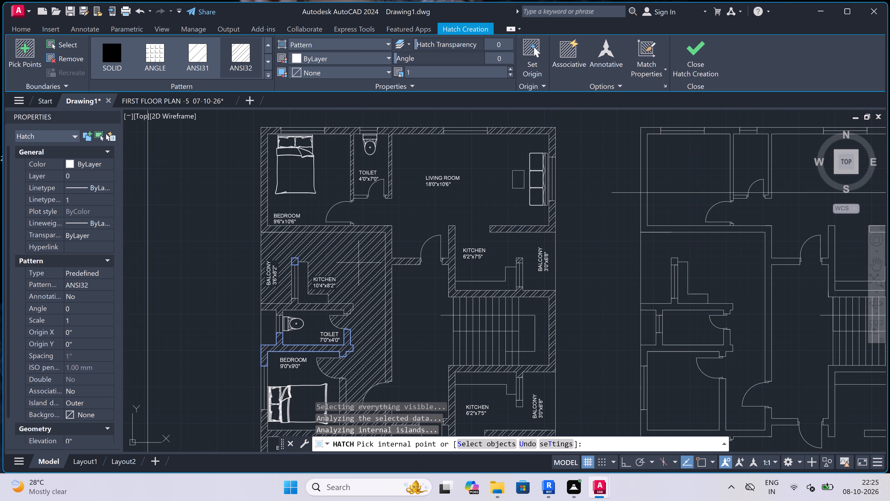
{"action": "key", "text": "Escape"}
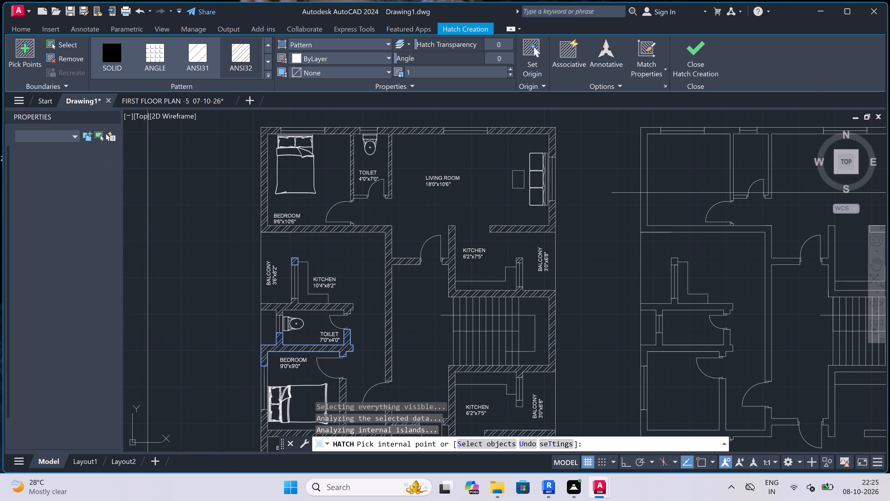
{"action": "scroll", "coordinate": [380, 202], "scroll_direction": "down", "scroll_amount": 3}
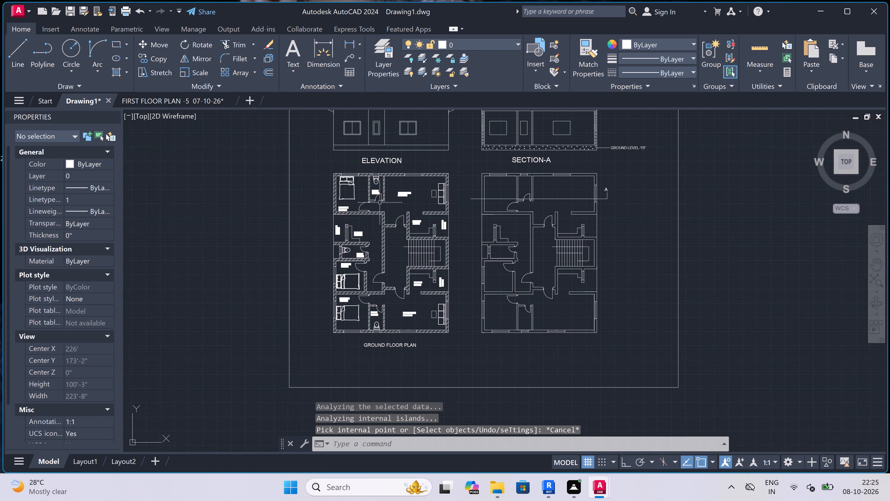
{"action": "scroll", "coordinate": [483, 218], "scroll_direction": "up", "scroll_amount": 2}
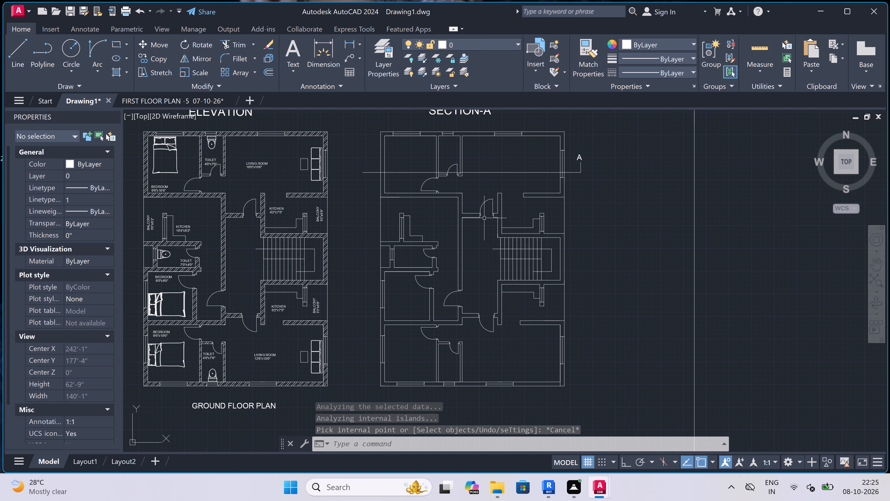
{"action": "scroll", "coordinate": [469, 230], "scroll_direction": "down", "scroll_amount": 3}
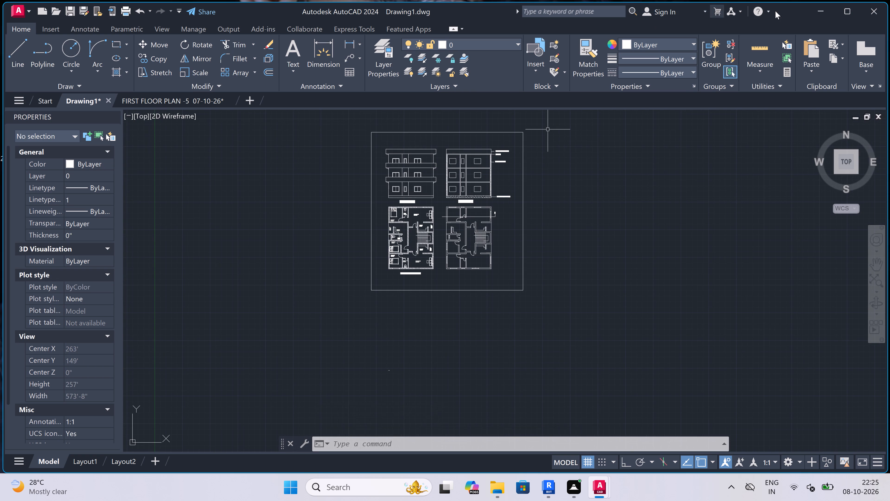
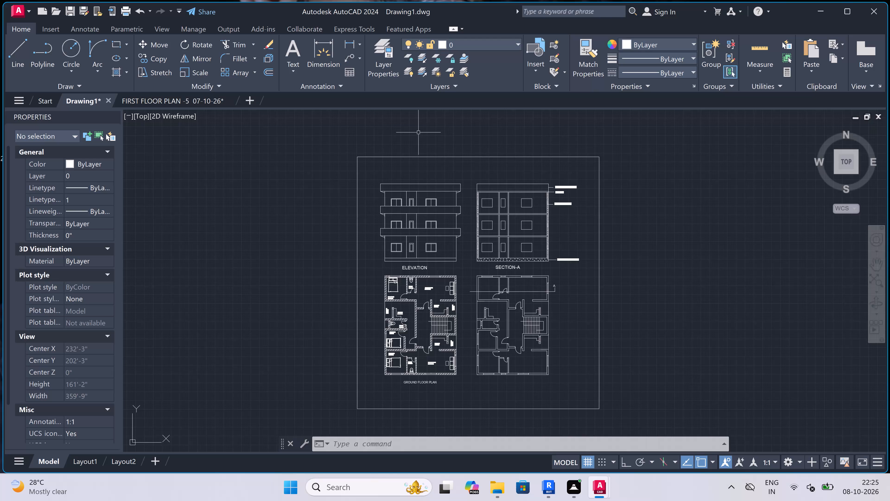
Draw a horizontal line with Ortho on to underline the ELEVATION title.
{"action": "scroll", "coordinate": [421, 152], "scroll_direction": "up", "scroll_amount": 1}
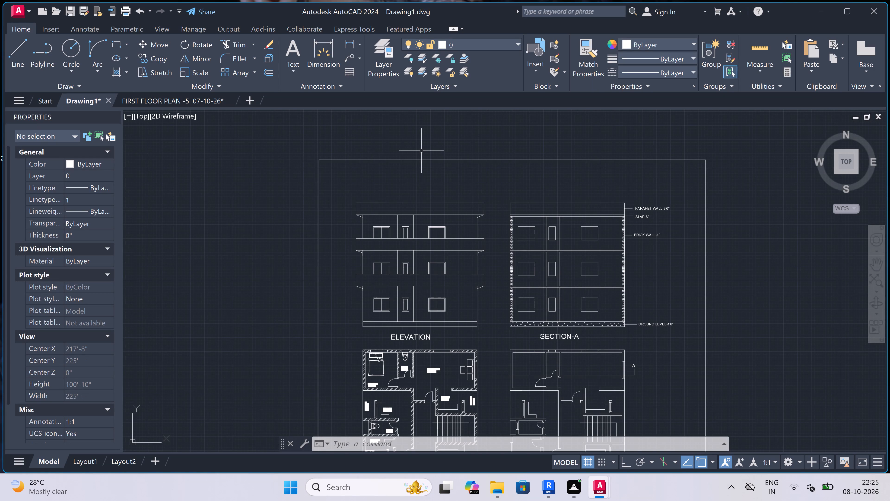
{"action": "scroll", "coordinate": [421, 151], "scroll_direction": "up", "scroll_amount": 1}
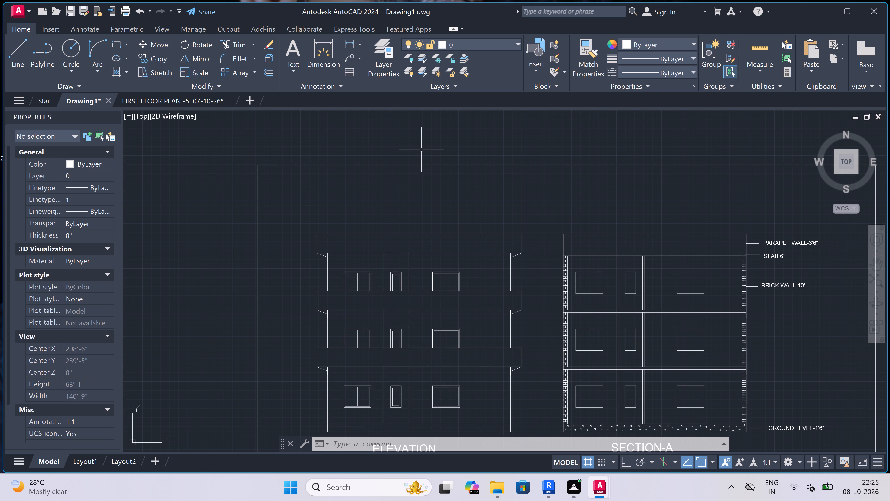
{"action": "scroll", "coordinate": [421, 150], "scroll_direction": "down", "scroll_amount": 2}
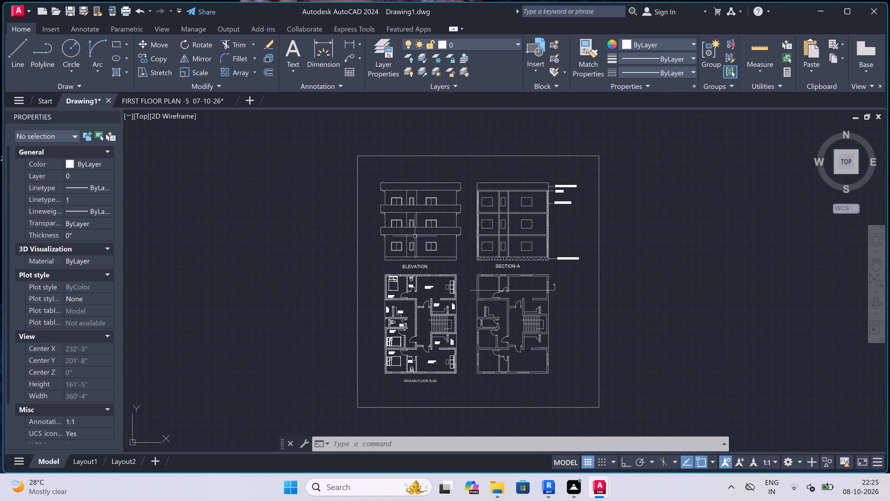
{"action": "scroll", "coordinate": [410, 252], "scroll_direction": "up", "scroll_amount": 1}
{"action": "scroll", "coordinate": [408, 282], "scroll_direction": "up", "scroll_amount": 3}
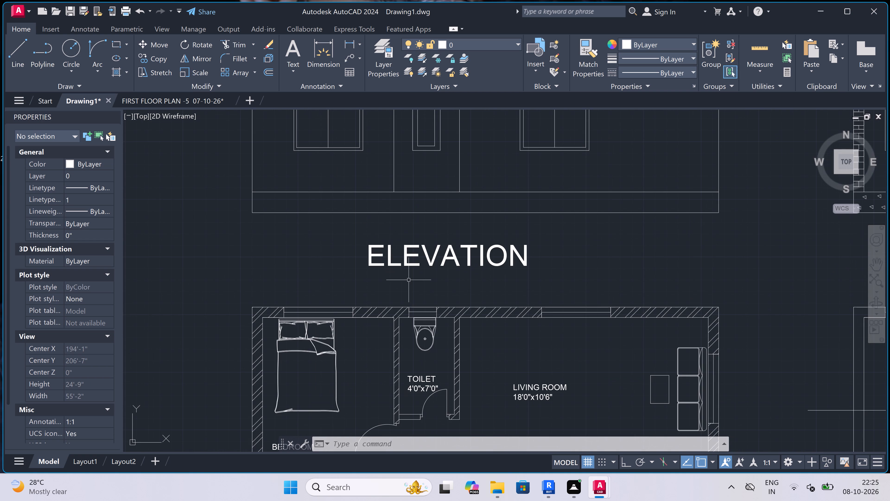
{"action": "key", "text": "l"}
{"action": "key", "text": "space"}
{"action": "scroll", "coordinate": [408, 279], "scroll_direction": "up", "scroll_amount": 2}
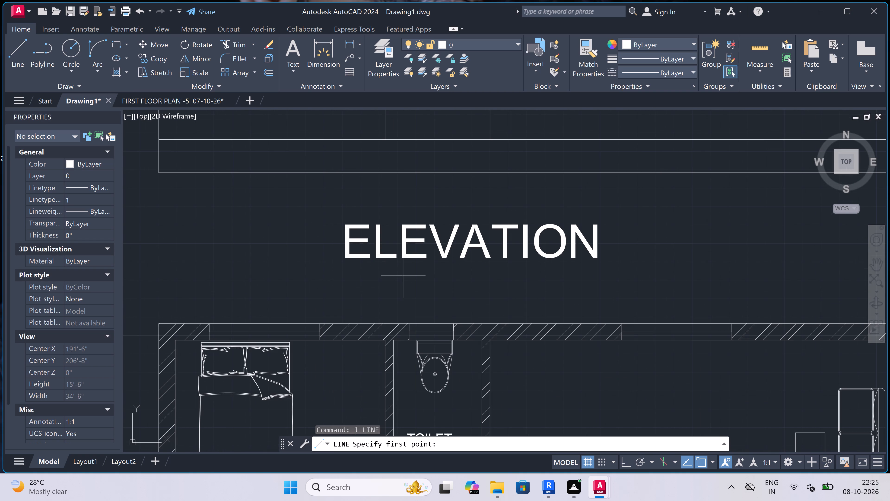
{"action": "left_click_drag", "start_coordinate": [334, 274], "coordinate": [337, 274]}
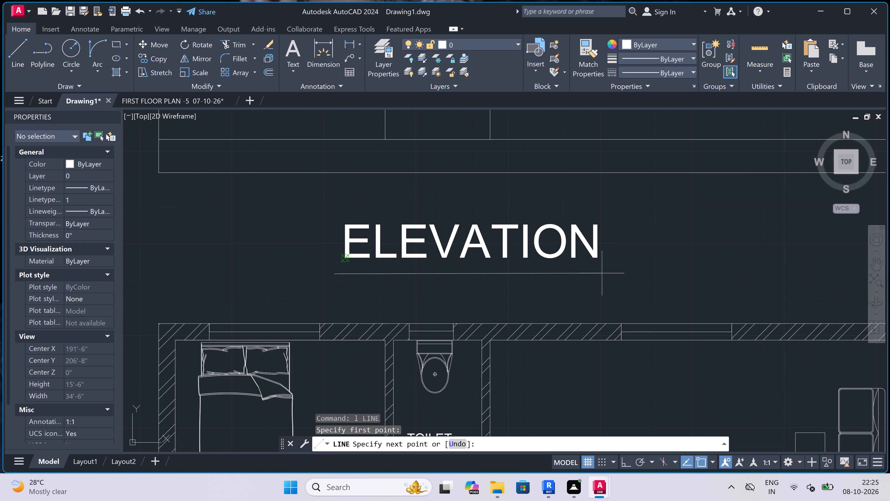
{"action": "key", "text": "F8"}
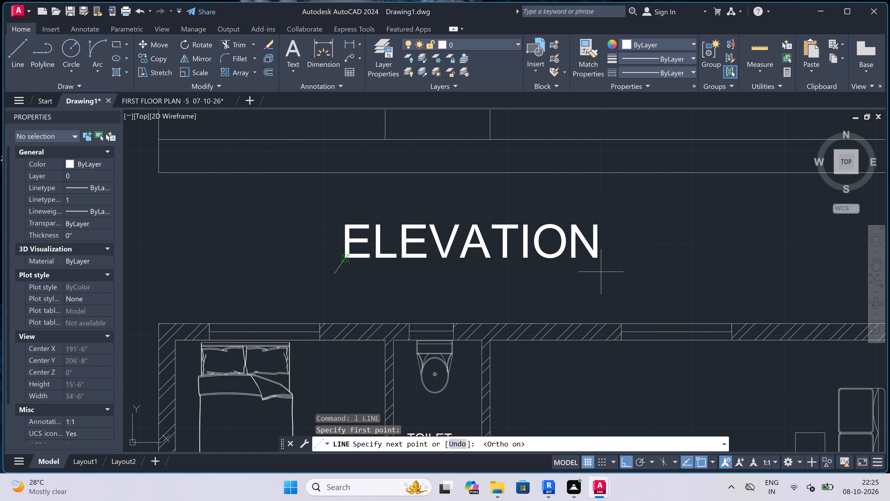
{"action": "left_click", "coordinate": [607, 274]}
{"action": "key", "text": "Escape"}
Underline the SECTION-A title with a horizontal line slightly below the text.
{"action": "scroll", "coordinate": [505, 224], "scroll_direction": "down", "scroll_amount": 1}
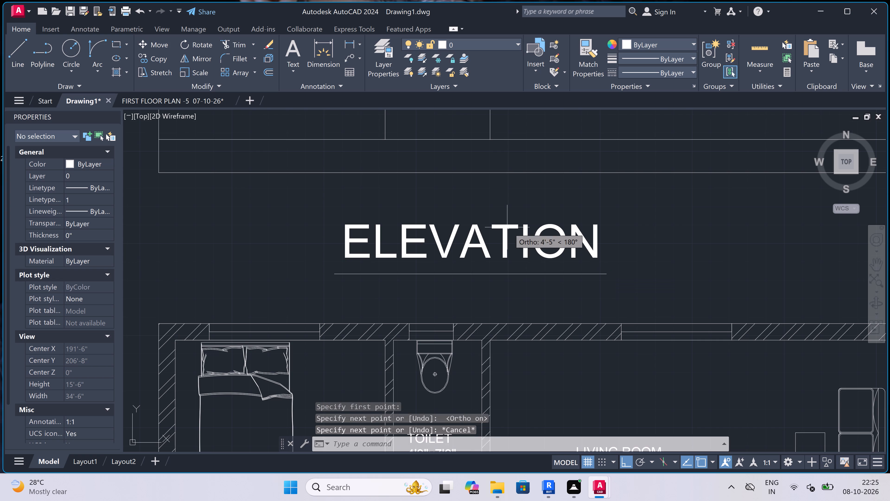
{"action": "scroll", "coordinate": [505, 224], "scroll_direction": "down", "scroll_amount": 5}
{"action": "scroll", "coordinate": [557, 225], "scroll_direction": "up", "scroll_amount": 4}
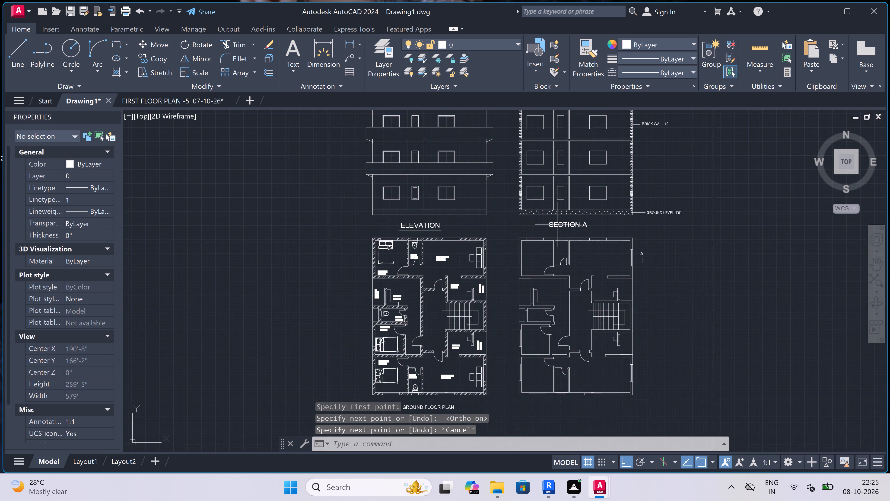
{"action": "scroll", "coordinate": [606, 230], "scroll_direction": "up", "scroll_amount": 2}
{"action": "key", "text": "space"}
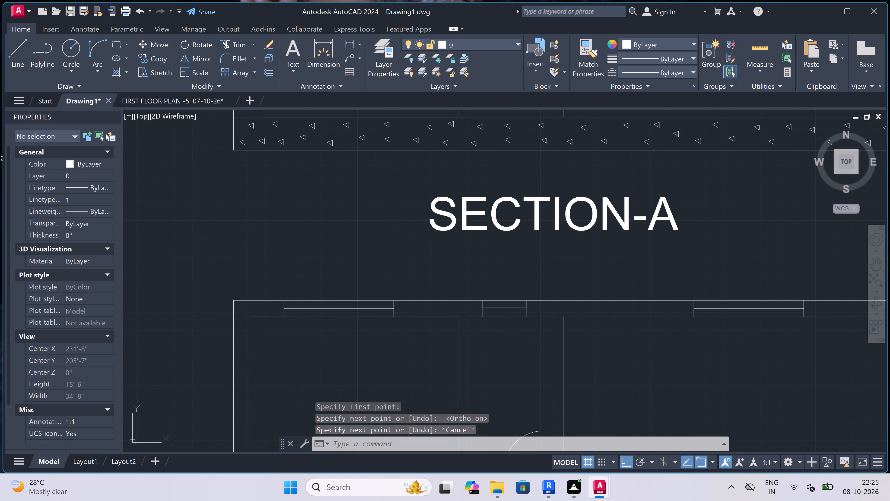
{"action": "left_click", "coordinate": [694, 241]}
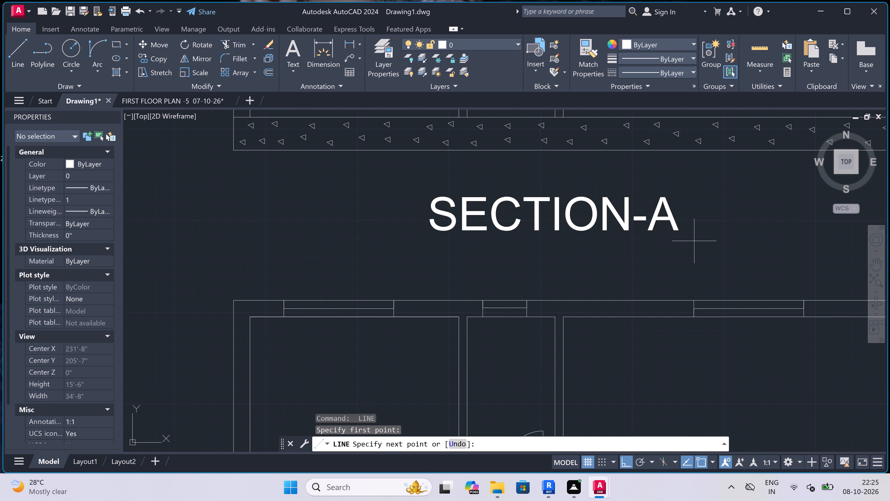
{"action": "left_click", "coordinate": [424, 237]}
{"action": "key", "text": "Escape"}
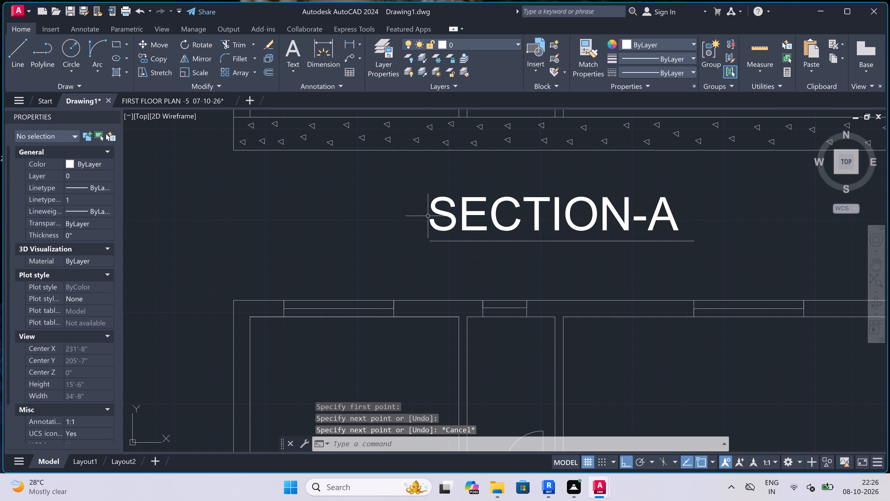
Underline the GROUND FLOOR PLAN title with a horizontal line extending slightly beyond both ends of the text.
{"action": "scroll", "coordinate": [435, 204], "scroll_direction": "down", "scroll_amount": 5}
{"action": "key", "text": "space"}
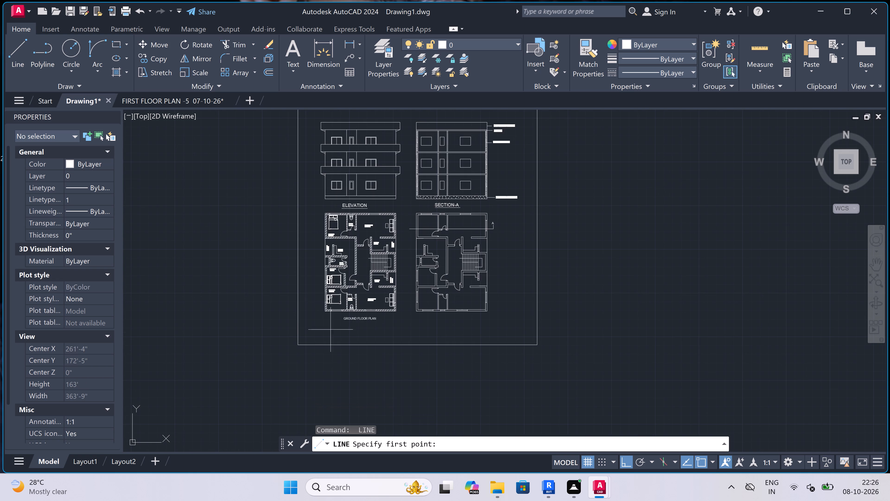
{"action": "scroll", "coordinate": [338, 328], "scroll_direction": "up", "scroll_amount": 3}
{"action": "scroll", "coordinate": [417, 301], "scroll_direction": "up", "scroll_amount": 3}
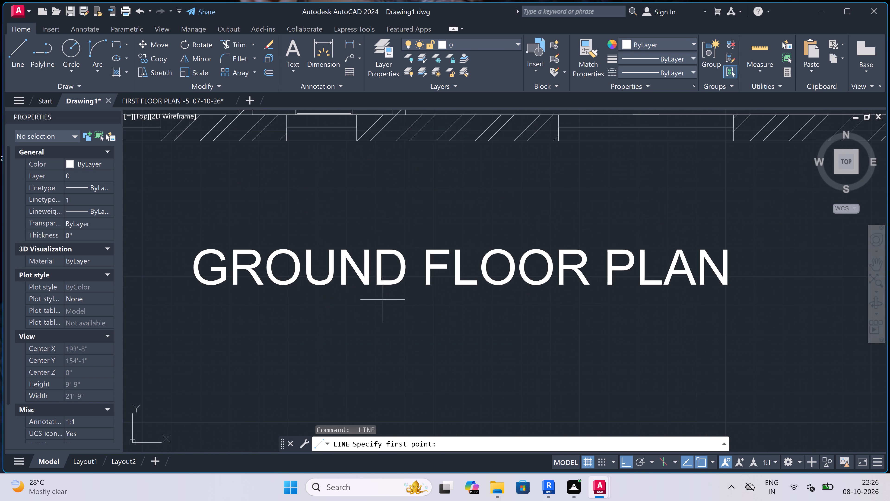
{"action": "left_click", "coordinate": [169, 300]}
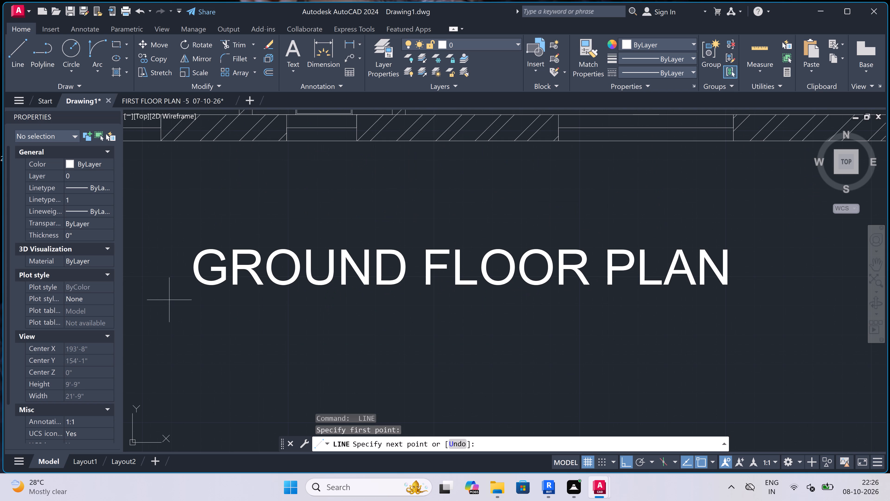
{"action": "scroll", "coordinate": [399, 299], "scroll_direction": "down", "scroll_amount": 1}
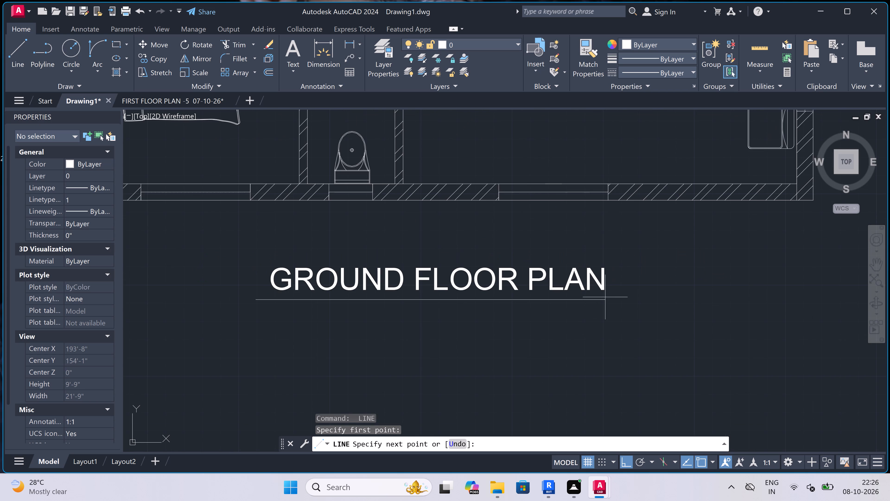
{"action": "left_click", "coordinate": [619, 298]}
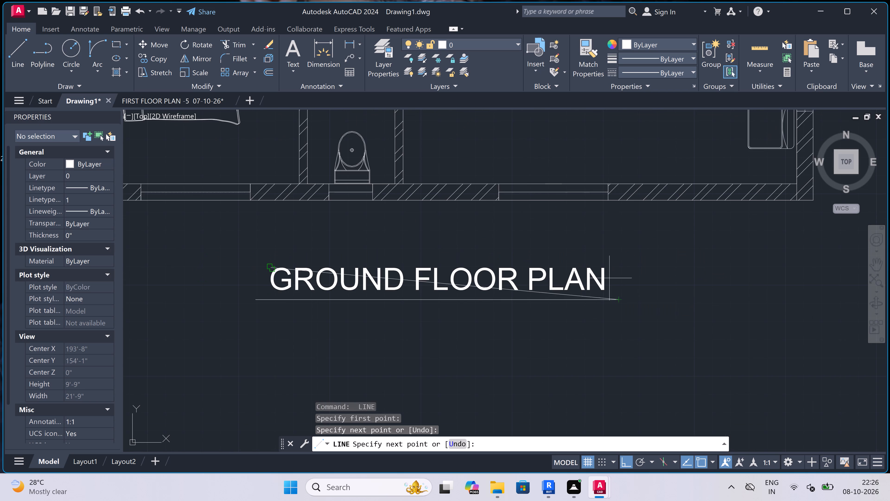
{"action": "key", "text": "Escape"}
Start a front wall outline at the elevation's bottom corner nearest Section-A, drawing a line 2' outward and 6' up.
{"action": "scroll", "coordinate": [504, 238], "scroll_direction": "down", "scroll_amount": 6}
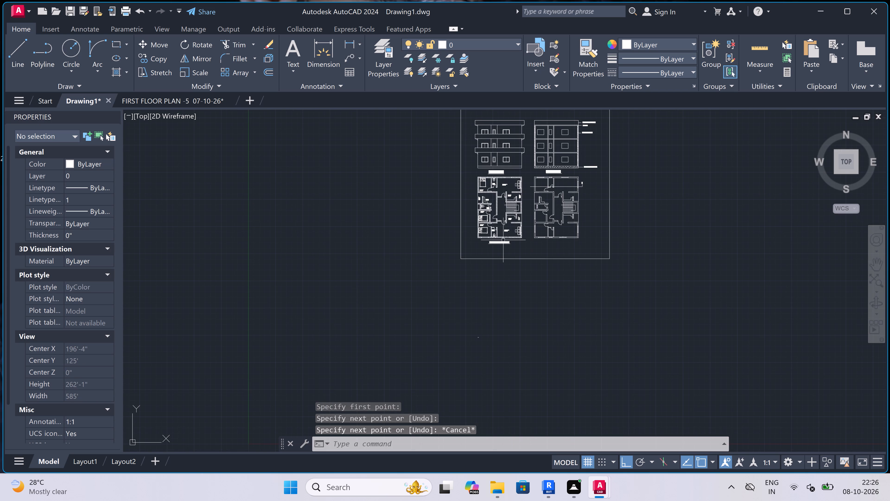
{"action": "scroll", "coordinate": [503, 240], "scroll_direction": "down", "scroll_amount": 1}
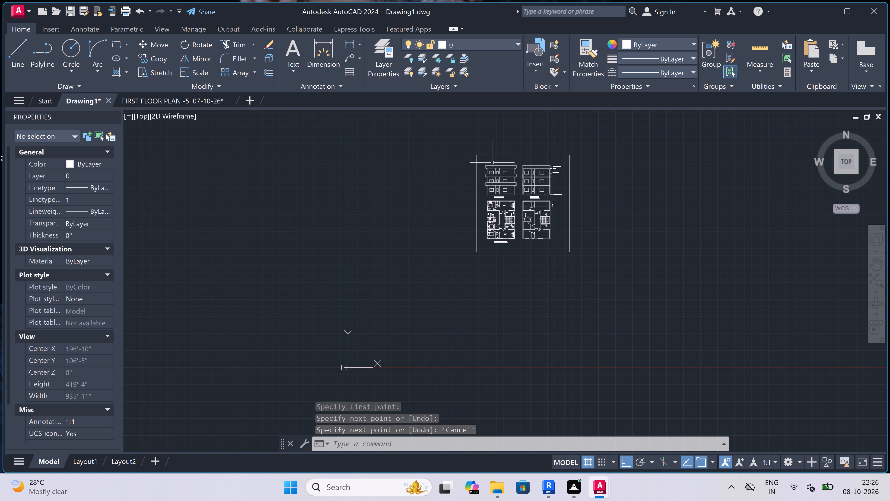
{"action": "scroll", "coordinate": [492, 163], "scroll_direction": "up", "scroll_amount": 3}
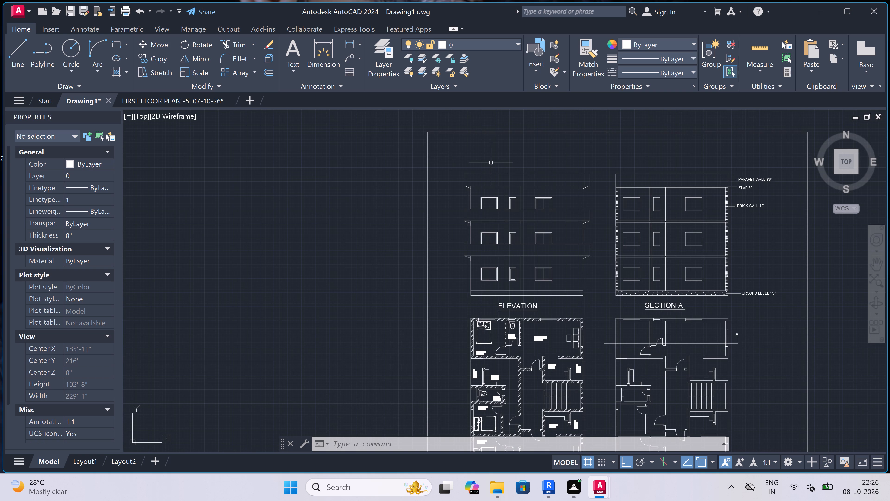
{"action": "type", "text": "l"}
{"action": "key", "text": "space"}
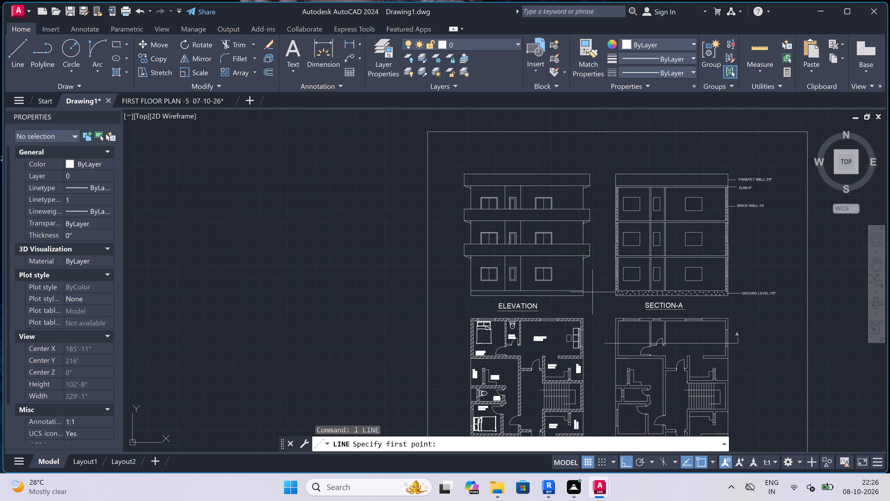
{"action": "scroll", "coordinate": [594, 294], "scroll_direction": "up", "scroll_amount": 1}
{"action": "left_click", "coordinate": [580, 295]}
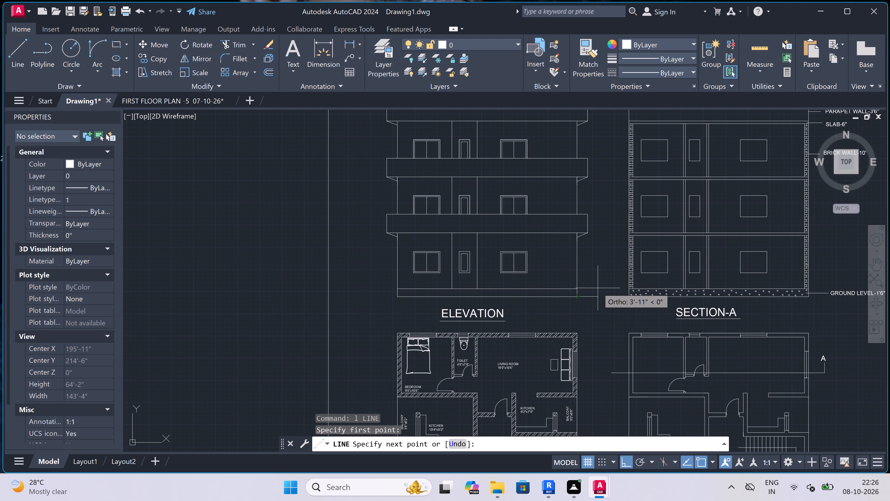
{"action": "type", "text": "2'"}
{"action": "key", "text": "space"}
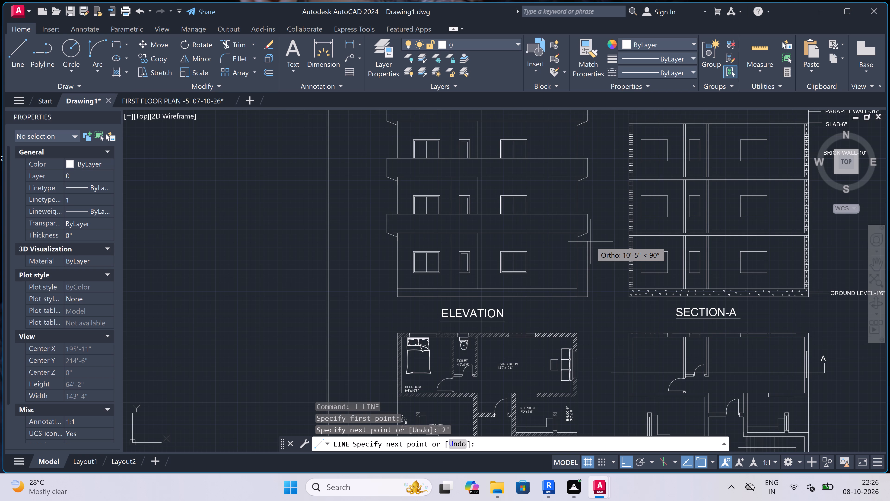
{"action": "type", "text": "6'"}
{"action": "key", "text": "space"}
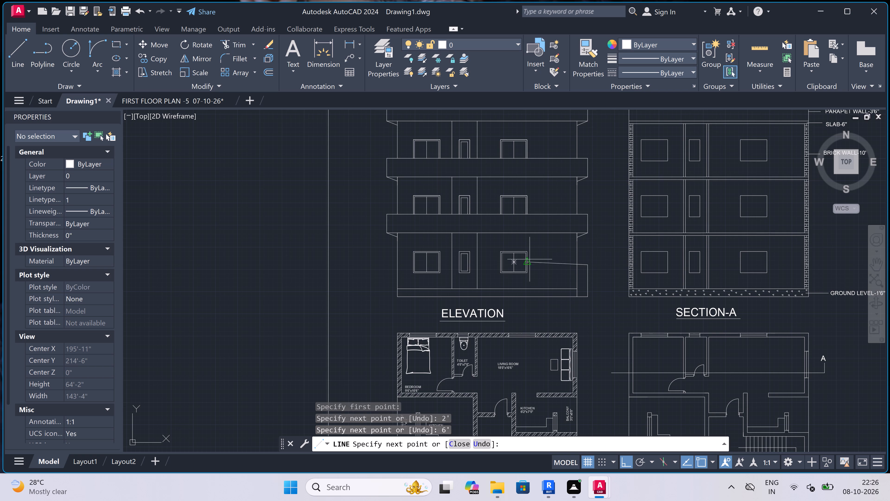
Continue the outline across the elevation to 2' beyond its opposite side, then down to ground level and back to the building's bottom corner.
{"action": "left_click", "coordinate": [396, 264]}
{"action": "type", "text": "2'"}
{"action": "key", "text": "space"}
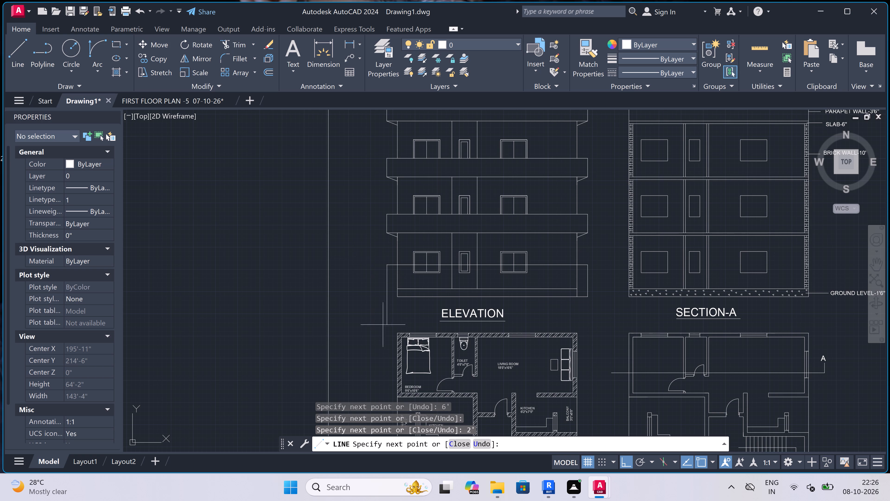
{"action": "scroll", "coordinate": [389, 308], "scroll_direction": "up", "scroll_amount": 3}
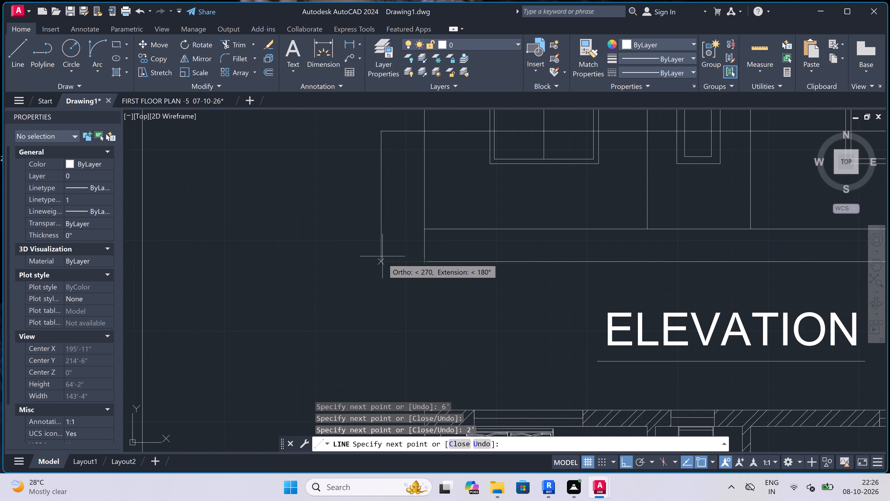
{"action": "left_click", "coordinate": [383, 260]}
{"action": "left_click", "coordinate": [422, 261]}
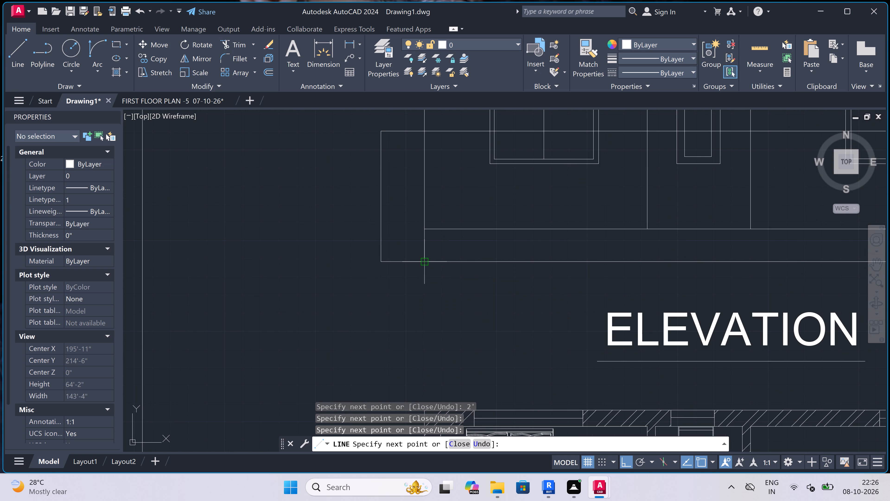
{"action": "key", "text": "Escape"}
Trim the window, door, interior wall and plinth lines hidden behind the elevation's front wall, including leftover sills of the two openings nearest Section-A.
{"action": "scroll", "coordinate": [355, 254], "scroll_direction": "down", "scroll_amount": 3}
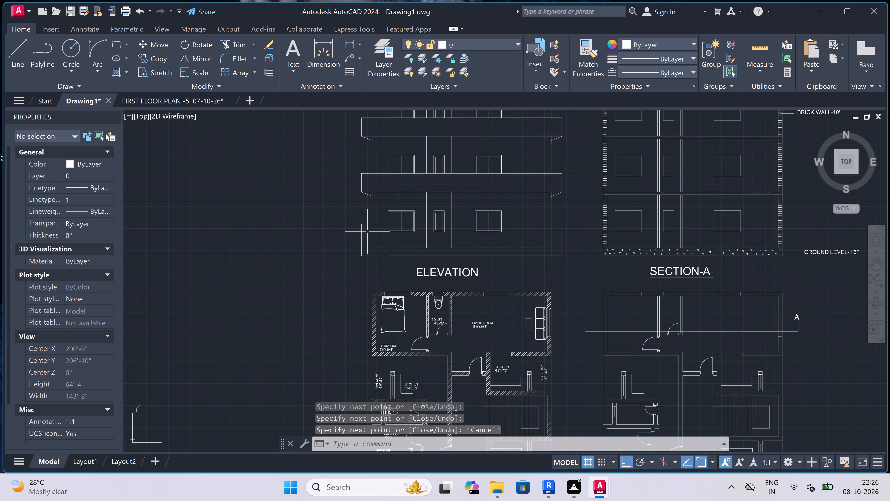
{"action": "type", "text": "tr"}
{"action": "key", "text": "space"}
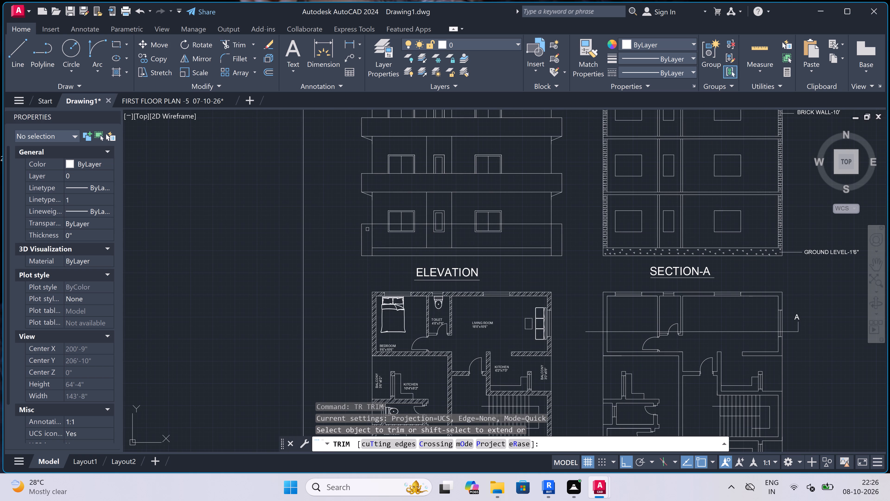
{"action": "scroll", "coordinate": [367, 228], "scroll_direction": "up", "scroll_amount": 1}
{"action": "left_click", "coordinate": [368, 225]}
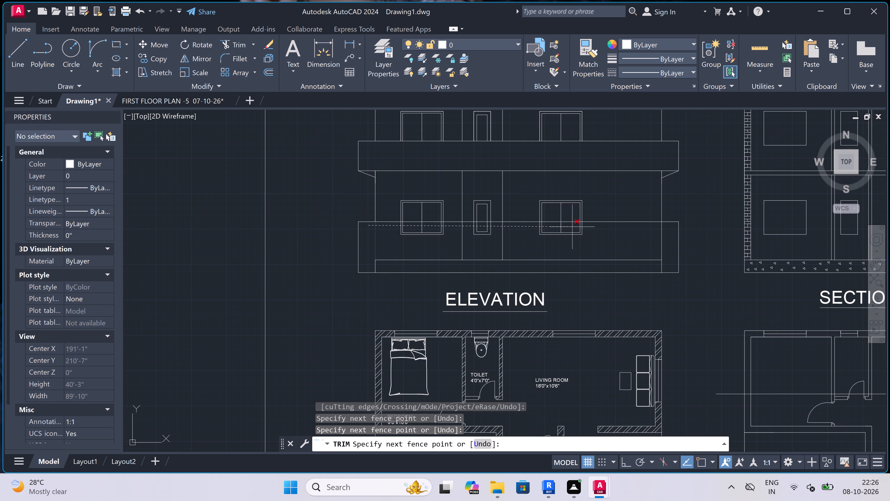
{"action": "left_click", "coordinate": [602, 225]}
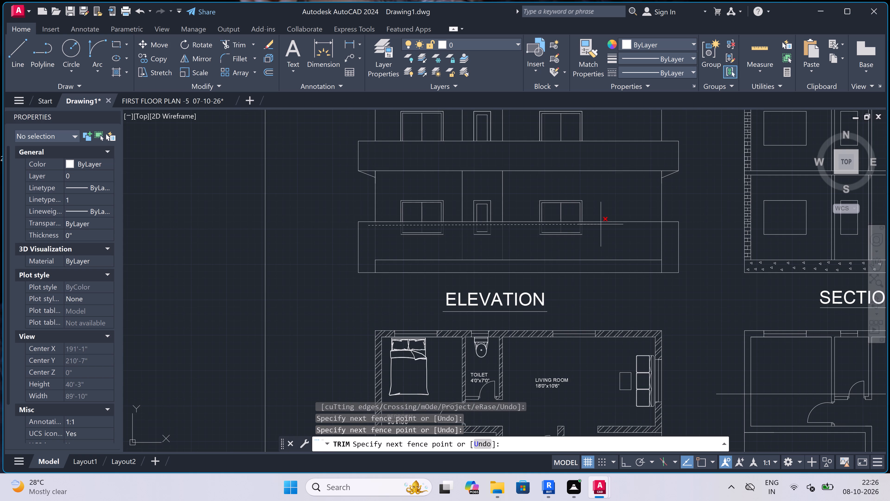
{"action": "left_click", "coordinate": [568, 229]}
{"action": "left_click", "coordinate": [563, 238]}
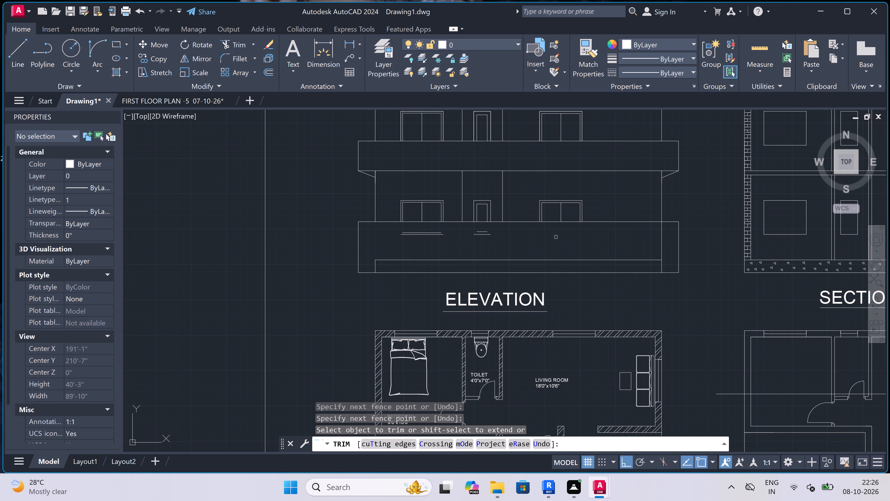
{"action": "left_click", "coordinate": [487, 226]}
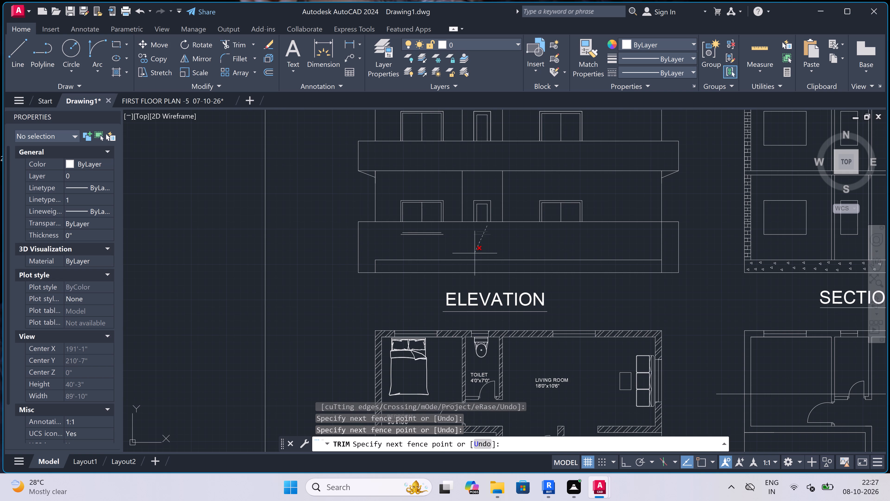
{"action": "left_click", "coordinate": [469, 267]}
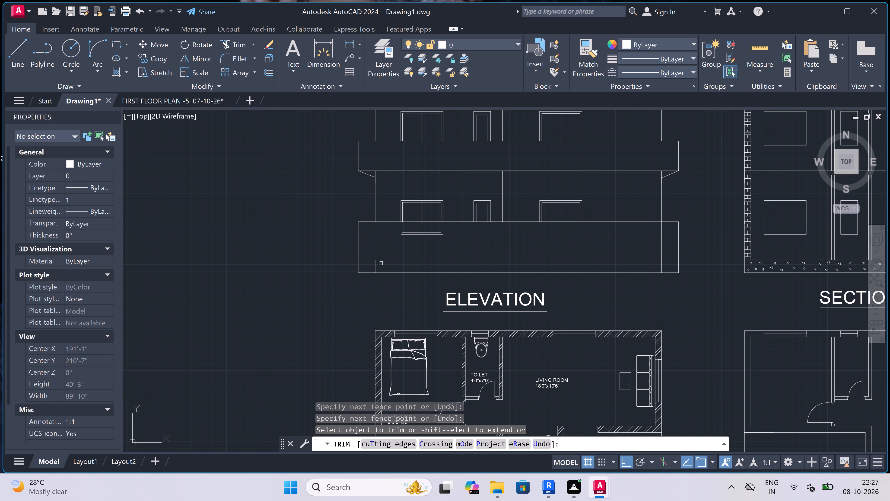
Trim the remaining building edge stub and the last window's sill lines inside the front wall, on the side farthest from Section-A.
{"action": "scroll", "coordinate": [371, 266], "scroll_direction": "up", "scroll_amount": 2}
{"action": "left_click", "coordinate": [371, 266]}
{"action": "left_click_drag", "start_coordinate": [371, 266], "coordinate": [374, 267]}
{"action": "double_click", "coordinate": [431, 264]}
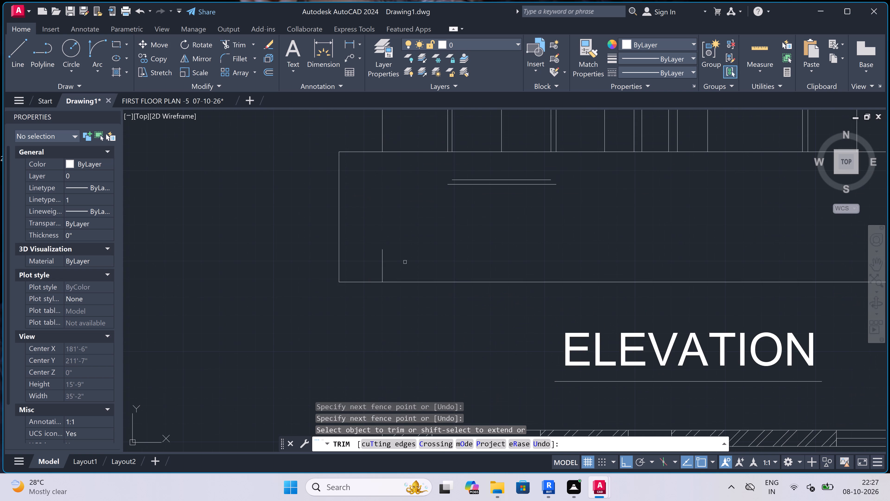
{"action": "left_click_drag", "start_coordinate": [369, 265], "coordinate": [372, 265]}
{"action": "left_click", "coordinate": [453, 258]}
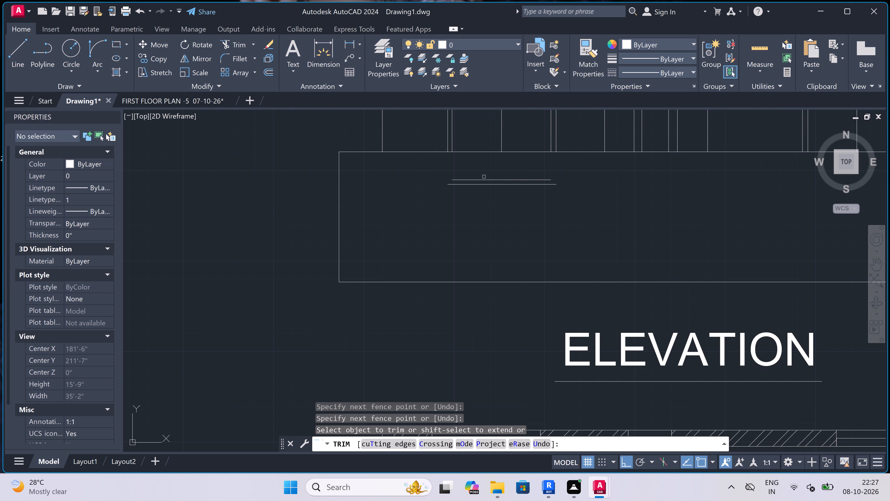
{"action": "left_click", "coordinate": [486, 167]}
{"action": "left_click", "coordinate": [477, 215]}
Trim the building's vertical edge line hidden behind the front wall on the side nearest Section-A.
{"action": "scroll", "coordinate": [433, 205], "scroll_direction": "down", "scroll_amount": 6}
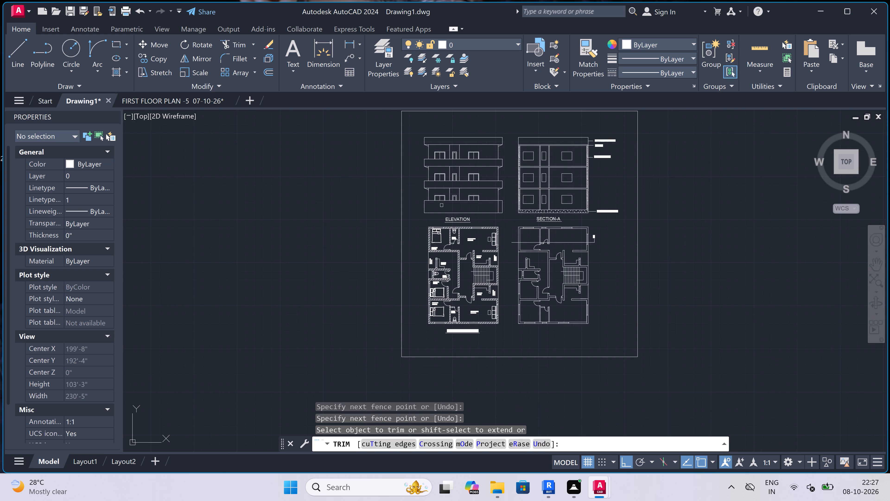
{"action": "scroll", "coordinate": [503, 206], "scroll_direction": "up", "scroll_amount": 5}
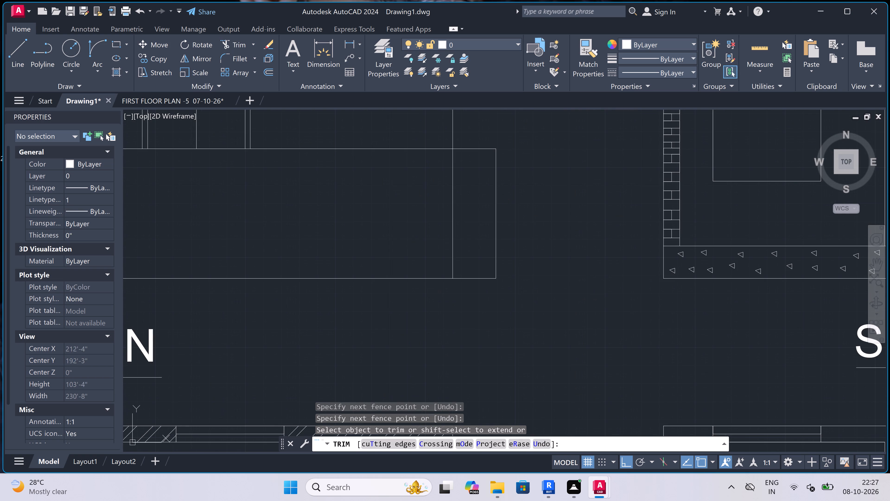
{"action": "left_click", "coordinate": [460, 202]}
{"action": "left_click", "coordinate": [426, 209]}
{"action": "scroll", "coordinate": [440, 201], "scroll_direction": "down", "scroll_amount": 6}
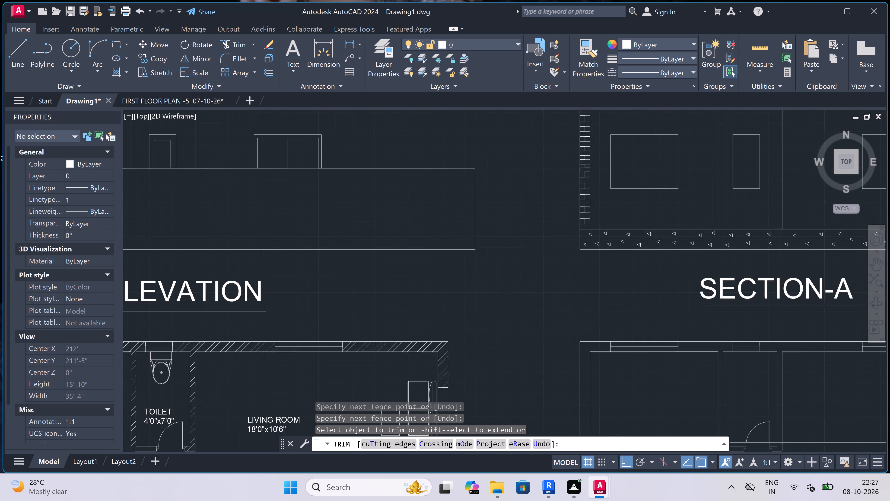
{"action": "key", "text": "Escape"}
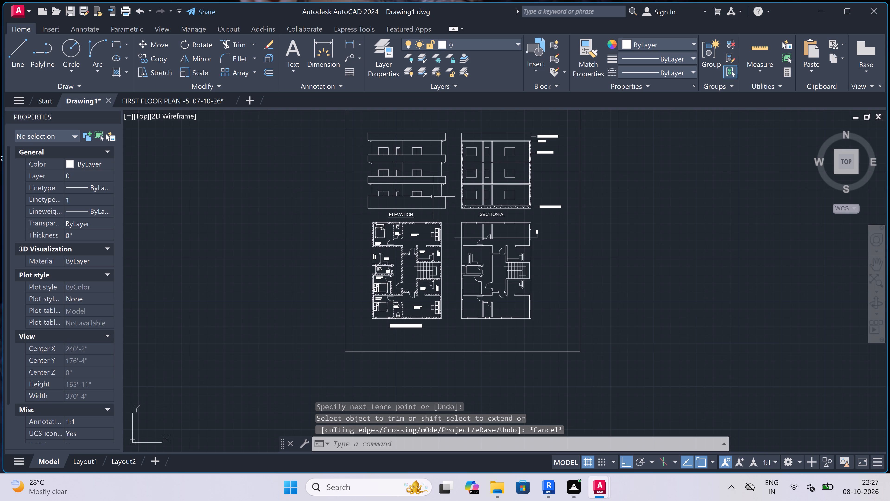
Draw a sloped line from the front wall's top corner farthest from Section-A up to the building's adjacent vertical edge.
{"action": "scroll", "coordinate": [367, 197], "scroll_direction": "up", "scroll_amount": 3}
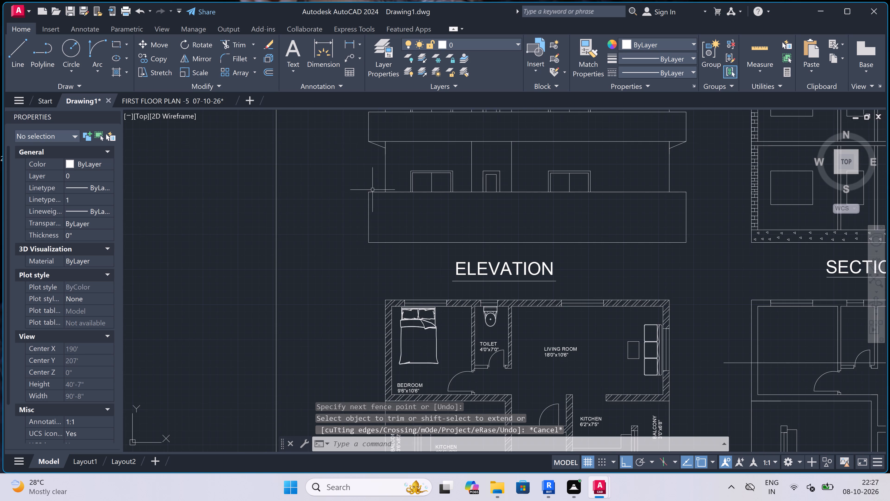
{"action": "type", "text": "l"}
{"action": "key", "text": "space"}
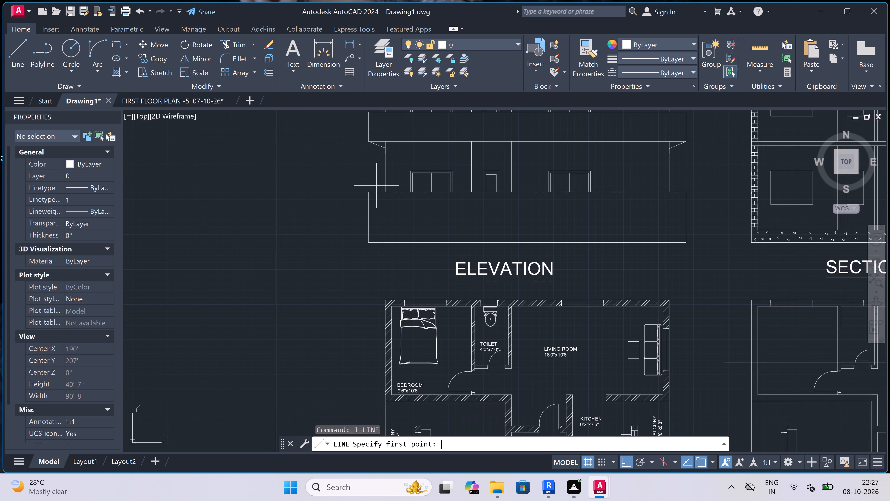
{"action": "scroll", "coordinate": [376, 186], "scroll_direction": "up", "scroll_amount": 2}
{"action": "left_click", "coordinate": [354, 203]}
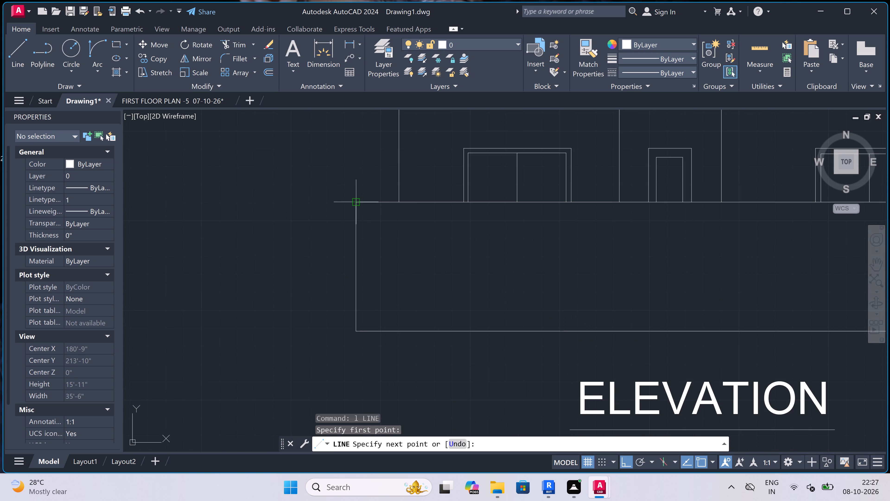
{"action": "key", "text": "F8"}
{"action": "double_click", "coordinate": [398, 191]}
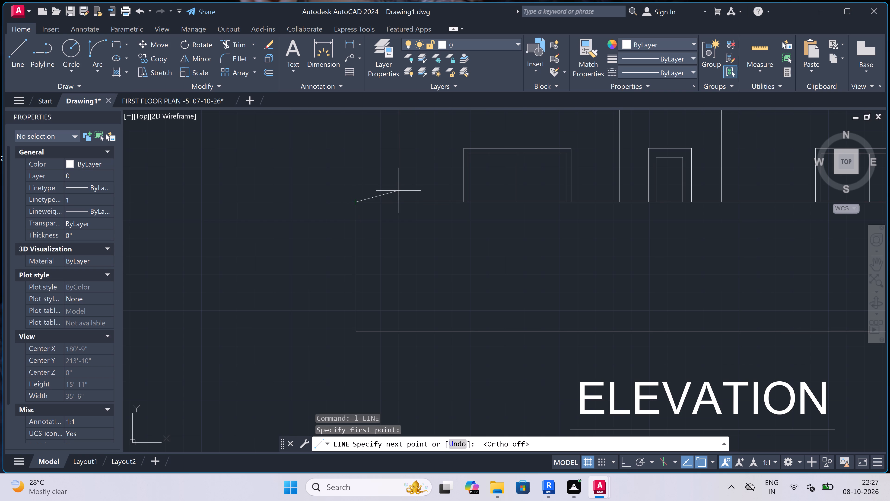
{"action": "key", "text": "Escape"}
{"action": "scroll", "coordinate": [355, 199], "scroll_direction": "down", "scroll_amount": 4}
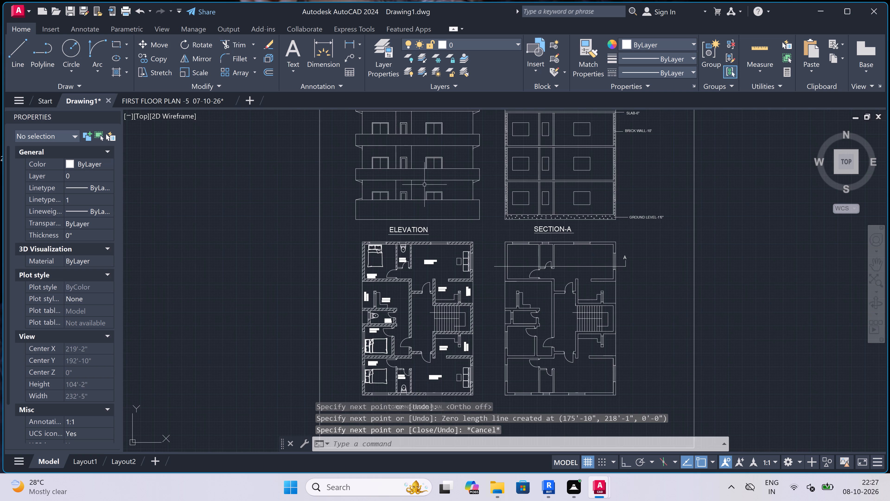
Draw a matching sloped line from the front wall's top corner nearest Section-A up to the building's adjacent vertical edge.
{"action": "key", "text": "space"}
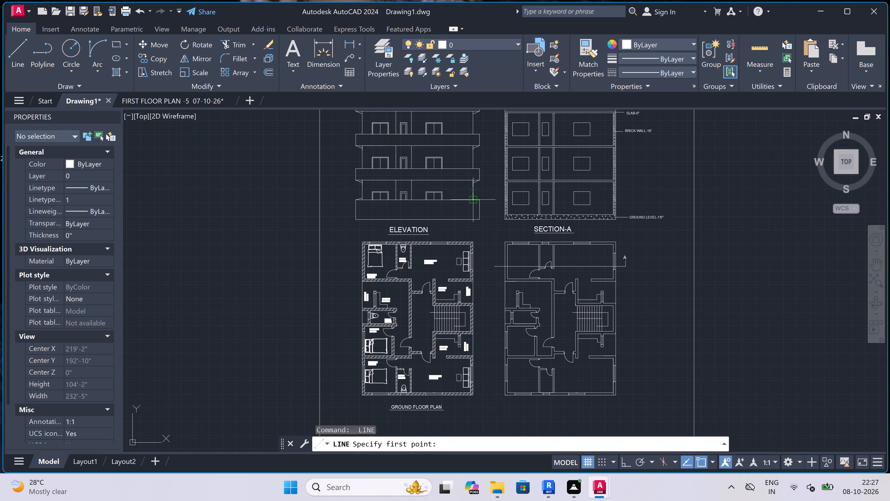
{"action": "scroll", "coordinate": [475, 201], "scroll_direction": "up", "scroll_amount": 4}
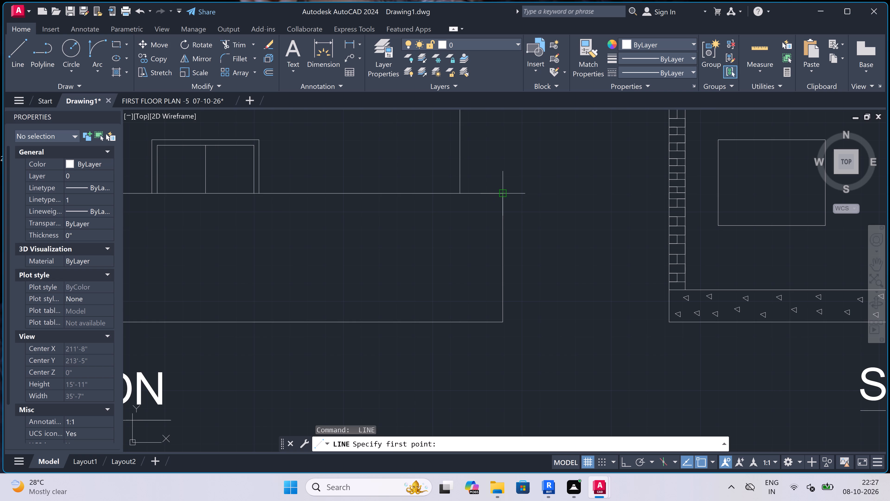
{"action": "left_click", "coordinate": [501, 193]}
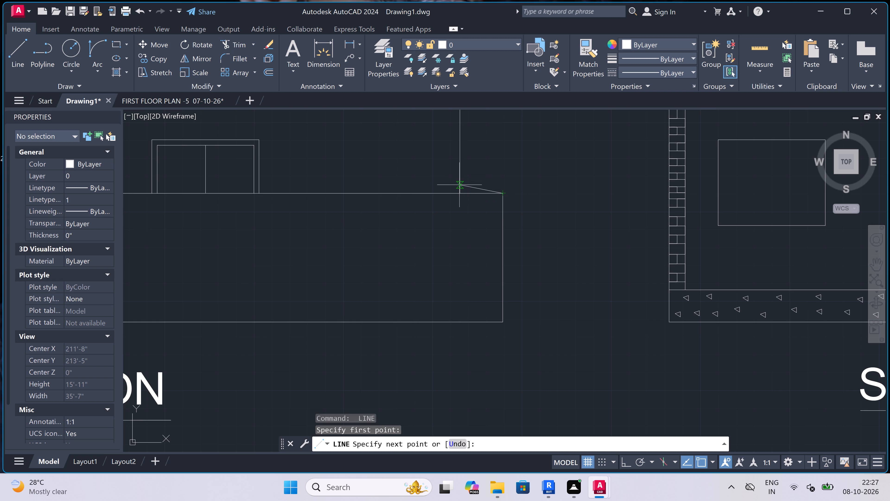
{"action": "left_click", "coordinate": [459, 180]}
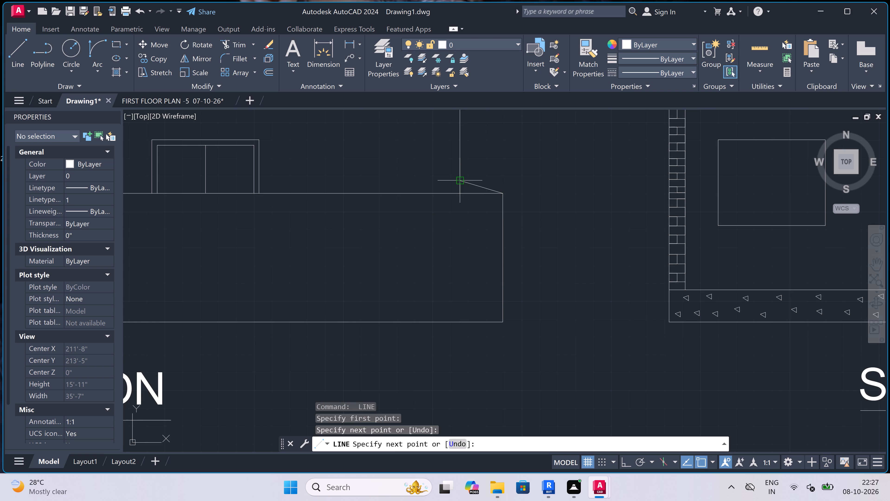
{"action": "key", "text": "Escape"}
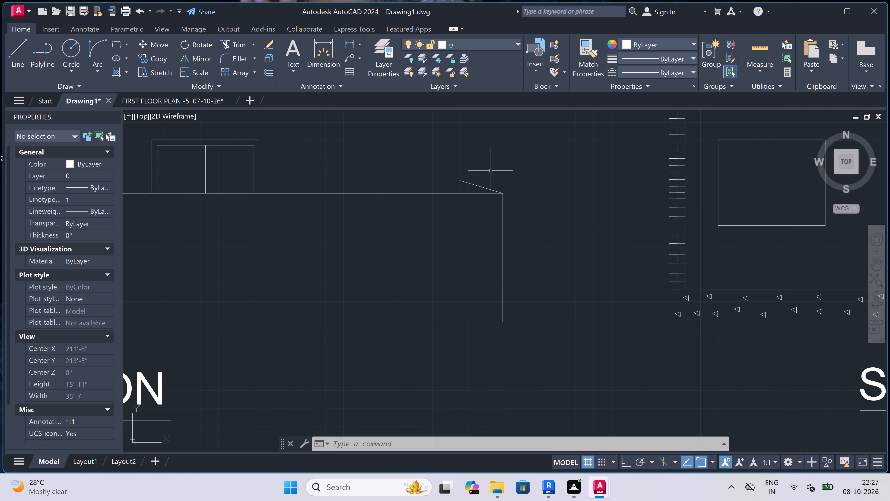
With Ortho on, draw a 7' vertical line up from the elevation's roof parapet top corner nearest Section-A.
{"action": "scroll", "coordinate": [433, 226], "scroll_direction": "down", "scroll_amount": 2}
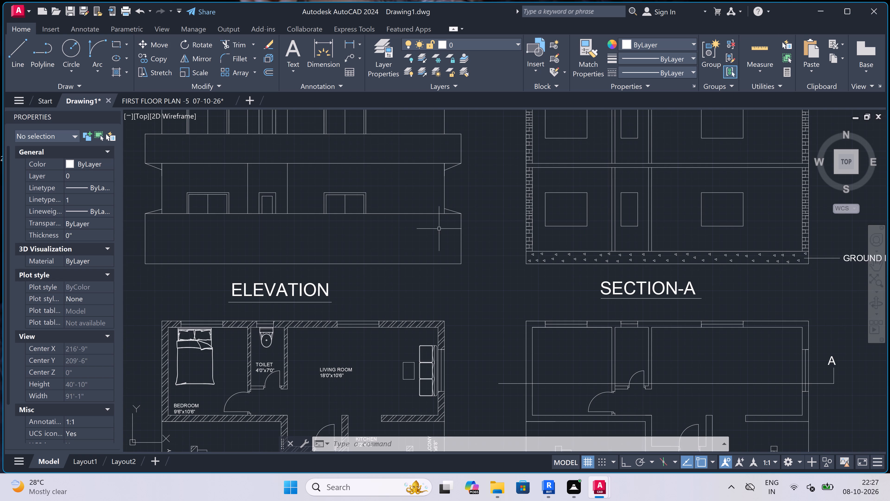
{"action": "scroll", "coordinate": [411, 254], "scroll_direction": "down", "scroll_amount": 3}
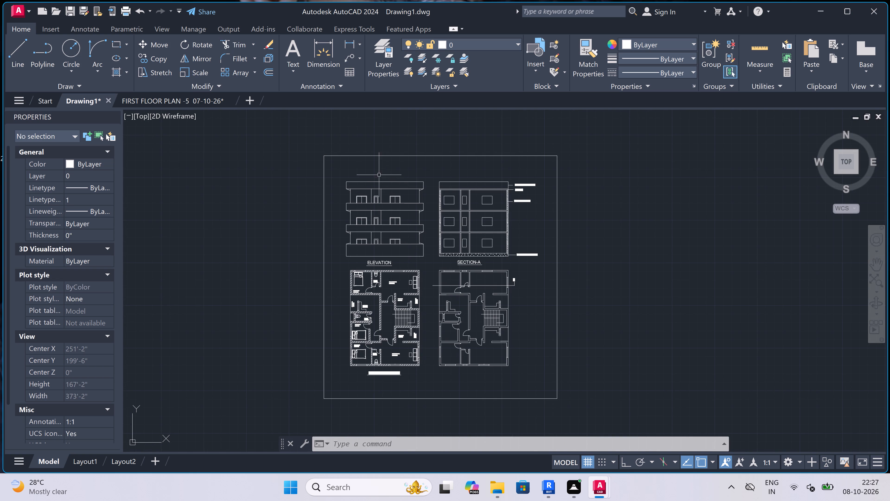
{"action": "scroll", "coordinate": [367, 181], "scroll_direction": "up", "scroll_amount": 3}
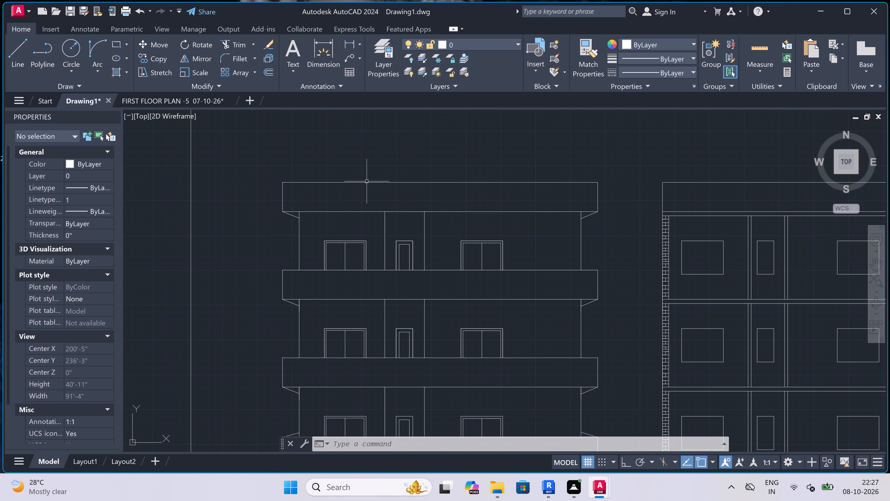
{"action": "scroll", "coordinate": [367, 181], "scroll_direction": "up", "scroll_amount": 1}
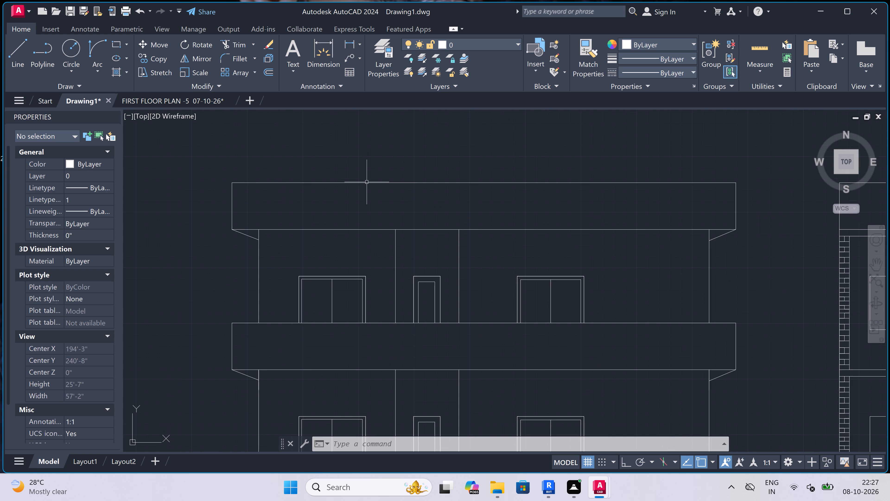
{"action": "type", "text": "l"}
{"action": "key", "text": "space"}
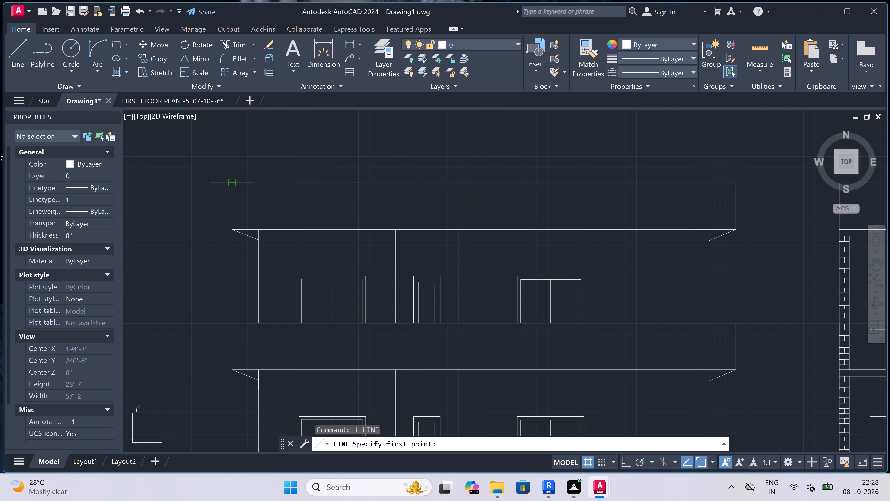
{"action": "scroll", "coordinate": [235, 183], "scroll_direction": "up", "scroll_amount": 1}
{"action": "scroll", "coordinate": [235, 183], "scroll_direction": "down", "scroll_amount": 5}
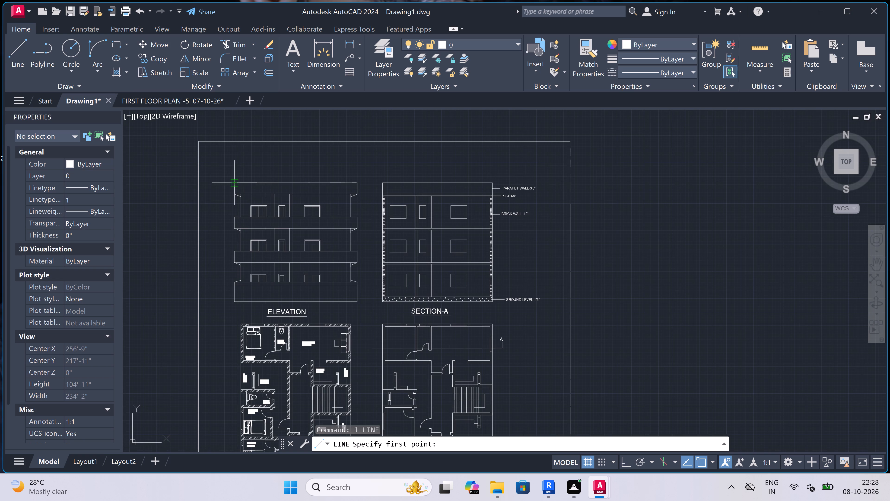
{"action": "left_click", "coordinate": [357, 182]}
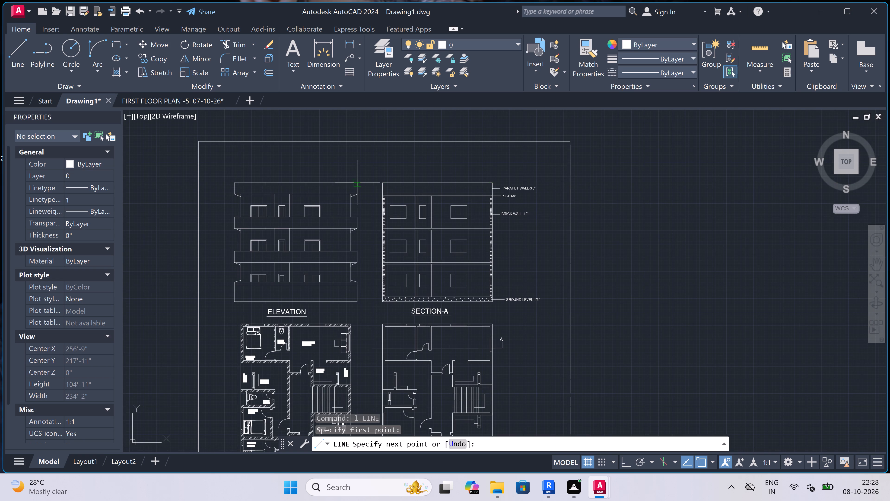
{"action": "scroll", "coordinate": [356, 160], "scroll_direction": "up", "scroll_amount": 2}
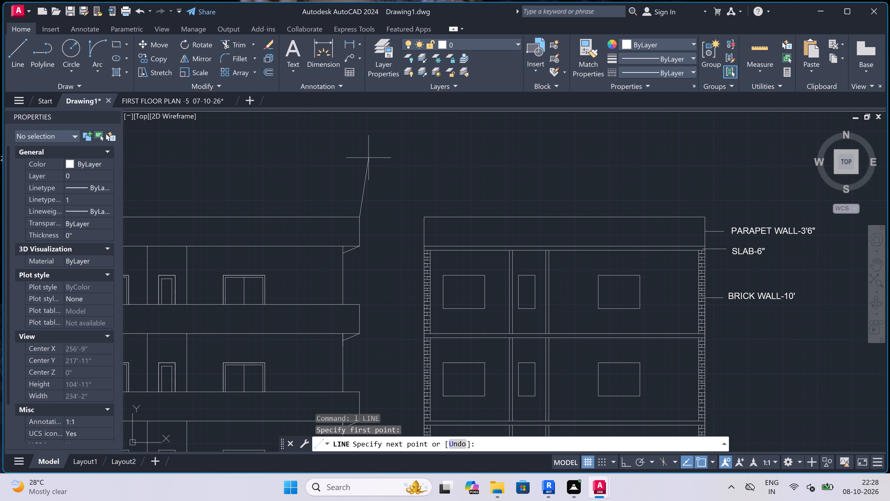
{"action": "key", "text": "F8"}
{"action": "scroll", "coordinate": [369, 157], "scroll_direction": "down", "scroll_amount": 3}
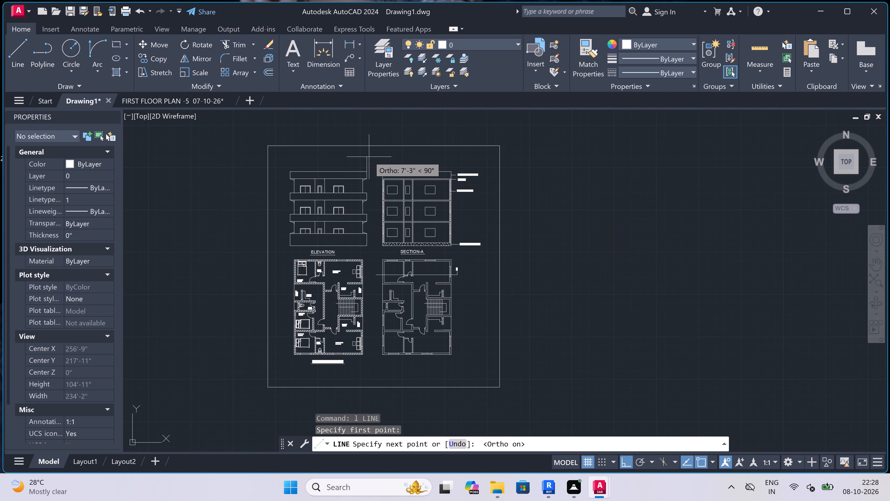
{"action": "scroll", "coordinate": [368, 157], "scroll_direction": "up", "scroll_amount": 4}
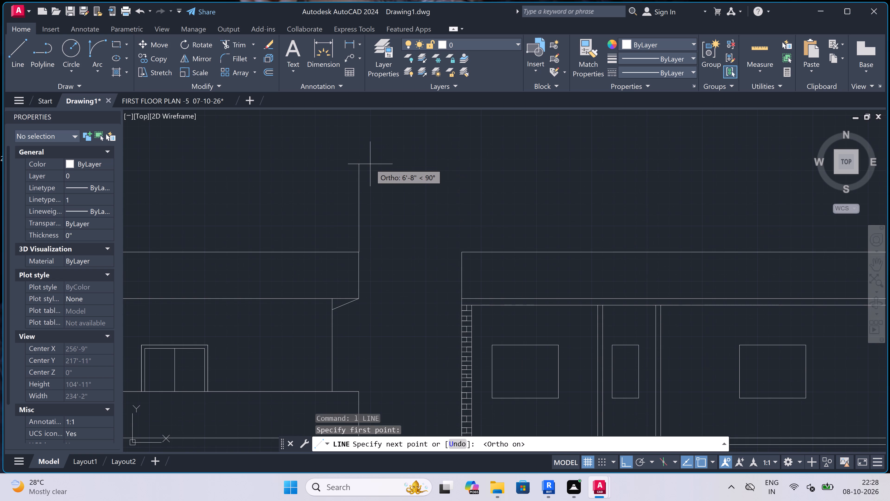
{"action": "type", "text": "7'"}
{"action": "key", "text": "space"}
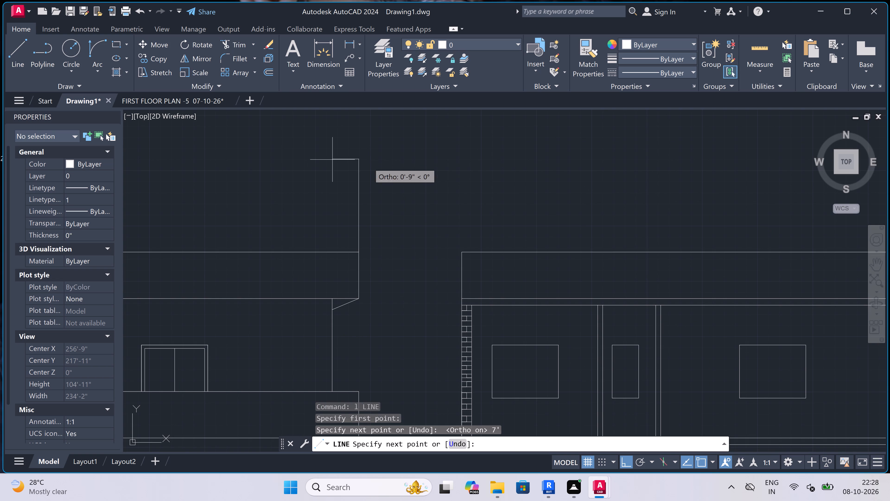
Continue the outline horizontally about 14'-6" over the roof, away from Section-A, and close it down onto the parapet's top line.
{"action": "scroll", "coordinate": [278, 160], "scroll_direction": "down", "scroll_amount": 3}
{"action": "scroll", "coordinate": [241, 161], "scroll_direction": "up", "scroll_amount": 3}
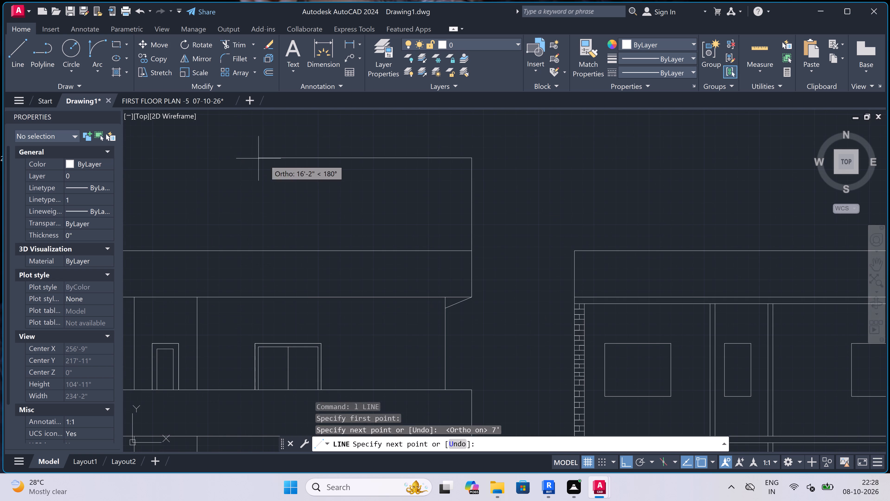
{"action": "scroll", "coordinate": [286, 165], "scroll_direction": "down", "scroll_amount": 5}
{"action": "scroll", "coordinate": [286, 165], "scroll_direction": "up", "scroll_amount": 2}
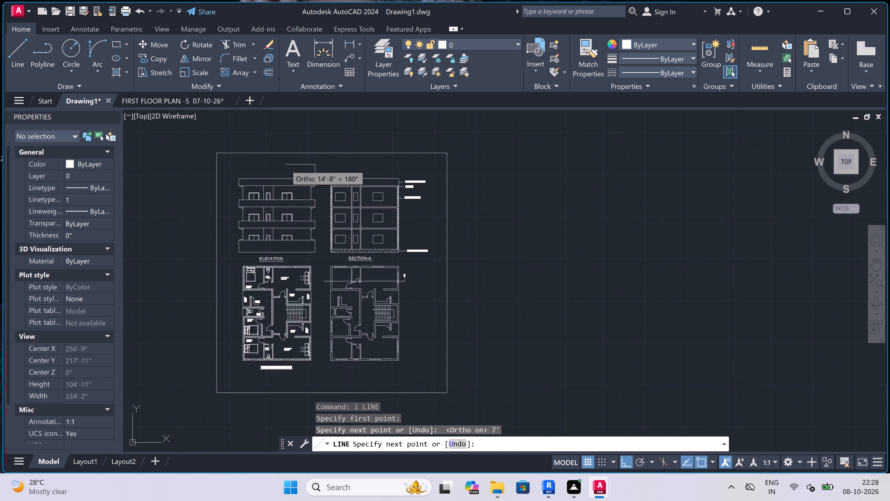
{"action": "scroll", "coordinate": [286, 165], "scroll_direction": "up", "scroll_amount": 2}
{"action": "left_click", "coordinate": [286, 164]}
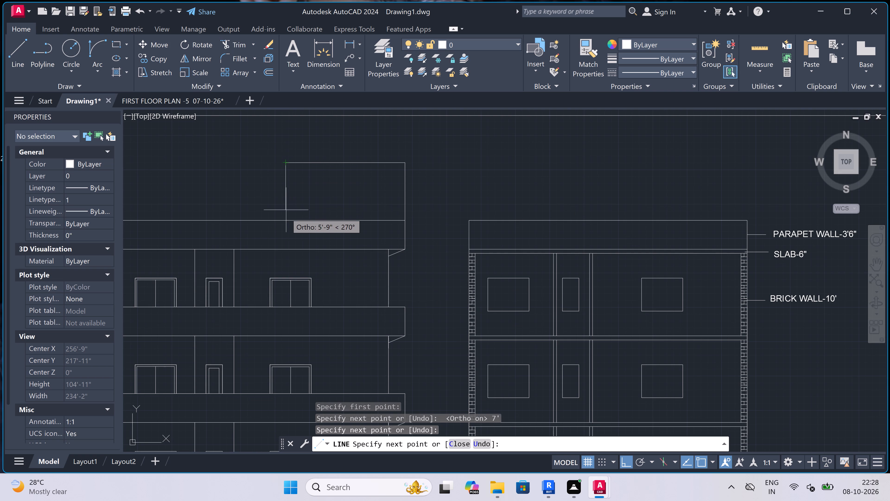
{"action": "left_click", "coordinate": [286, 217]}
{"action": "key", "text": "Escape"}
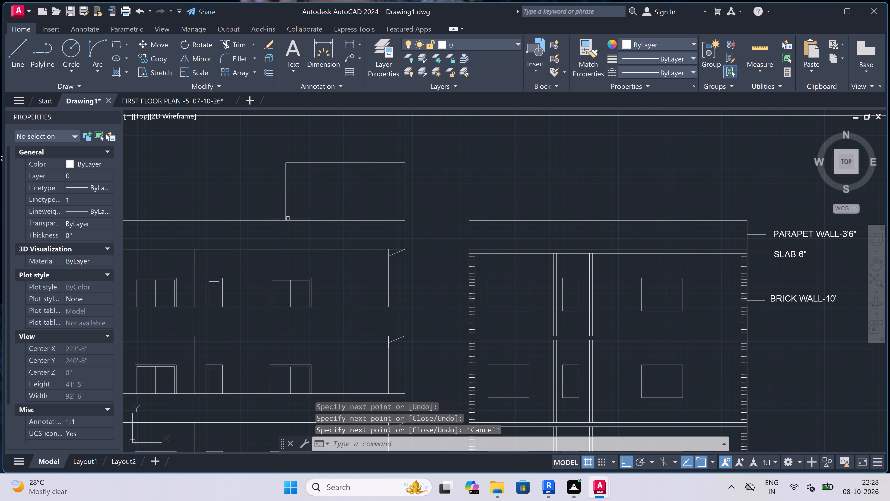
Trim the parapet's top line where it crosses the new raised outline so both form one continuous shape.
{"action": "scroll", "coordinate": [320, 214], "scroll_direction": "down", "scroll_amount": 4}
{"action": "scroll", "coordinate": [301, 203], "scroll_direction": "up", "scroll_amount": 4}
{"action": "scroll", "coordinate": [476, 259], "scroll_direction": "up", "scroll_amount": 1}
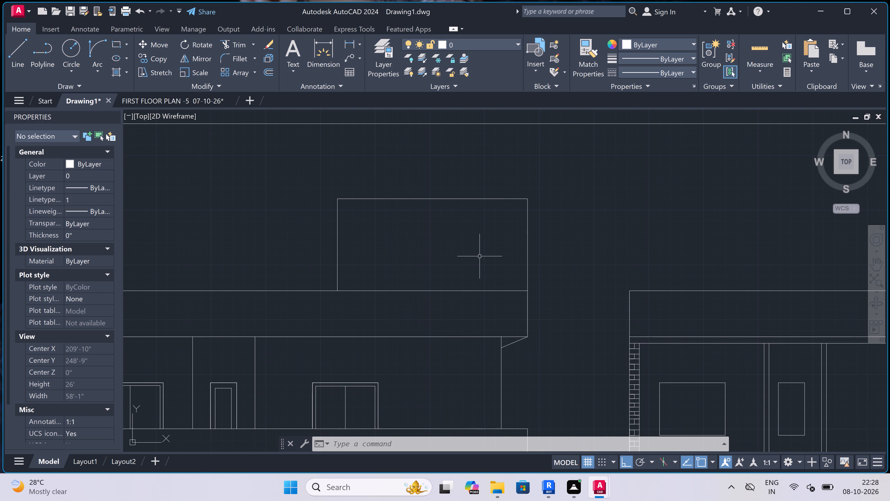
{"action": "type", "text": "tr"}
{"action": "key", "text": "space"}
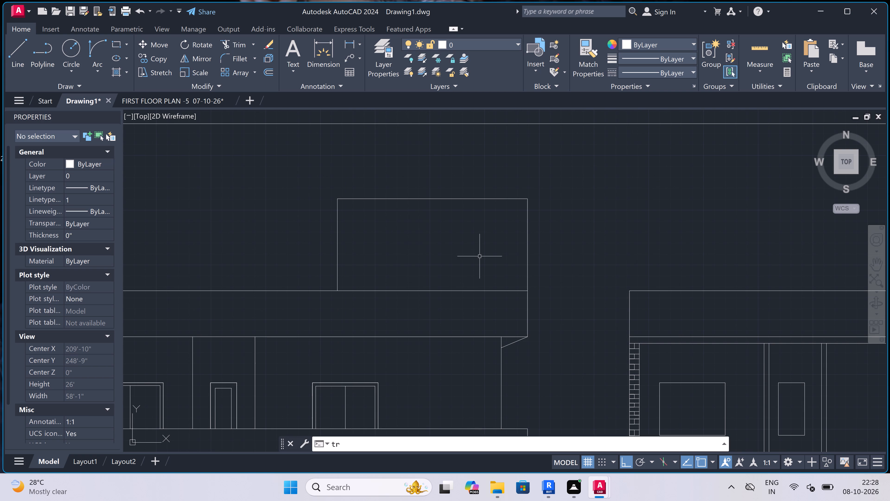
{"action": "left_click", "coordinate": [456, 246]}
{"action": "left_click", "coordinate": [434, 321]}
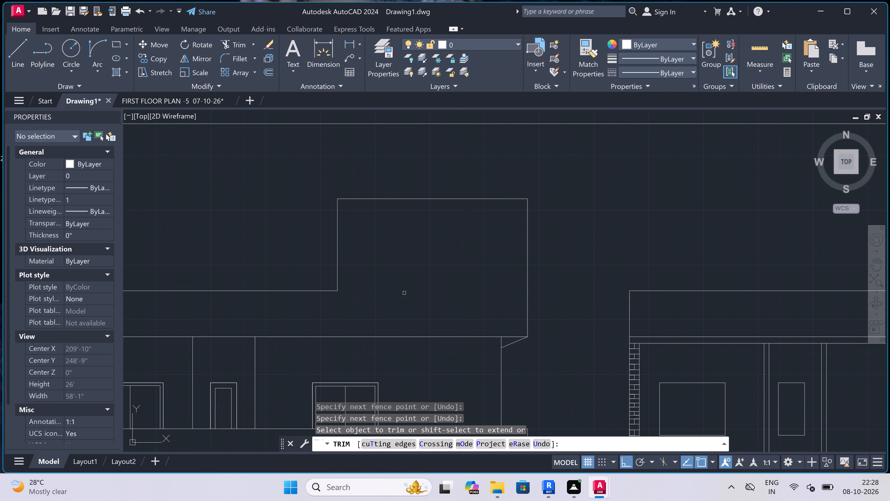
{"action": "key", "text": "Escape"}
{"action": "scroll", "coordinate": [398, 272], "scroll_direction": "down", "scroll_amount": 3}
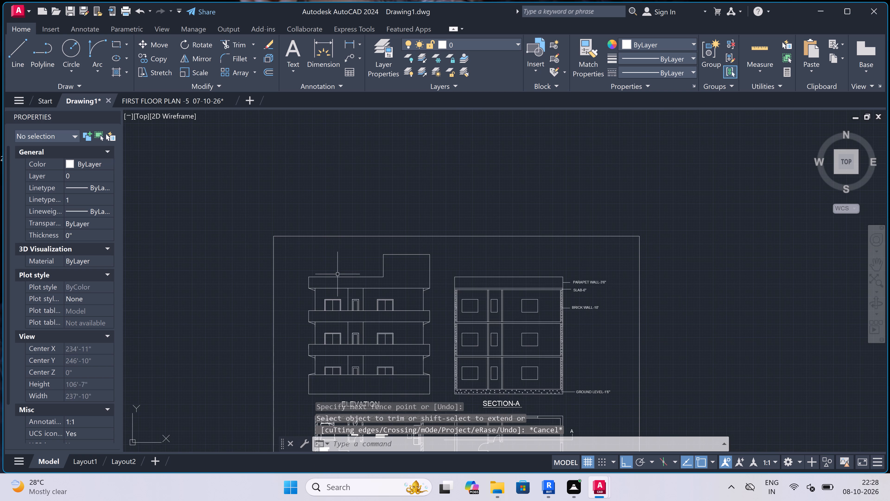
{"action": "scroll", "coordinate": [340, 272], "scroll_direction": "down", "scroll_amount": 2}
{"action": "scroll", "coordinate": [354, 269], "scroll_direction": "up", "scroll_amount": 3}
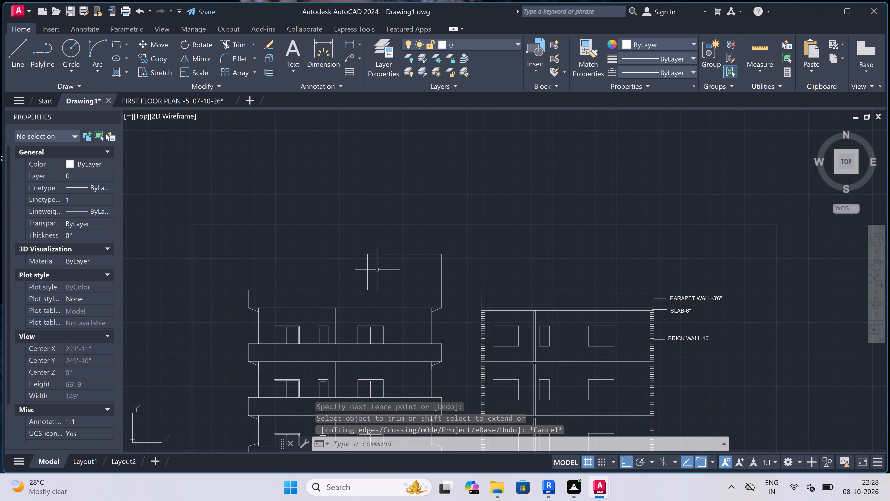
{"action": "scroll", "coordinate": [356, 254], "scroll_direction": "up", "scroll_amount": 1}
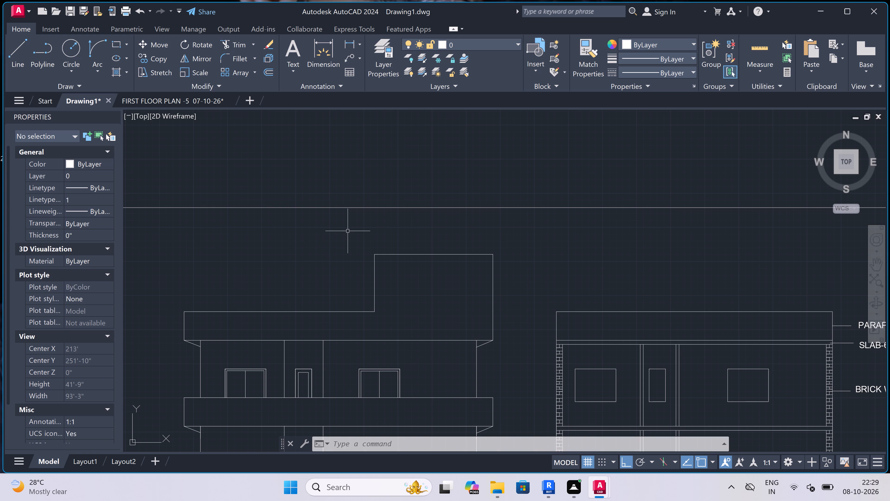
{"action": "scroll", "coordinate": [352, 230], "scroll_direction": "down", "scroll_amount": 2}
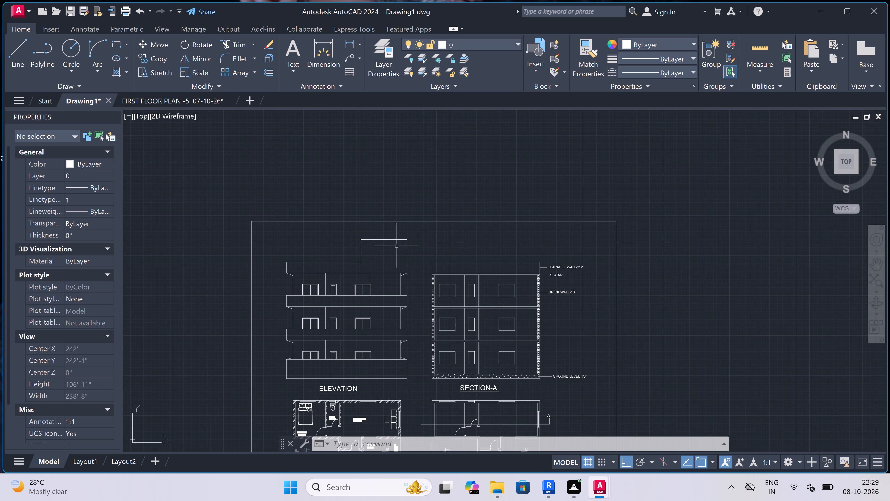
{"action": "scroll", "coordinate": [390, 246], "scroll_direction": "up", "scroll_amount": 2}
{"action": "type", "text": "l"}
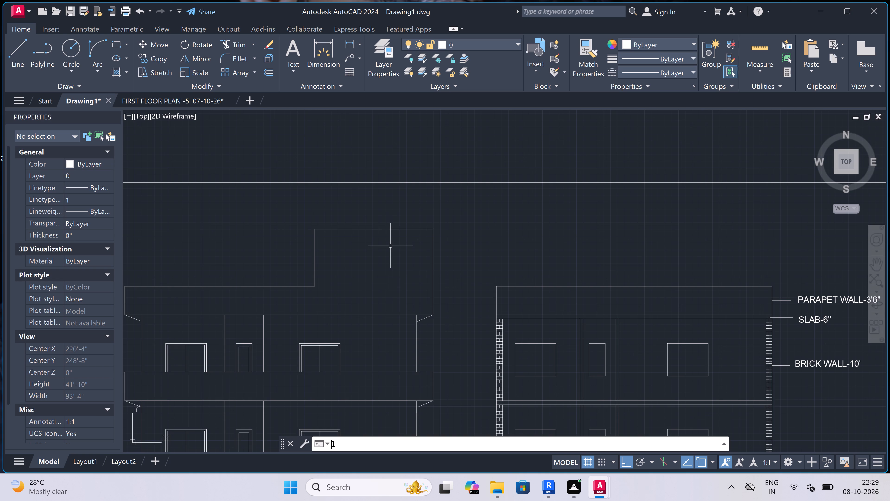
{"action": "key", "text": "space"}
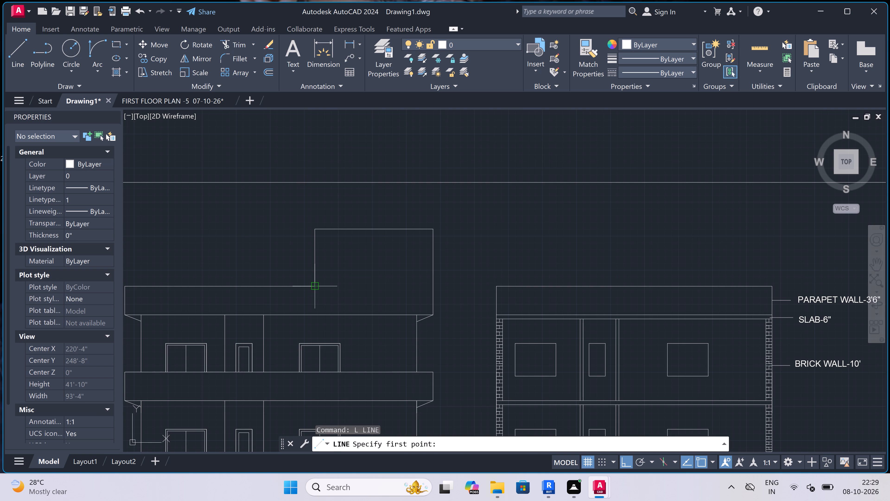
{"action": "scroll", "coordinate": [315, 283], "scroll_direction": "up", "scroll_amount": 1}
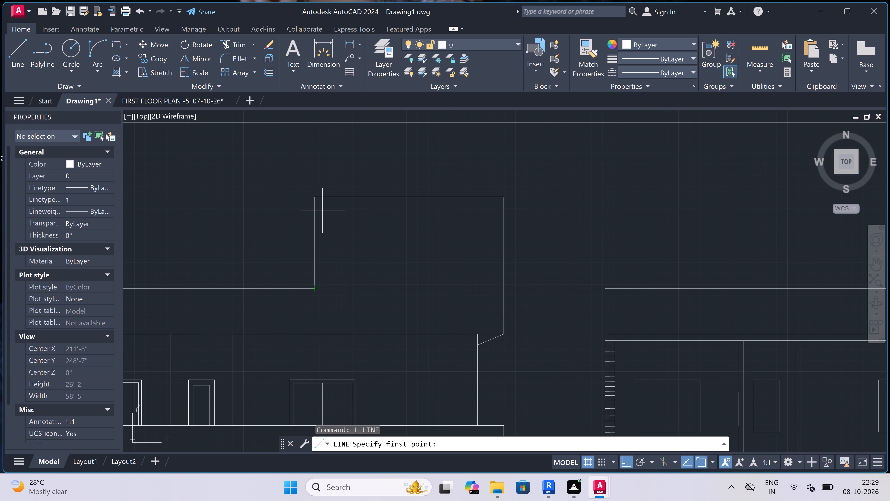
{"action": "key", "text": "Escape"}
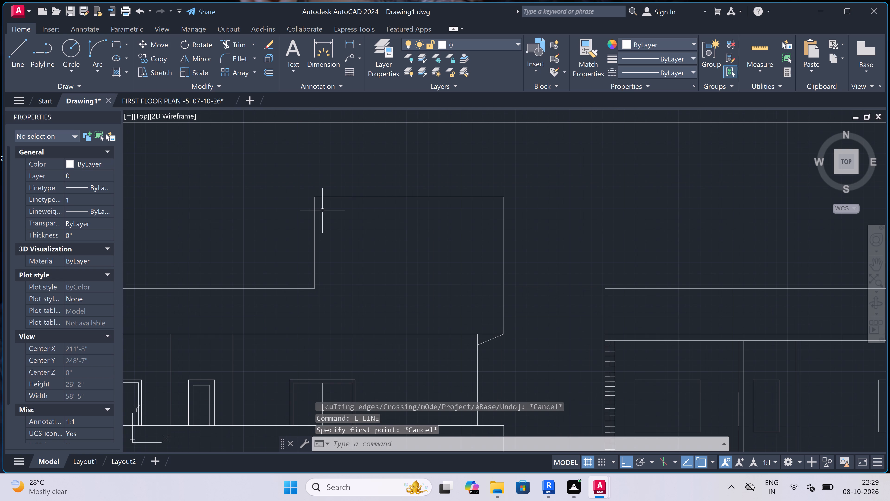
Draw an inset rectangle inside the raised roof block, extending down into the parapet band with a small margin all round.
{"action": "type", "text": "rec"}
{"action": "key", "text": "space"}
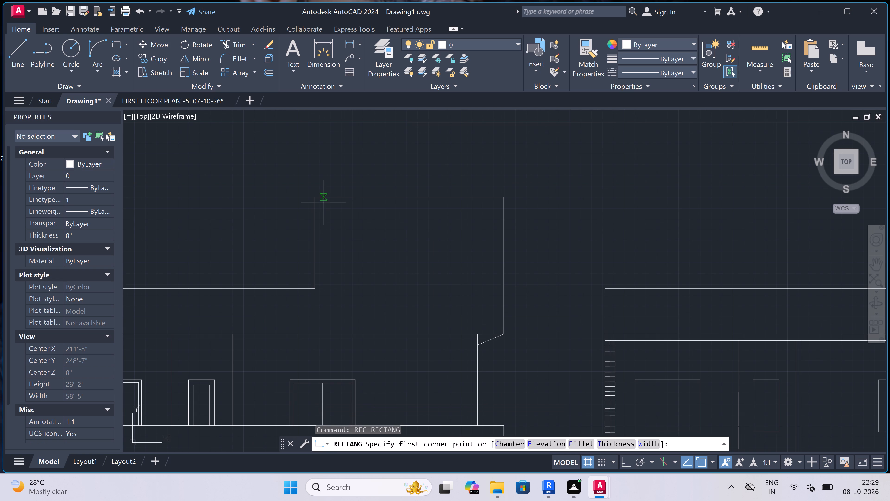
{"action": "left_click", "coordinate": [327, 210]}
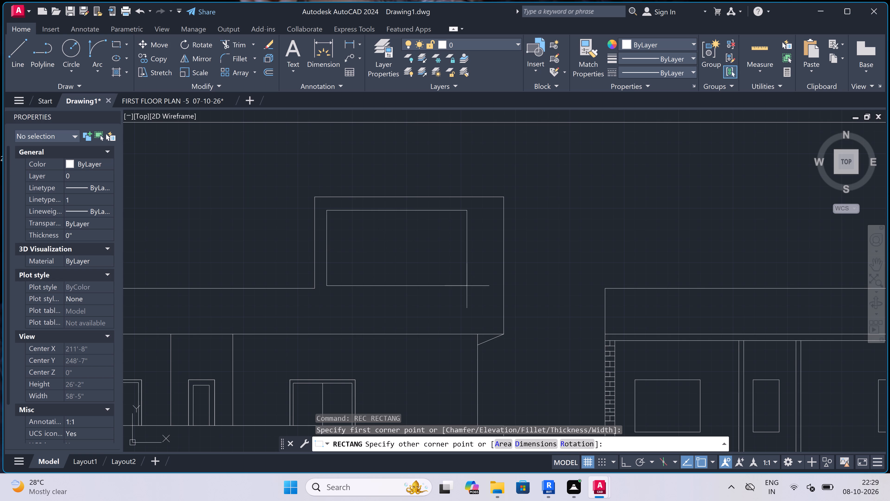
{"action": "left_click", "coordinate": [491, 319]}
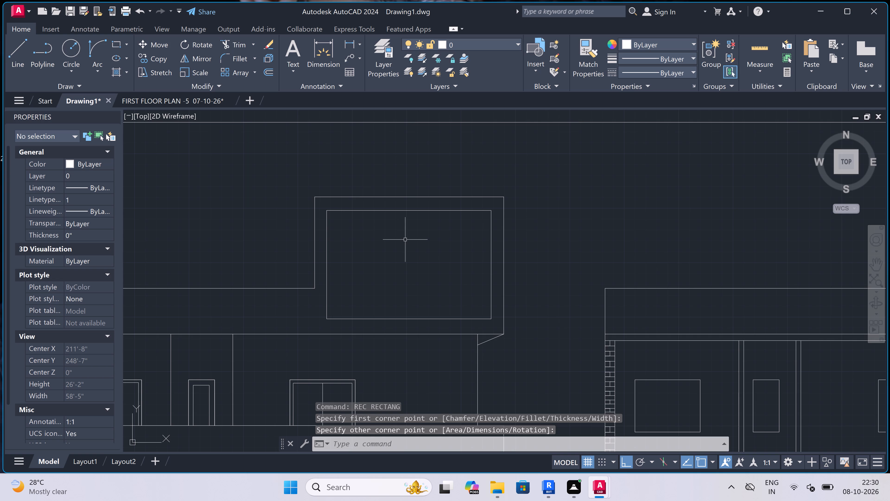
Draw a three-sided projection about 2'-3" wide from the raised block's top corner, outward on the side farthest from Section-A.
{"action": "scroll", "coordinate": [280, 190], "scroll_direction": "up", "scroll_amount": 2}
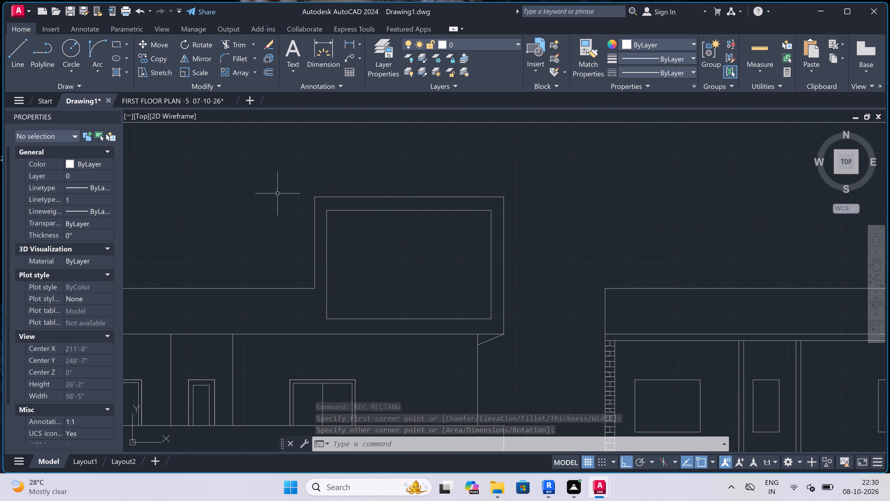
{"action": "key", "text": "l"}
{"action": "key", "text": "space"}
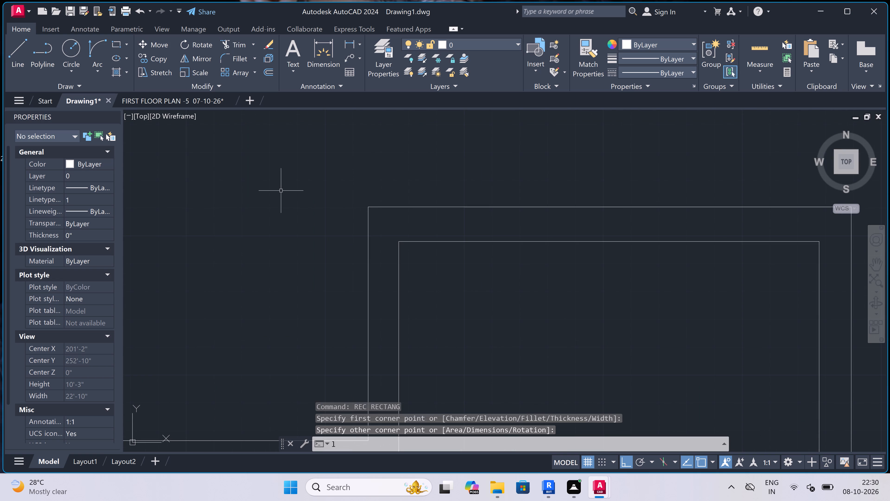
{"action": "left_click", "coordinate": [366, 208]}
{"action": "left_click", "coordinate": [291, 206]}
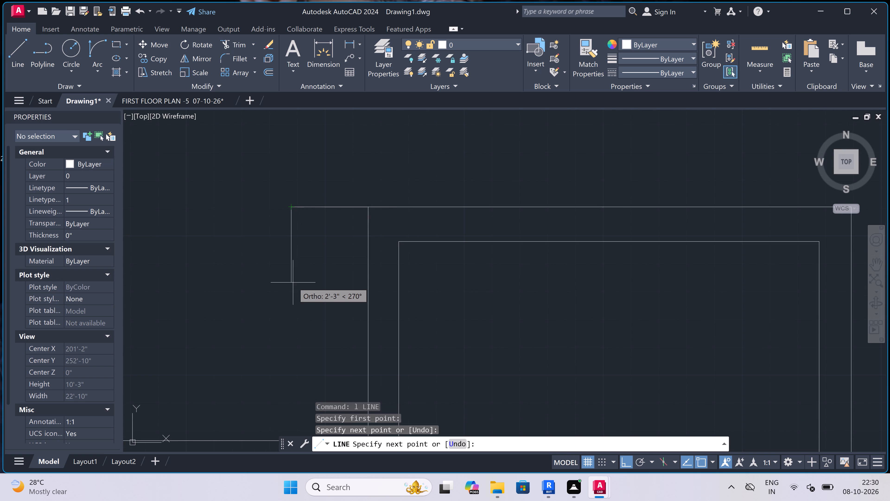
{"action": "left_click", "coordinate": [289, 260]}
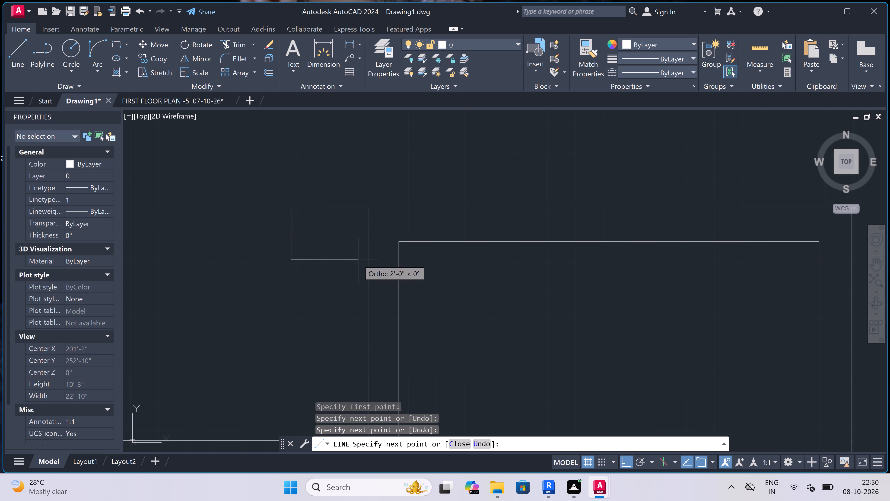
{"action": "left_click", "coordinate": [368, 261]}
{"action": "key", "text": "Escape"}
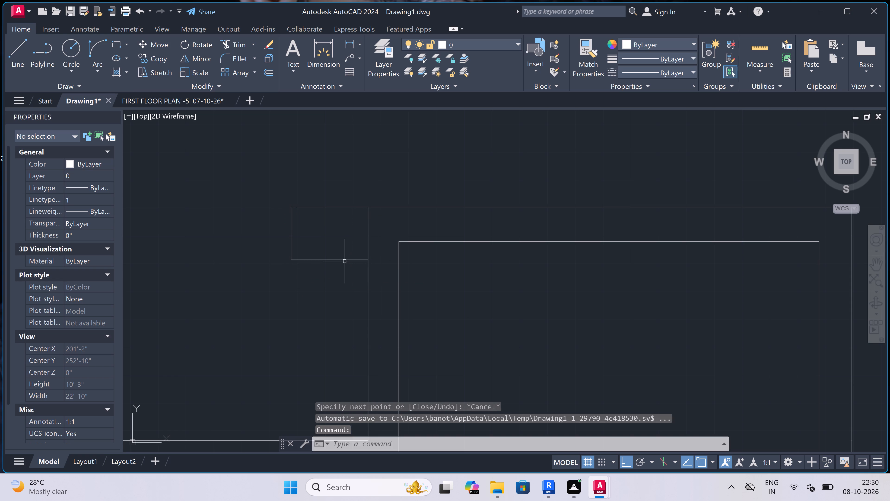
Draw a sloping line from the projection's outer bottom corner down to the raised block's side edge, just below the projection.
{"action": "key", "text": "space"}
{"action": "left_click", "coordinate": [286, 260]}
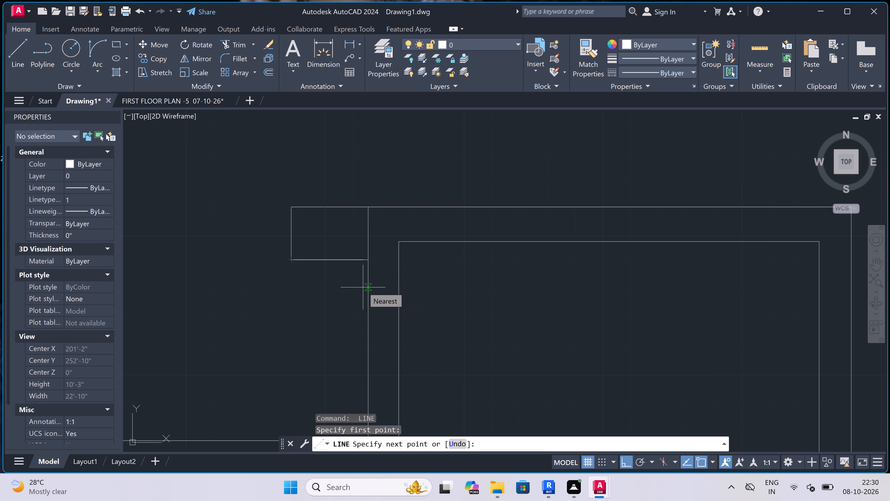
{"action": "key", "text": "F8"}
{"action": "key", "text": "F8"}
{"action": "key", "text": "F8"}
{"action": "key", "text": "F8"}
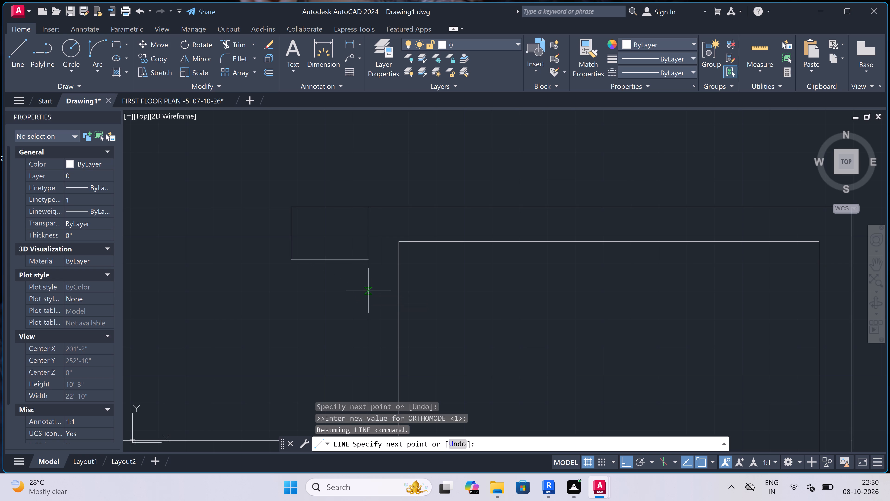
{"action": "left_click", "coordinate": [368, 291]}
{"action": "key", "text": "Escape"}
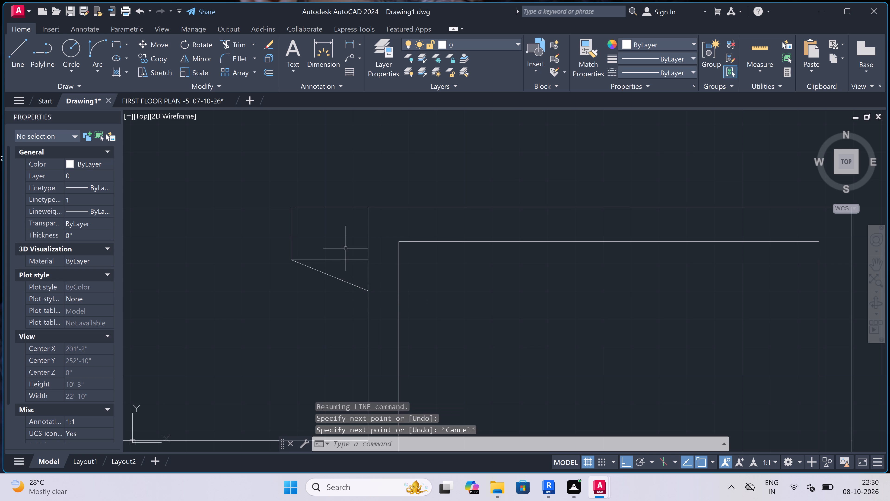
Trim away the projection's horizontal bottom line so that the sloping line forms its underside.
{"action": "type", "text": "tr"}
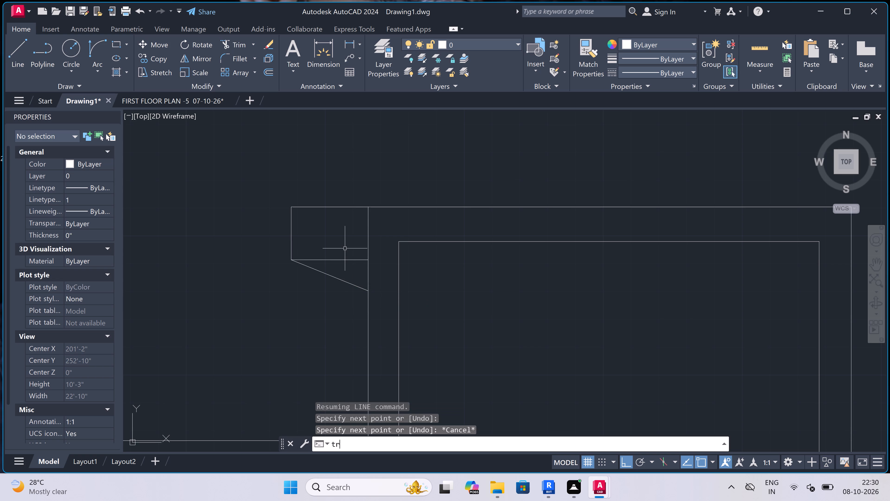
{"action": "key", "text": "space"}
{"action": "left_click", "coordinate": [345, 248]}
{"action": "left_click", "coordinate": [352, 266]}
{"action": "scroll", "coordinate": [340, 240], "scroll_direction": "down", "scroll_amount": 3}
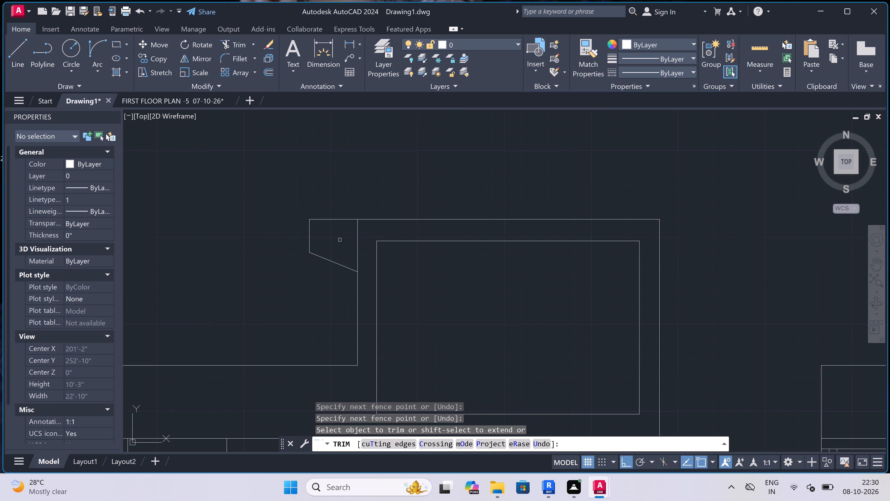
{"action": "scroll", "coordinate": [340, 240], "scroll_direction": "down", "scroll_amount": 1}
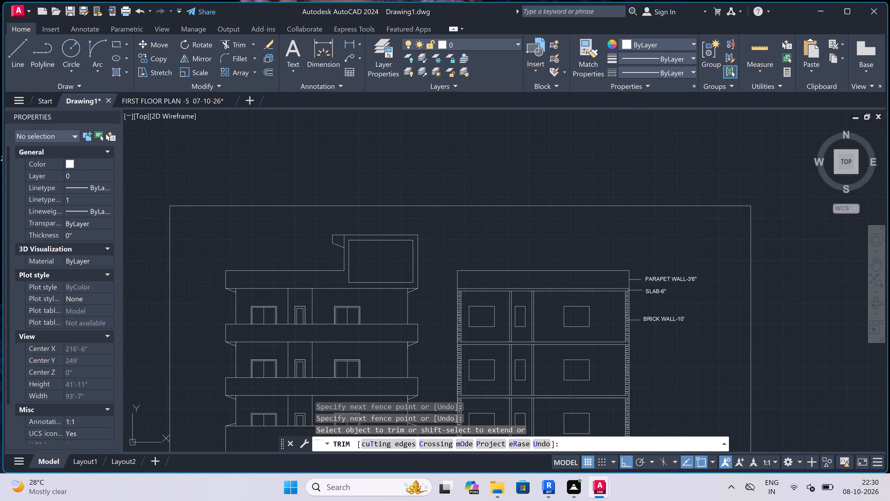
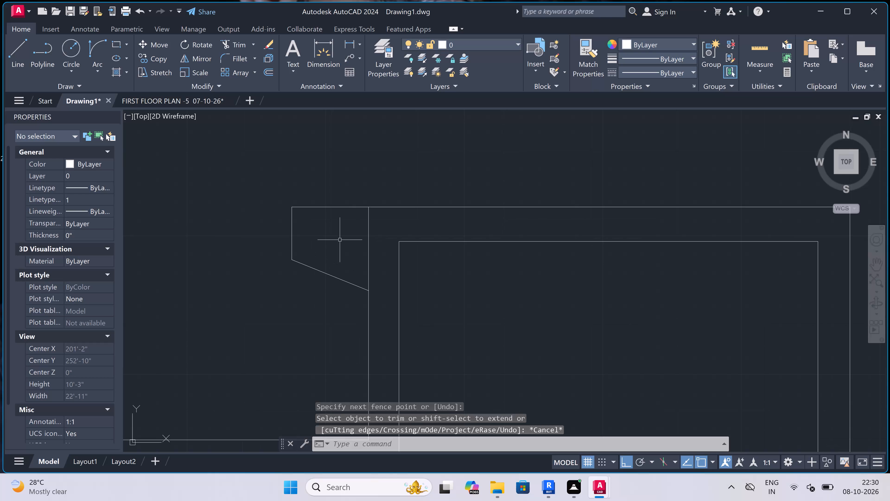
Undo the last trim of the projection's horizontal bottom line.
{"action": "key", "text": "ctrl+z"}
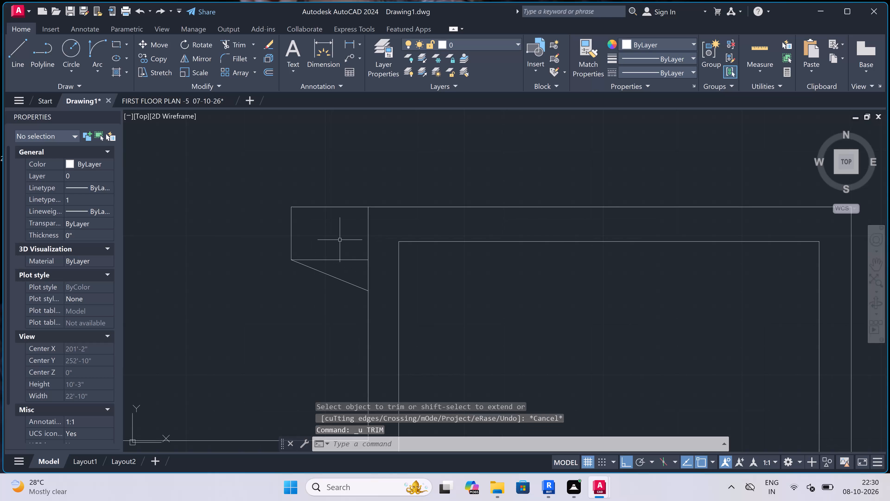
Trim away the part of the raised block's side edge that separates the top projection from the block.
{"action": "scroll", "coordinate": [340, 240], "scroll_direction": "down", "scroll_amount": 2}
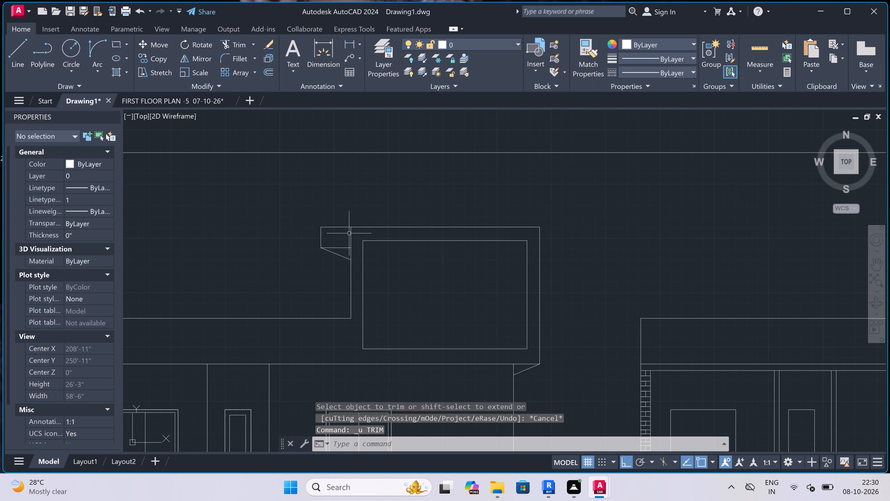
{"action": "scroll", "coordinate": [349, 233], "scroll_direction": "up", "scroll_amount": 2}
{"action": "type", "text": "tr"}
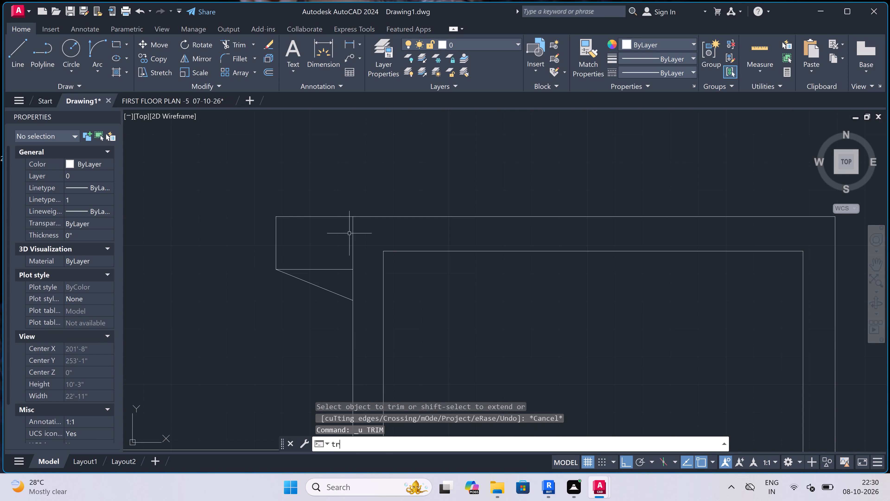
{"action": "key", "text": "space"}
{"action": "left_click", "coordinate": [337, 233]}
{"action": "left_click", "coordinate": [362, 235]}
{"action": "scroll", "coordinate": [362, 235], "scroll_direction": "down", "scroll_amount": 2}
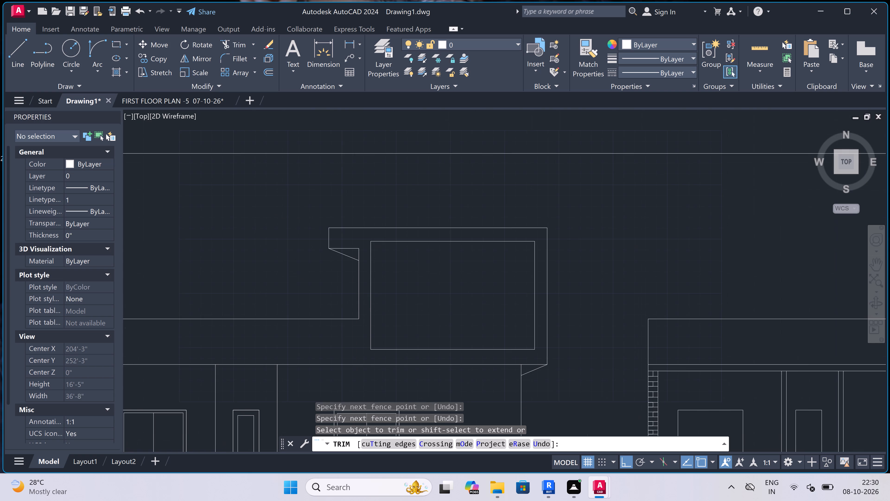
{"action": "scroll", "coordinate": [358, 239], "scroll_direction": "down", "scroll_amount": 2}
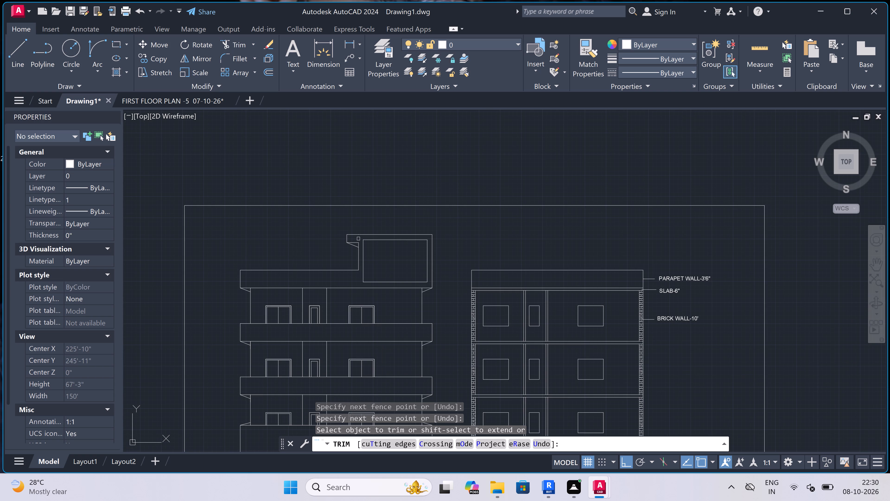
{"action": "scroll", "coordinate": [386, 258], "scroll_direction": "down", "scroll_amount": 2}
{"action": "scroll", "coordinate": [394, 270], "scroll_direction": "up", "scroll_amount": 2}
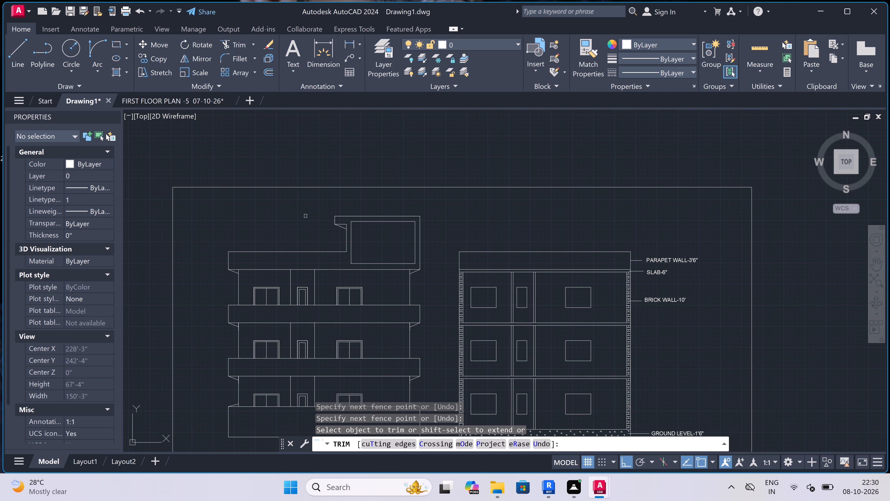
{"action": "scroll", "coordinate": [298, 227], "scroll_direction": "down", "scroll_amount": 2}
{"action": "key", "text": "Escape"}
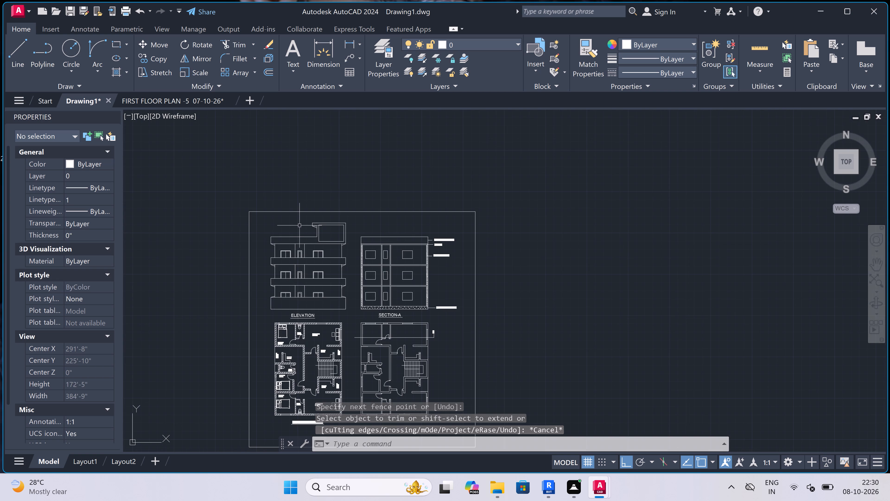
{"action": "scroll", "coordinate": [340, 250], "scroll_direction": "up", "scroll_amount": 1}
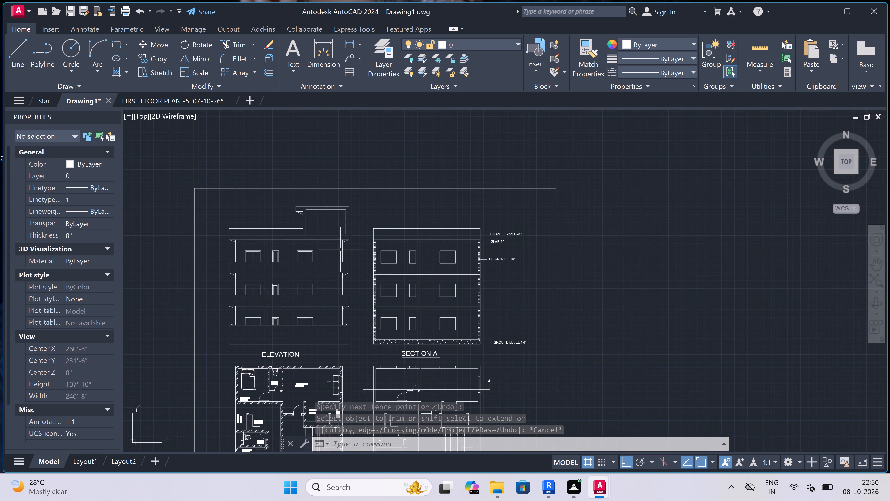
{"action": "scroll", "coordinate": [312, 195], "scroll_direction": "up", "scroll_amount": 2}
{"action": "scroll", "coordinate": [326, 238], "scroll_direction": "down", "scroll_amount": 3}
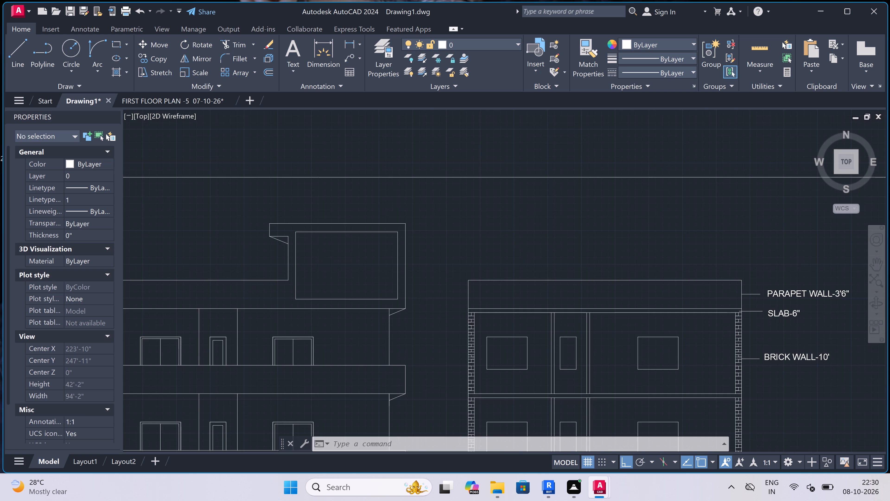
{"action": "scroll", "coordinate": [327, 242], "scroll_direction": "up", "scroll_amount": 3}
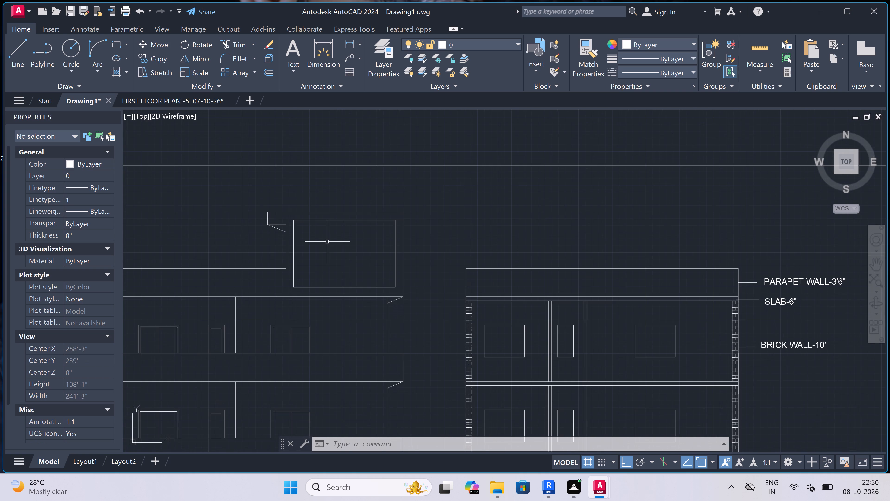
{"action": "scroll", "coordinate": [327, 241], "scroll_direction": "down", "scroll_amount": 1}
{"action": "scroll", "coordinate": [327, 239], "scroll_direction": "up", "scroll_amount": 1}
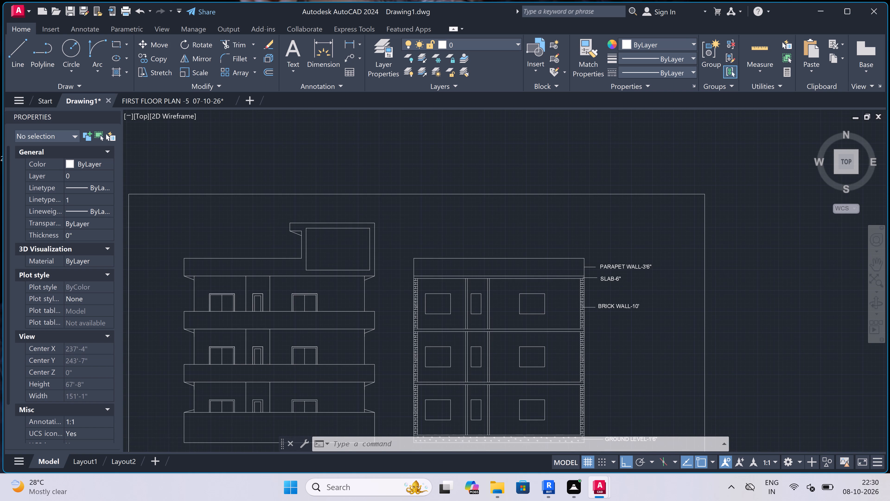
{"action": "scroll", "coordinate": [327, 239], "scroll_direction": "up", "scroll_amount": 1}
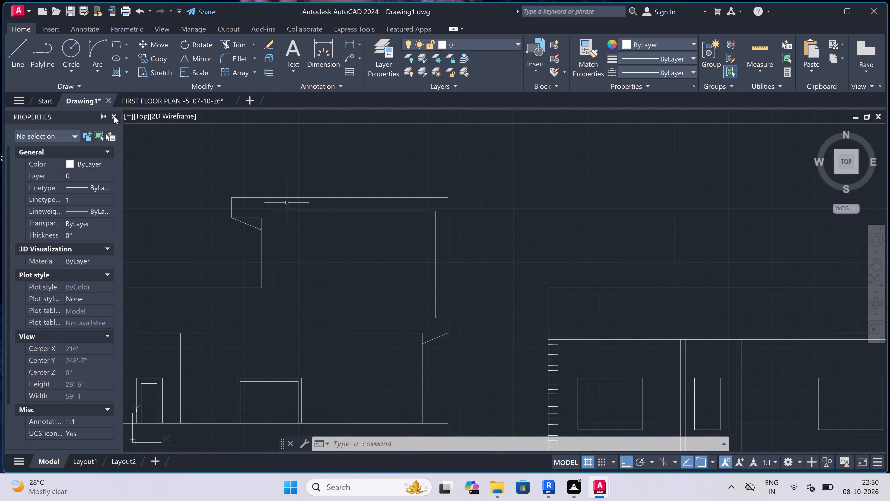
Close the Properties palette.
{"action": "left_click", "coordinate": [114, 115]}
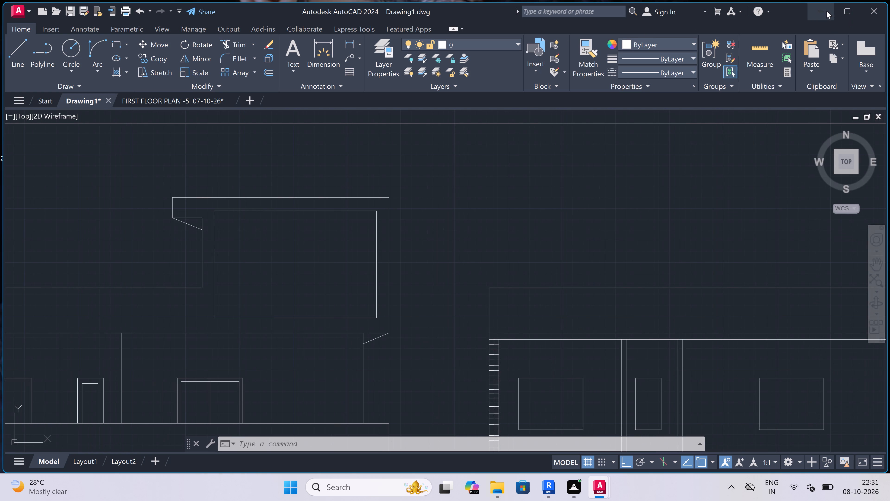
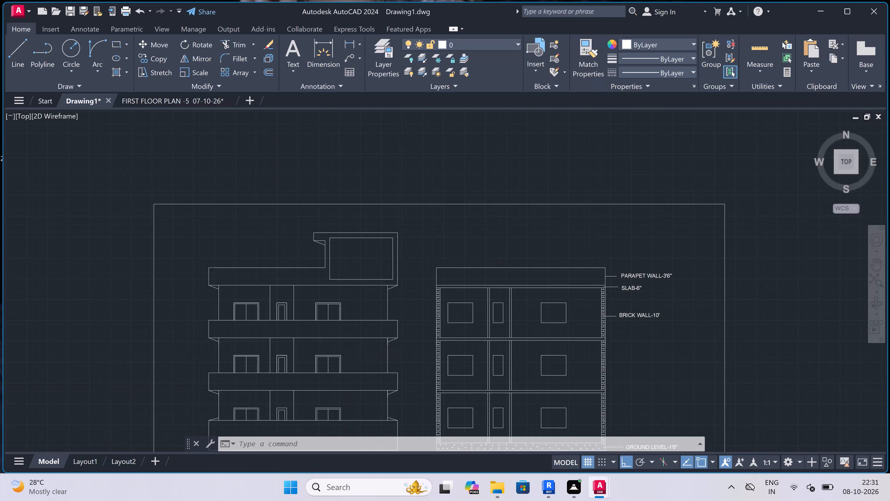
Look over the elevation and Section-A, from the raised roof block down to the view titles.
{"action": "scroll", "coordinate": [406, 257], "scroll_direction": "down", "scroll_amount": 2}
{"action": "scroll", "coordinate": [406, 257], "scroll_direction": "up", "scroll_amount": 1}
{"action": "scroll", "coordinate": [406, 257], "scroll_direction": "down", "scroll_amount": 2}
{"action": "scroll", "coordinate": [406, 257], "scroll_direction": "up", "scroll_amount": 1}
{"action": "scroll", "coordinate": [406, 257], "scroll_direction": "down", "scroll_amount": 1}
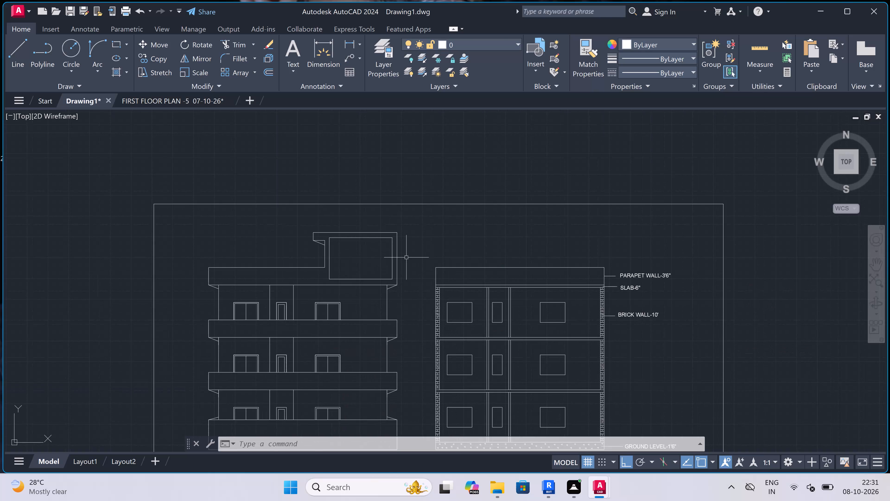
{"action": "scroll", "coordinate": [406, 257], "scroll_direction": "down", "scroll_amount": 3}
{"action": "scroll", "coordinate": [391, 296], "scroll_direction": "up", "scroll_amount": 4}
{"action": "scroll", "coordinate": [391, 296], "scroll_direction": "down", "scroll_amount": 2}
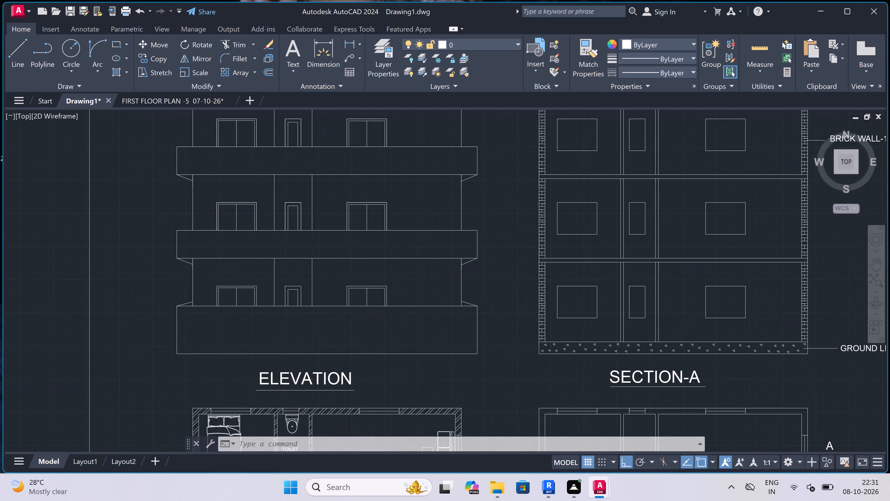
{"action": "scroll", "coordinate": [391, 296], "scroll_direction": "down", "scroll_amount": 3}
{"action": "scroll", "coordinate": [395, 267], "scroll_direction": "up", "scroll_amount": 5}
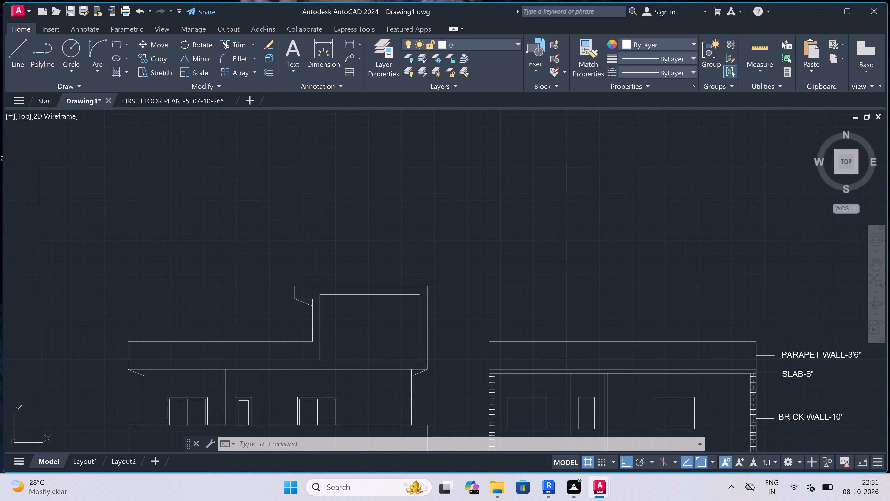
Draw a closely spaced pair of full-height vertical lines near the left edge of the roof block's inset rectangle.
{"action": "type", "text": "l"}
{"action": "key", "text": "space"}
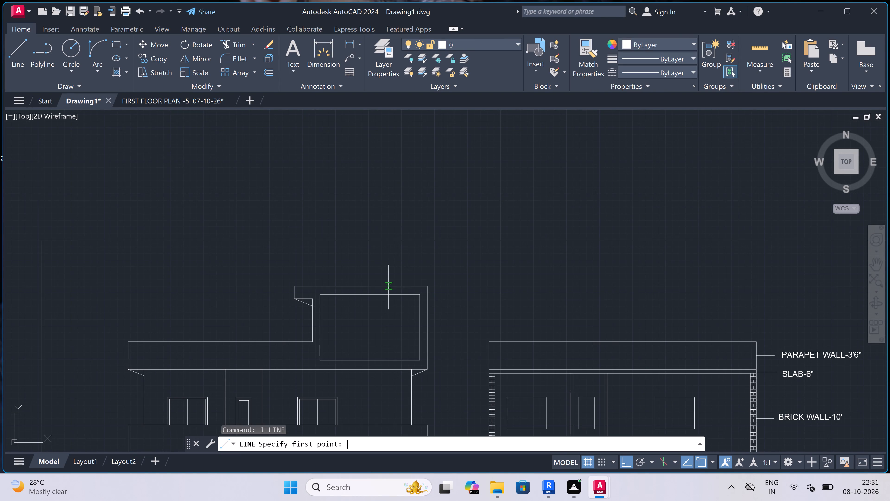
{"action": "scroll", "coordinate": [324, 308], "scroll_direction": "up", "scroll_amount": 1}
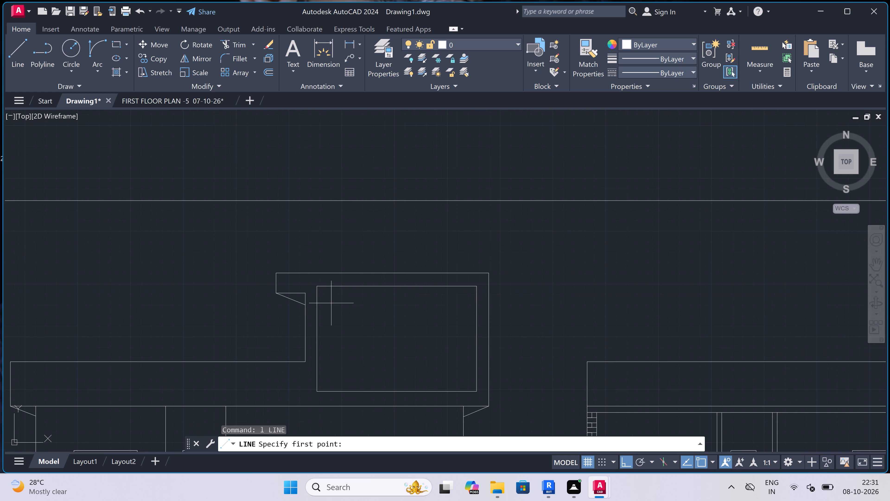
{"action": "left_click", "coordinate": [339, 289]}
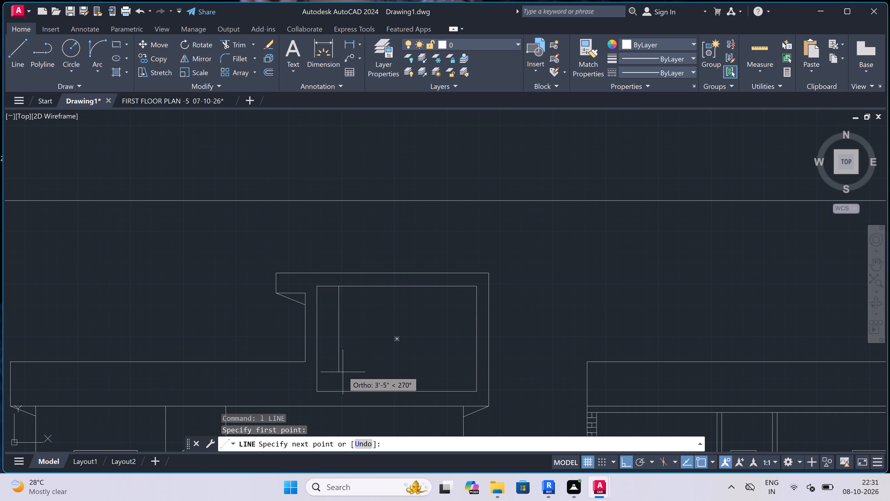
{"action": "left_click", "coordinate": [341, 391]}
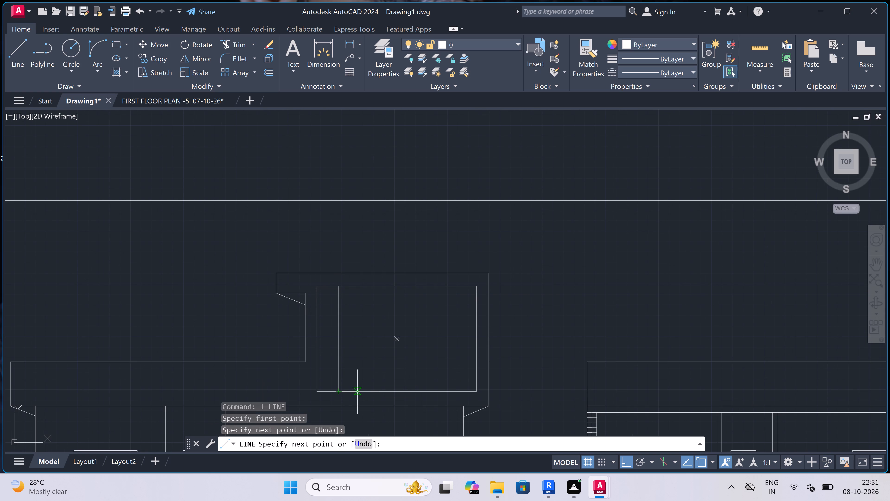
{"action": "scroll", "coordinate": [354, 392], "scroll_direction": "up", "scroll_amount": 1}
{"action": "left_click", "coordinate": [354, 392]}
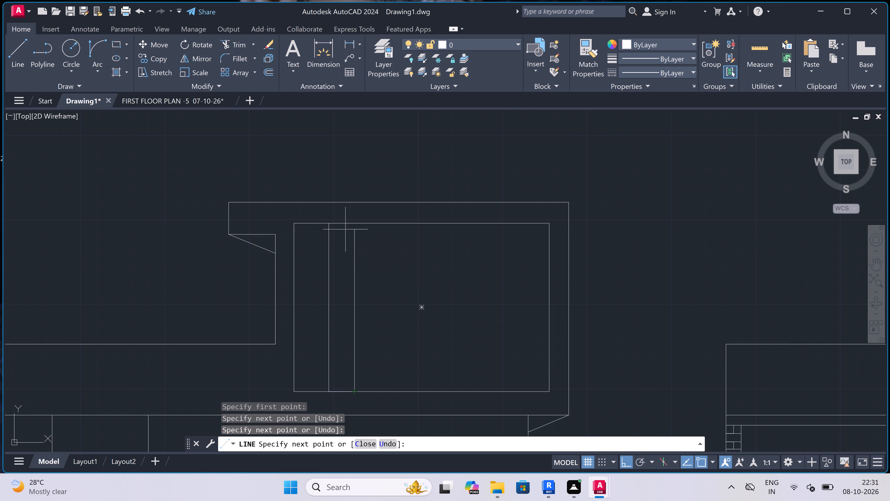
{"action": "key", "text": "ctrl+z"}
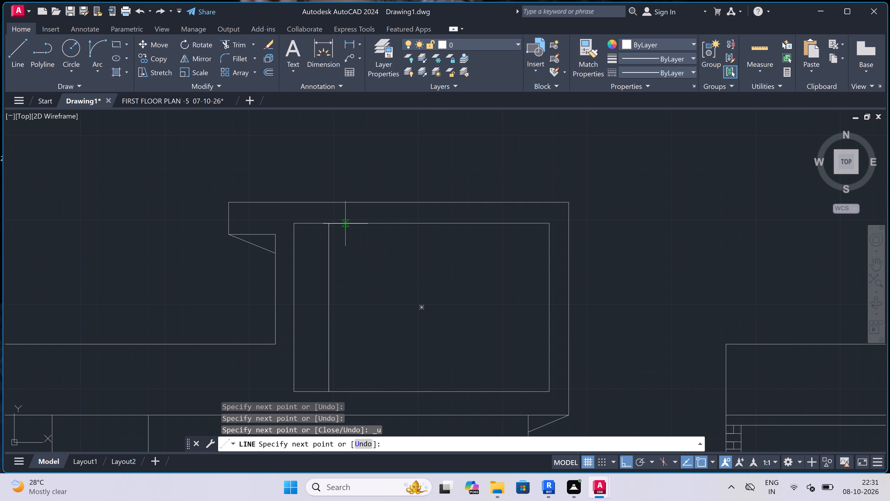
{"action": "left_click", "coordinate": [339, 389]}
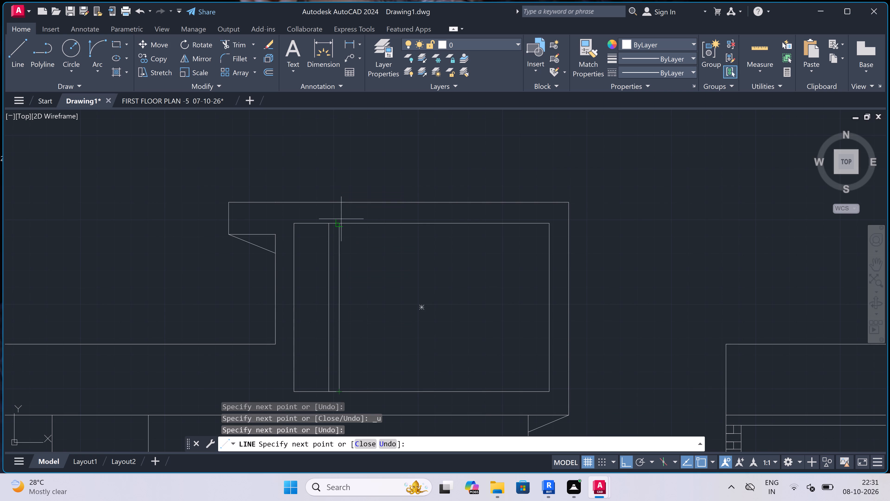
{"action": "left_click", "coordinate": [341, 220]}
{"action": "key", "text": "Escape"}
Copy the pair of vertical lines four times to the right, spaced roughly evenly across the inset rectangle.
{"action": "left_click", "coordinate": [359, 253]}
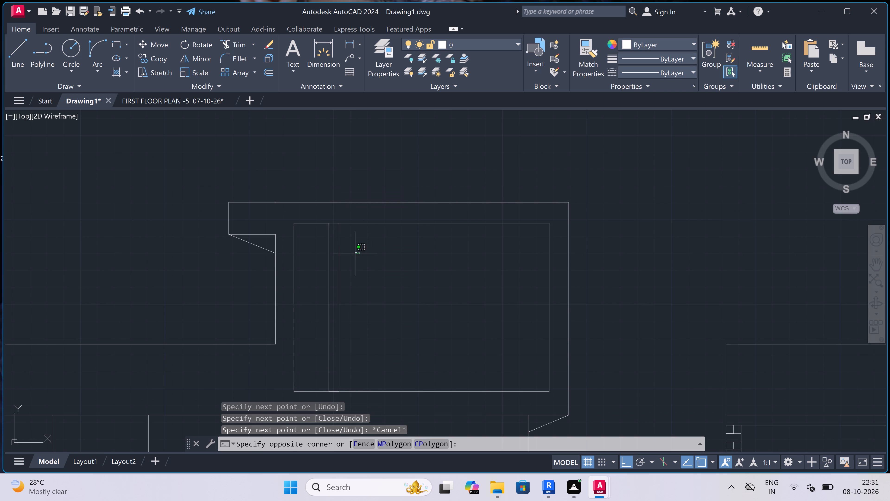
{"action": "left_click", "coordinate": [306, 291]}
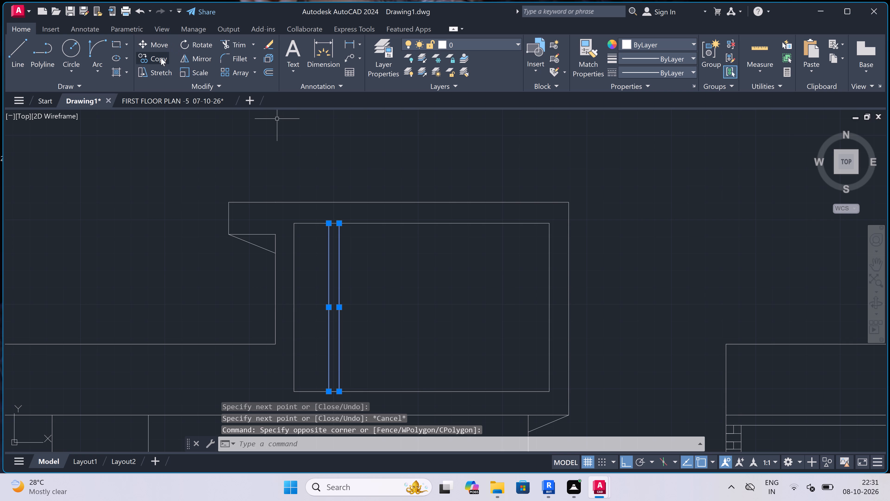
{"action": "left_click", "coordinate": [161, 57]}
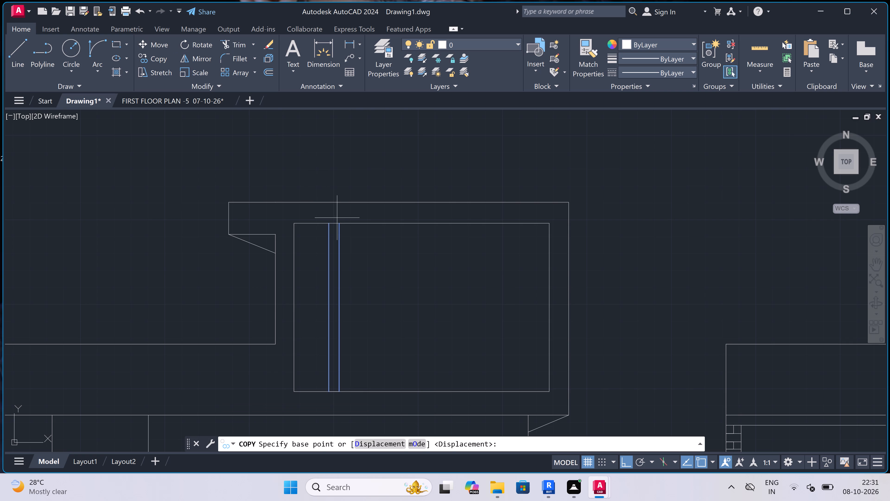
{"action": "left_click", "coordinate": [341, 226]}
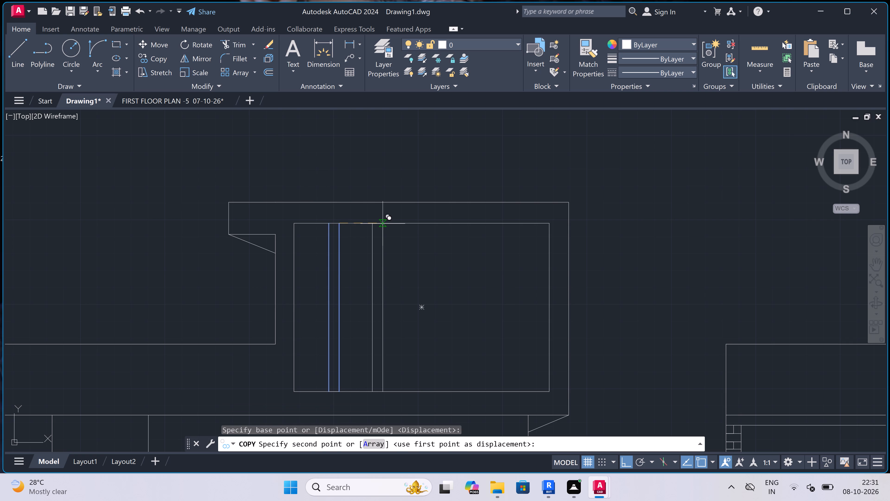
{"action": "left_click", "coordinate": [381, 224]}
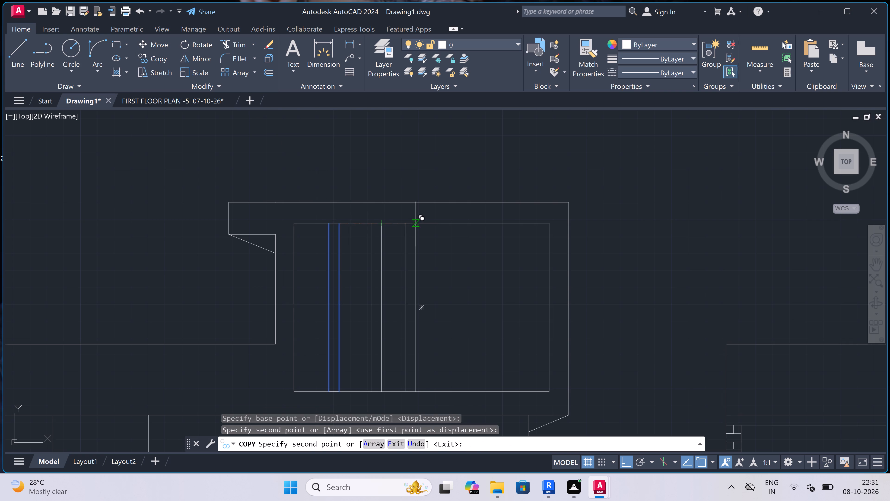
{"action": "left_click", "coordinate": [424, 225]}
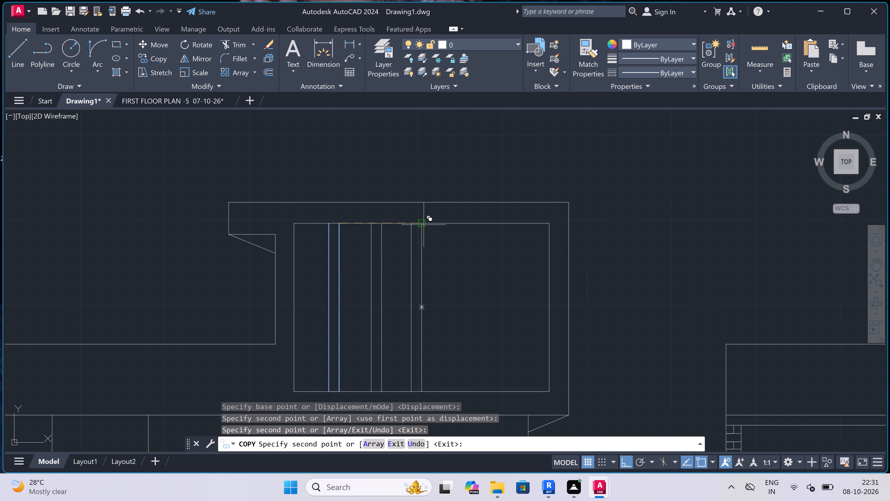
{"action": "left_click", "coordinate": [467, 220]}
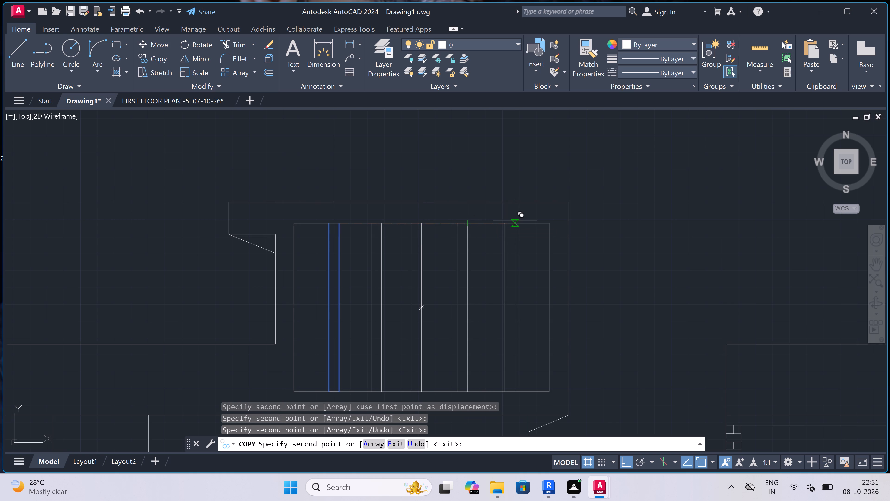
{"action": "left_click", "coordinate": [514, 221]}
{"action": "key", "text": "Escape"}
Draw a horizontal line across the full width of the inset rectangle, roughly level with the top of the parapet.
{"action": "scroll", "coordinate": [415, 174], "scroll_direction": "down", "scroll_amount": 4}
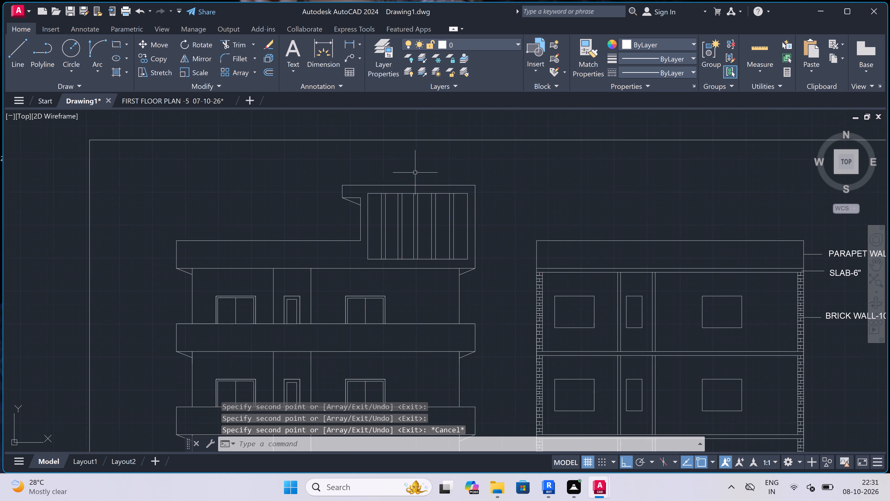
{"action": "scroll", "coordinate": [415, 173], "scroll_direction": "up", "scroll_amount": 3}
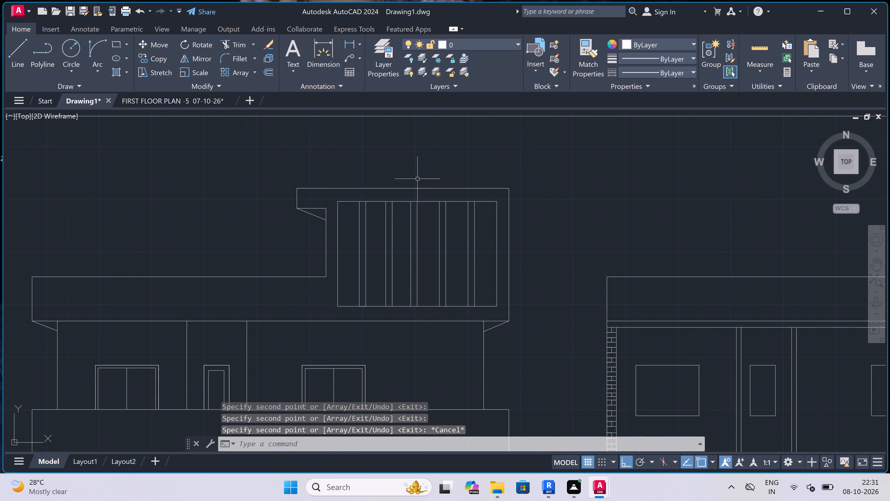
{"action": "key", "text": "l"}
{"action": "key", "text": "space"}
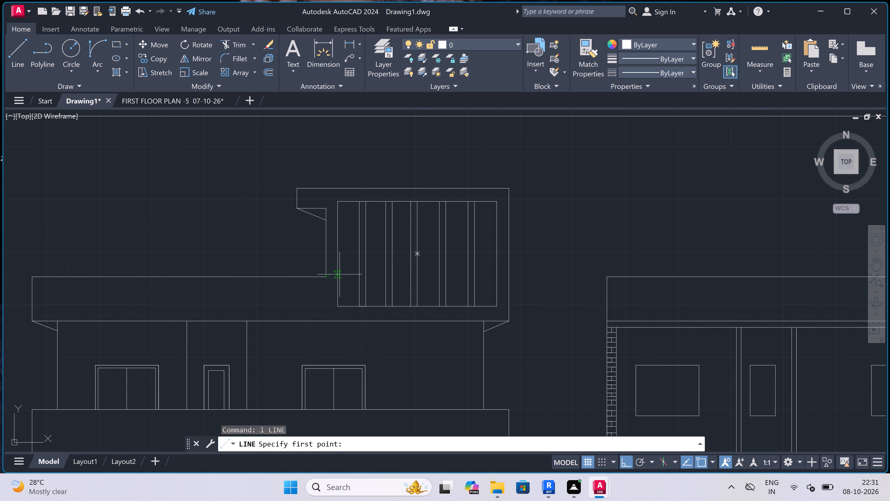
{"action": "left_click_drag", "start_coordinate": [340, 274], "coordinate": [342, 275]}
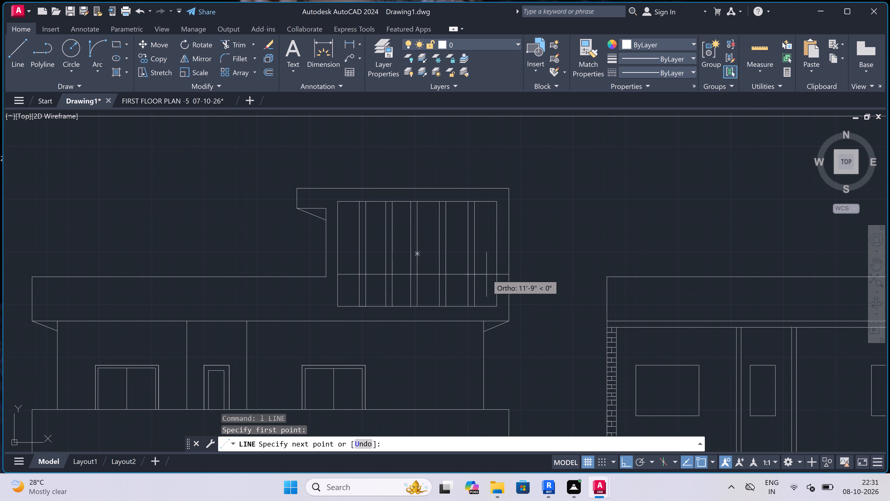
{"action": "left_click", "coordinate": [495, 273]}
{"action": "key", "text": "Escape"}
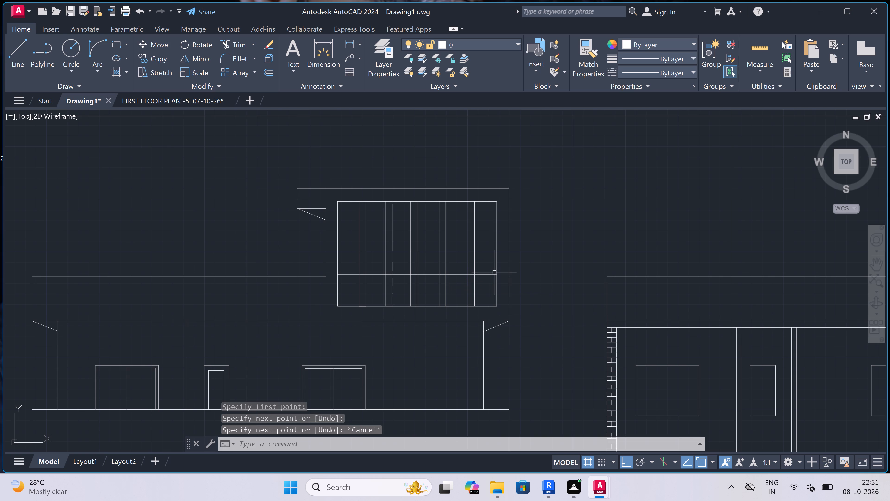
Trim away the vertical lines and rectangle outline below the new horizontal line, including the leftover bottom edge pieces.
{"action": "type", "text": "tr"}
{"action": "key", "text": "space"}
{"action": "scroll", "coordinate": [501, 275], "scroll_direction": "up", "scroll_amount": 2}
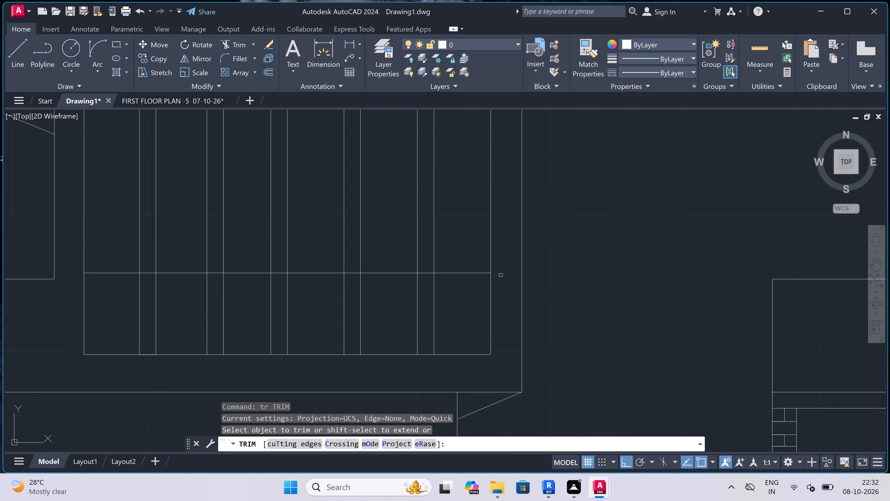
{"action": "left_click", "coordinate": [502, 283]}
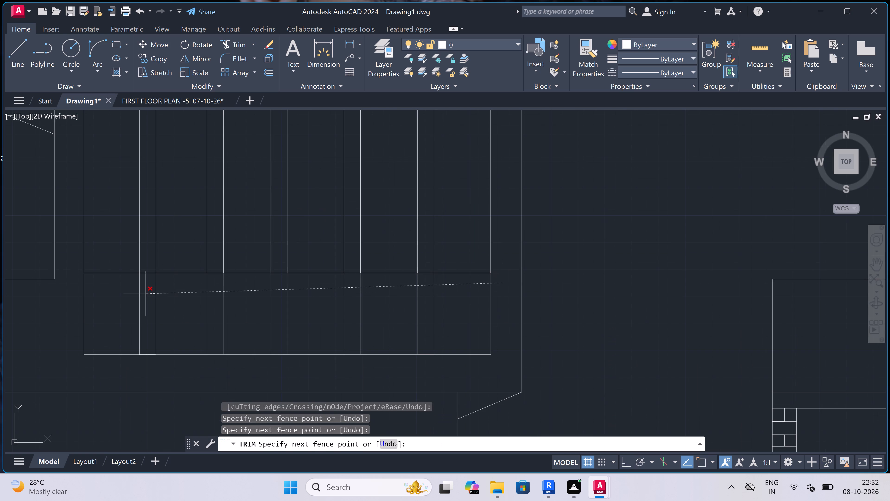
{"action": "left_click_drag", "start_coordinate": [38, 308], "coordinate": [50, 309]}
{"action": "left_click", "coordinate": [187, 327]}
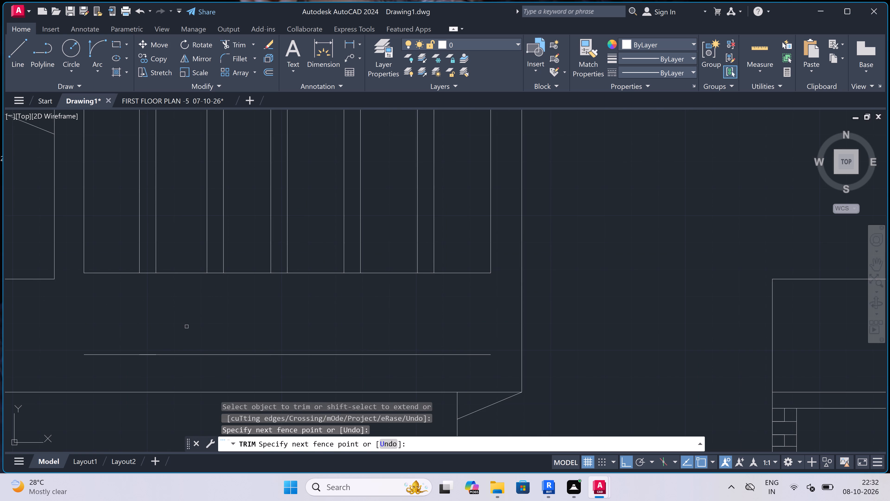
{"action": "left_click", "coordinate": [181, 363]}
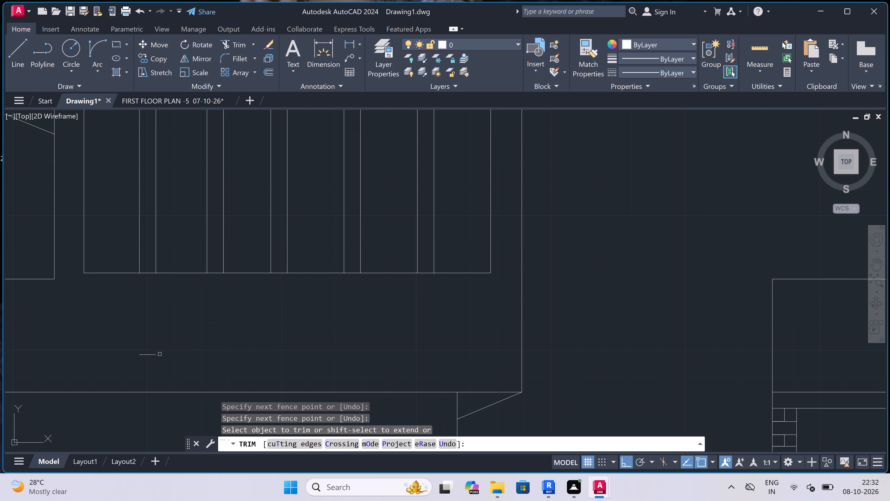
{"action": "left_click", "coordinate": [157, 365]}
{"action": "left_click", "coordinate": [147, 339]}
{"action": "scroll", "coordinate": [288, 334], "scroll_direction": "down", "scroll_amount": 4}
{"action": "key", "text": "Escape"}
Review the finished roof block and the whole sheet, including the elevation, Section-A and the floor plans.
{"action": "scroll", "coordinate": [302, 264], "scroll_direction": "down", "scroll_amount": 2}
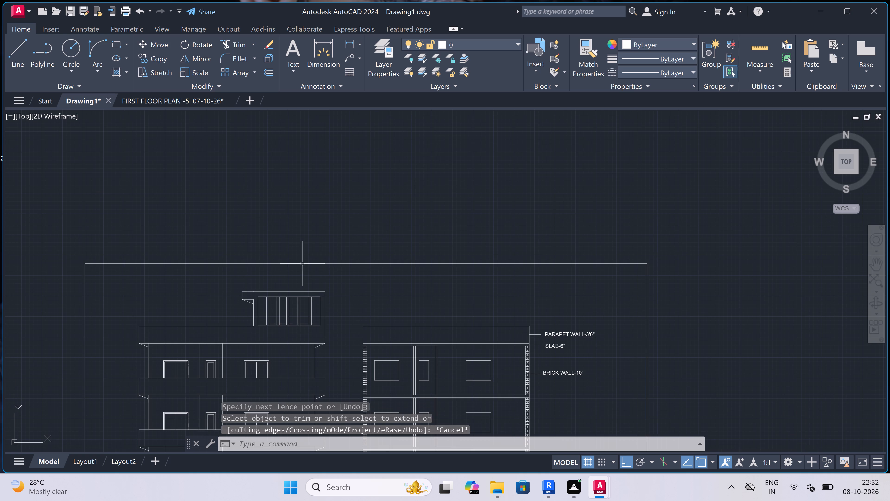
{"action": "scroll", "coordinate": [302, 264], "scroll_direction": "down", "scroll_amount": 1}
{"action": "scroll", "coordinate": [301, 287], "scroll_direction": "up", "scroll_amount": 2}
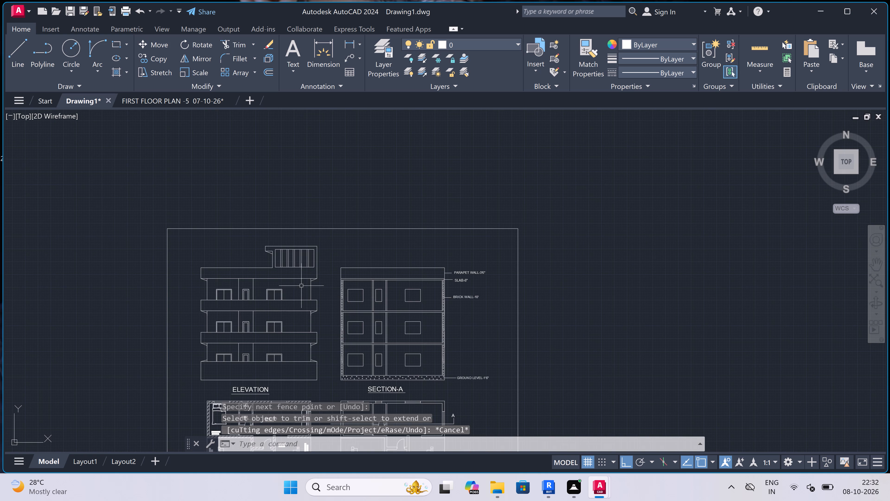
{"action": "scroll", "coordinate": [209, 265], "scroll_direction": "up", "scroll_amount": 2}
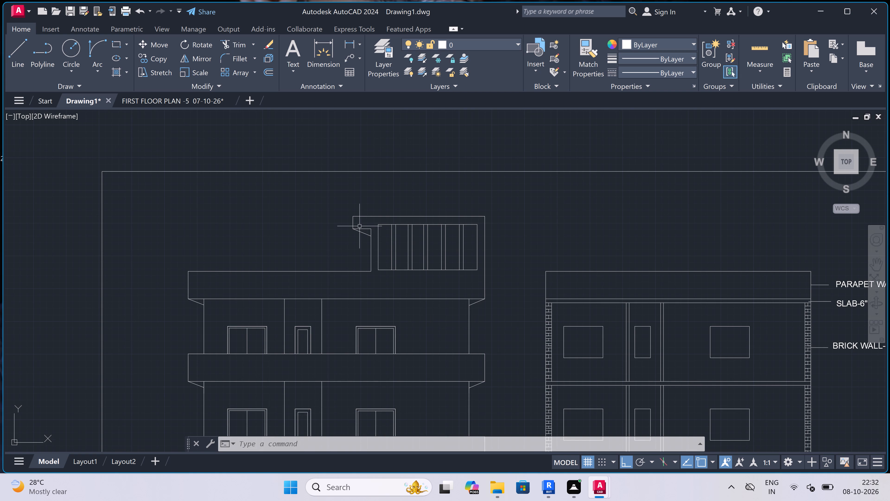
{"action": "scroll", "coordinate": [359, 226], "scroll_direction": "down", "scroll_amount": 4}
{"action": "scroll", "coordinate": [348, 291], "scroll_direction": "up", "scroll_amount": 3}
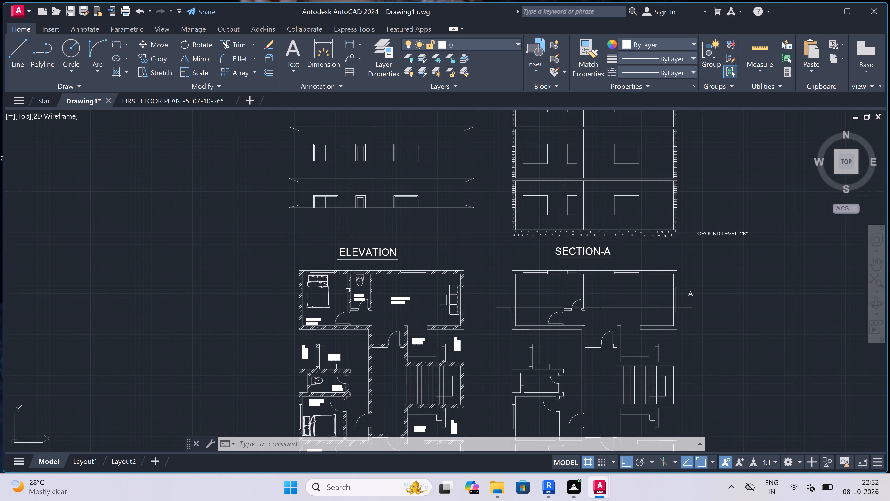
{"action": "scroll", "coordinate": [348, 254], "scroll_direction": "down", "scroll_amount": 1}
{"action": "scroll", "coordinate": [345, 178], "scroll_direction": "down", "scroll_amount": 1}
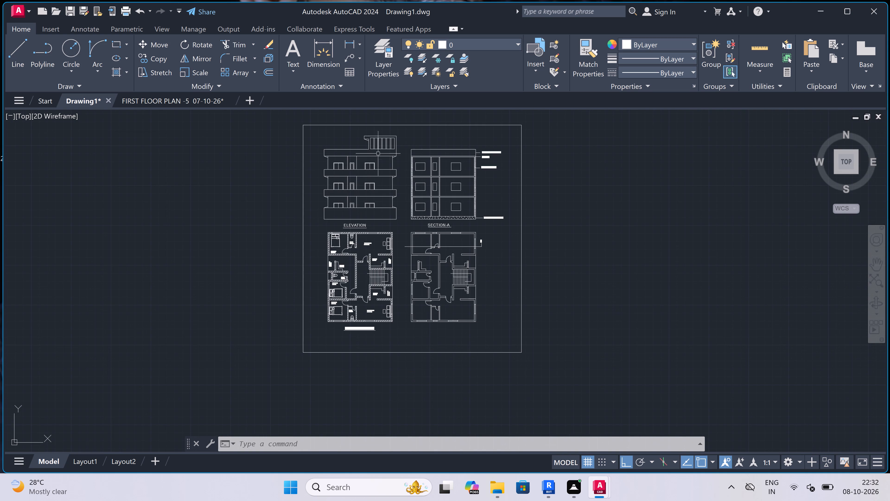
{"action": "scroll", "coordinate": [441, 125], "scroll_direction": "up", "scroll_amount": 2}
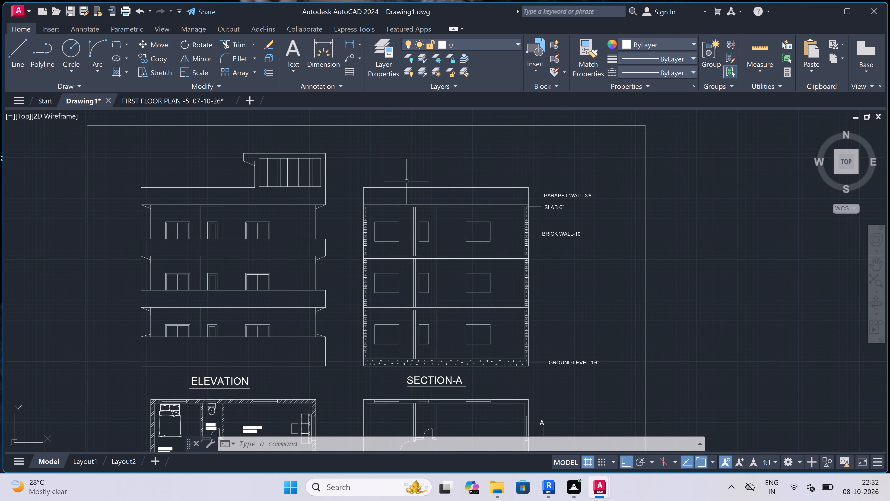
Add the multiline text RCC SLAB-6" inside Section-A's parapet band, just above the roof slab.
{"action": "scroll", "coordinate": [403, 191], "scroll_direction": "up", "scroll_amount": 4}
{"action": "type", "text": "mt"}
{"action": "key", "text": "space"}
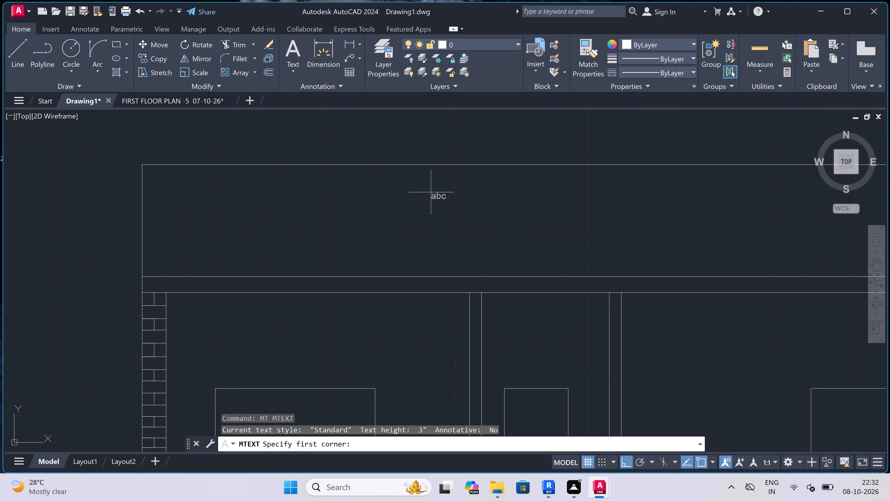
{"action": "left_click_drag", "start_coordinate": [337, 238], "coordinate": [346, 240]}
{"action": "left_click", "coordinate": [526, 238]}
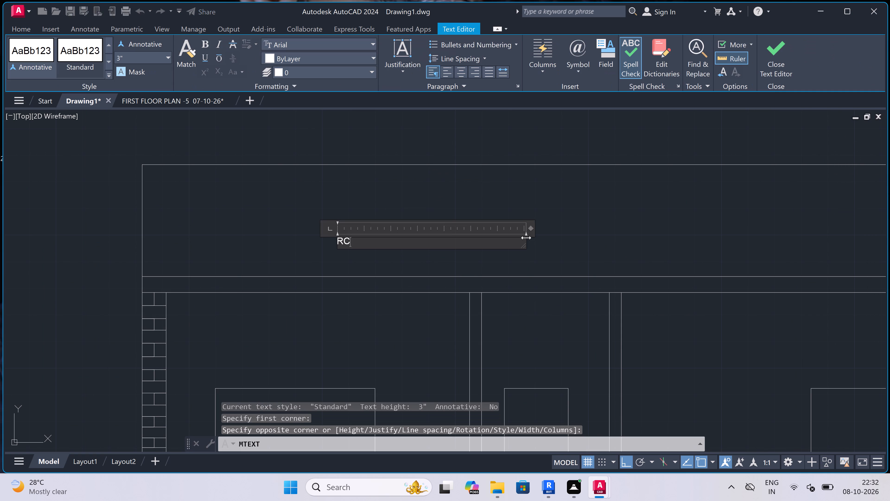
{"action": "key", "text": "space"}
{"action": "type", "text": "SLAB"}
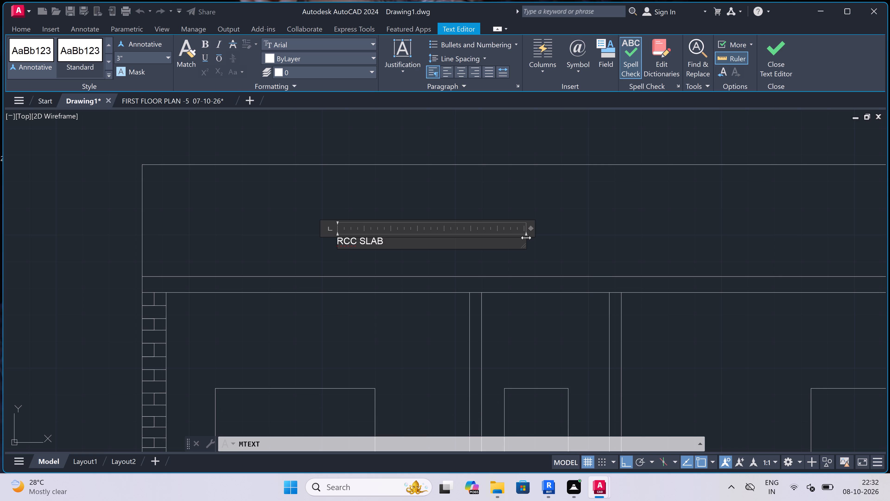
{"action": "type", "text": "-6"}
{"action": "key", "text": "shift+quotedbl"}
{"action": "left_click", "coordinate": [344, 258]}
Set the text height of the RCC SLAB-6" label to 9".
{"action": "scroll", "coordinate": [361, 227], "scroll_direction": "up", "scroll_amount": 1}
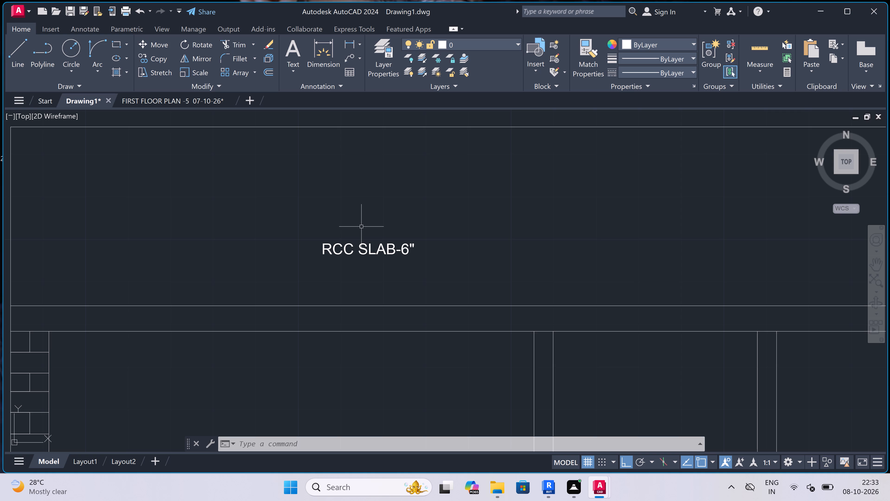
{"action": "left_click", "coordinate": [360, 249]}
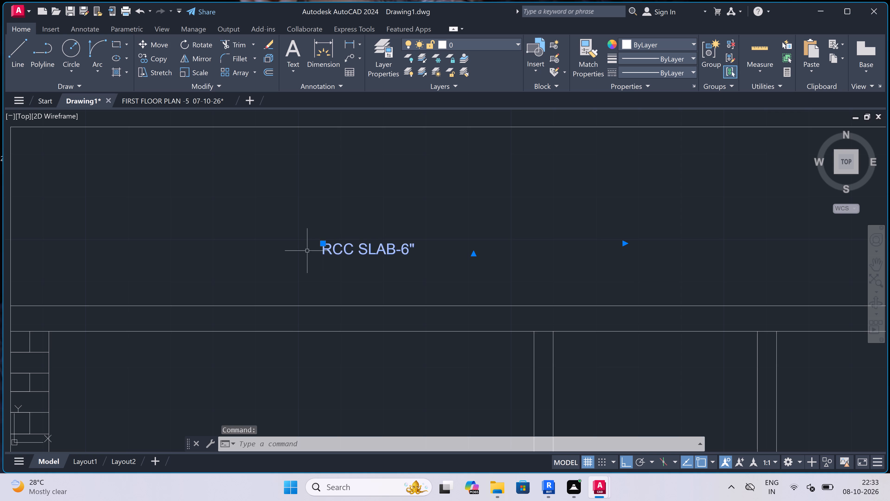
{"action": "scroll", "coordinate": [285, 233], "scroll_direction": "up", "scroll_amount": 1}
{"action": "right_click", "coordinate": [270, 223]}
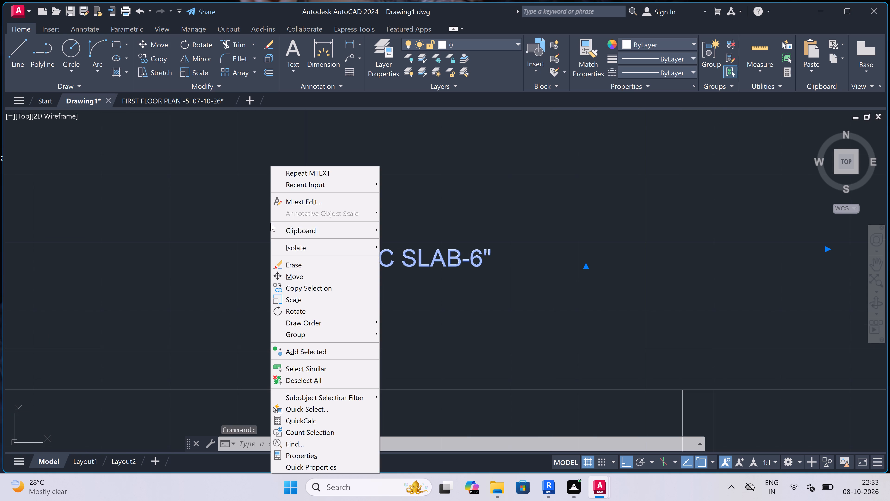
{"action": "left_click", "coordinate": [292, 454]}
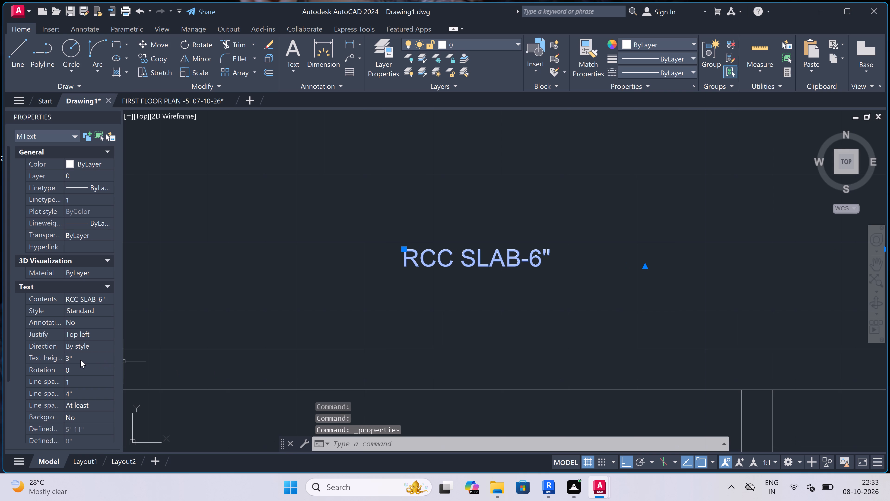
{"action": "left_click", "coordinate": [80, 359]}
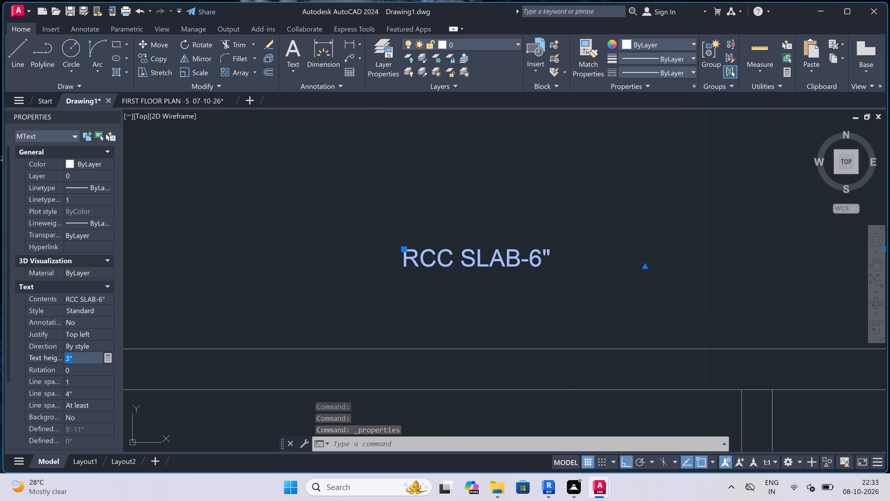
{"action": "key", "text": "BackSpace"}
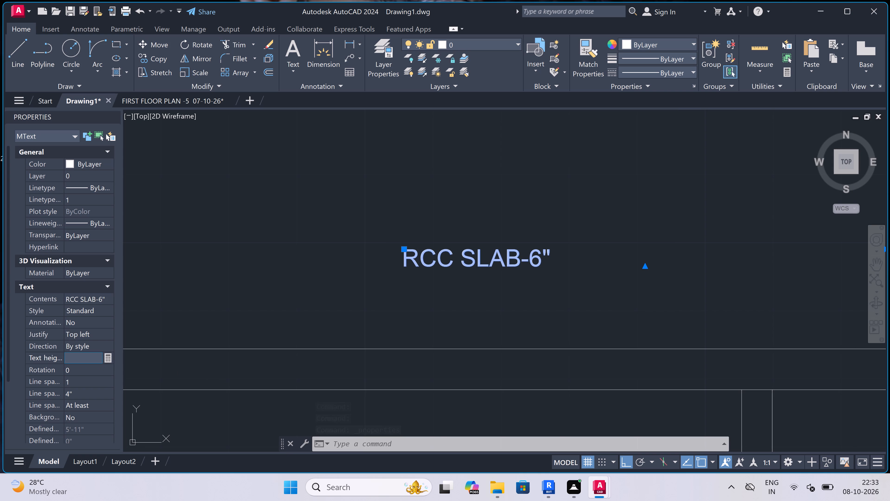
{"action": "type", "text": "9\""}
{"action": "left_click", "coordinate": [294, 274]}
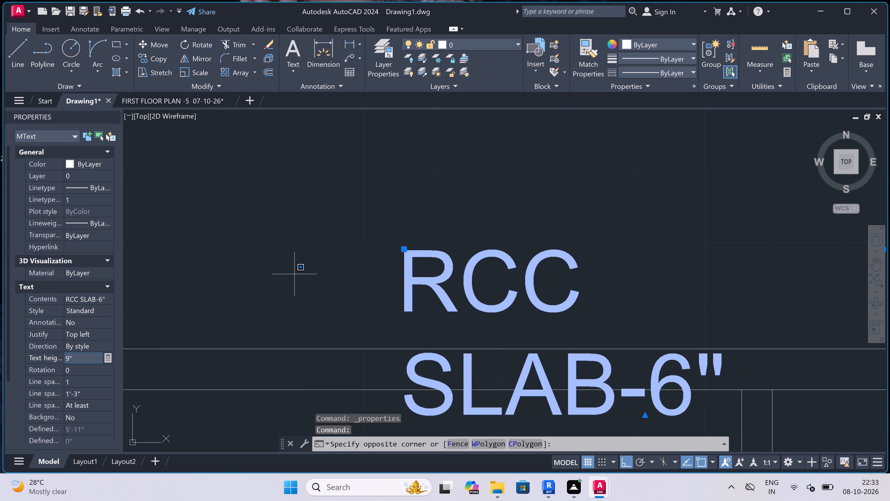
Set the text height of the RCC SLAB-6" label in Section-A to 6" and deselect it.
{"action": "scroll", "coordinate": [295, 272], "scroll_direction": "down", "scroll_amount": 5}
{"action": "scroll", "coordinate": [295, 271], "scroll_direction": "up", "scroll_amount": 3}
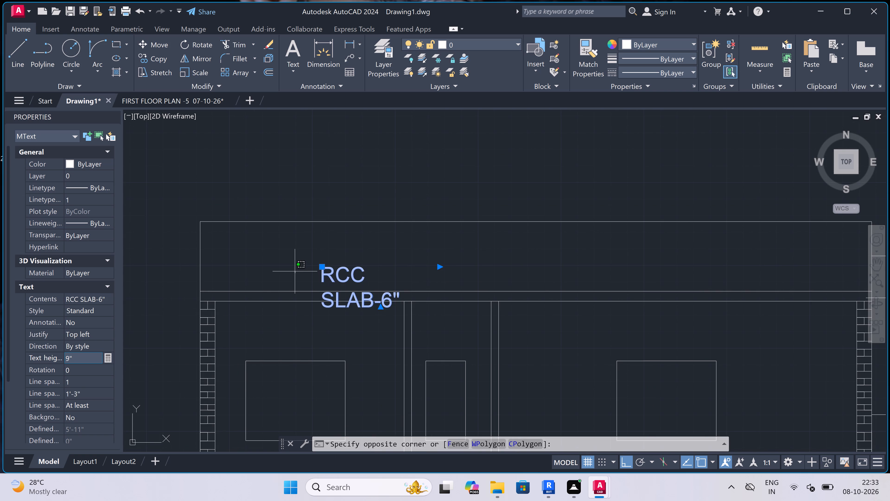
{"action": "left_click", "coordinate": [82, 355]}
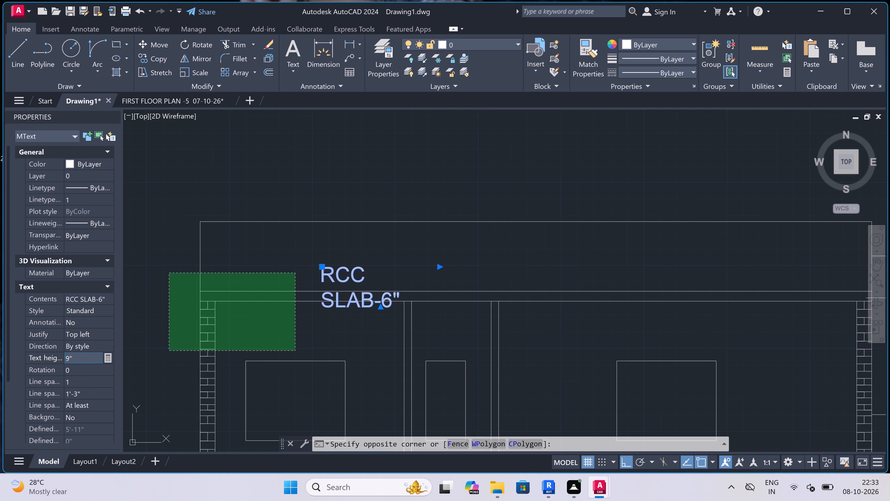
{"action": "key", "text": "BackSpace"}
{"action": "key", "text": "BackSpace"}
{"action": "key", "text": "BackSpace"}
{"action": "key", "text": "BackSpace"}
{"action": "key", "text": "BackSpace"}
{"action": "key", "text": "BackSpace"}
{"action": "key", "text": "BackSpace"}
{"action": "key", "text": "BackSpace"}
{"action": "key", "text": "BackSpace"}
{"action": "key", "text": "BackSpace"}
{"action": "key", "text": "BackSpace"}
{"action": "key", "text": "BackSpace"}
{"action": "key", "text": "6"}
{"action": "key", "text": "shift+quotedbl"}
{"action": "left_click", "coordinate": [267, 225]}
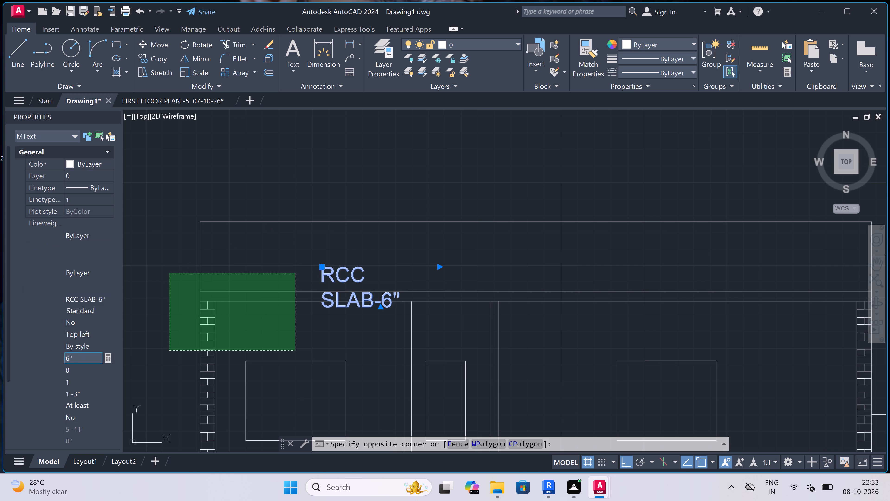
{"action": "key", "text": "Escape"}
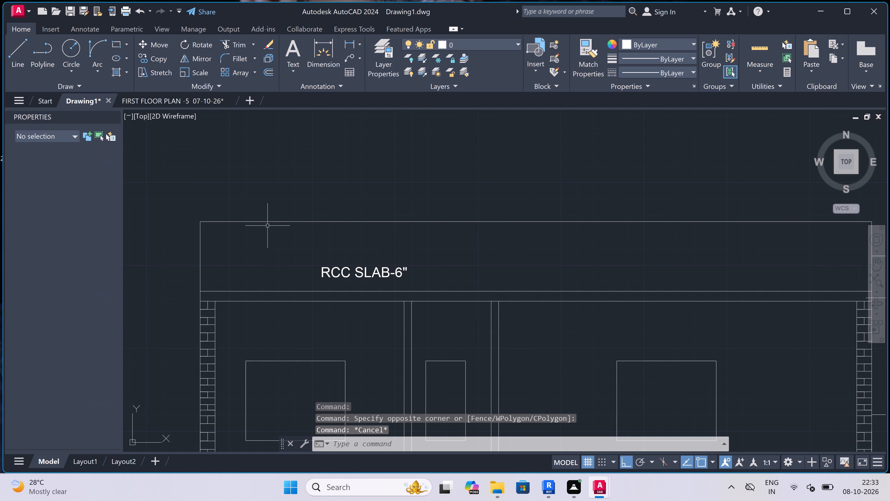
Draw a short vertical leader line from inside the roof slab up to just below the RCC SLAB-6" label.
{"action": "type", "text": "l"}
{"action": "key", "text": "space"}
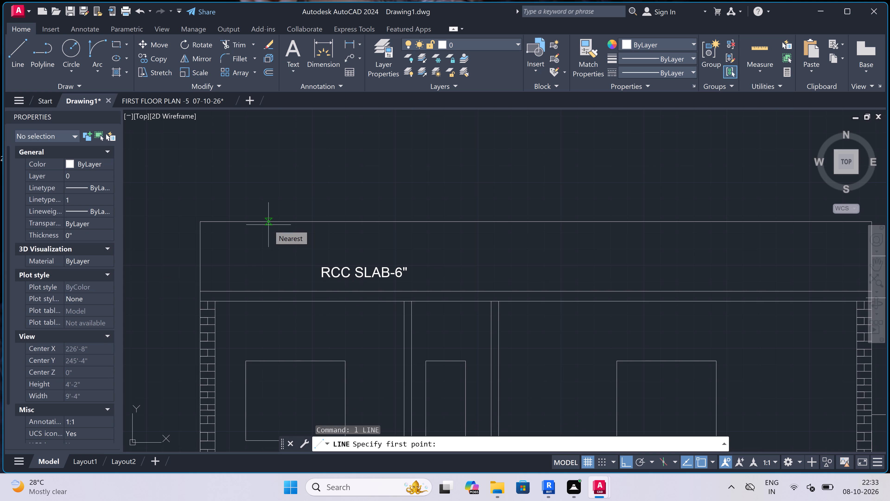
{"action": "scroll", "coordinate": [362, 274], "scroll_direction": "up", "scroll_amount": 4}
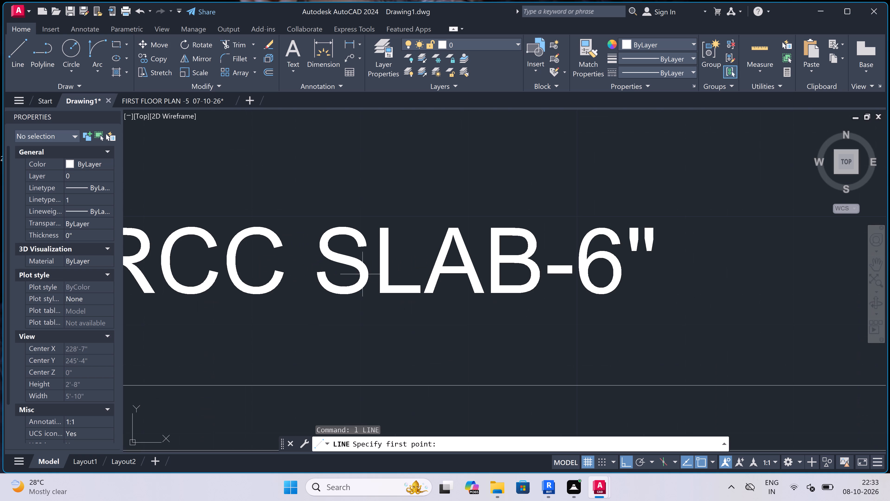
{"action": "left_click", "coordinate": [305, 401]}
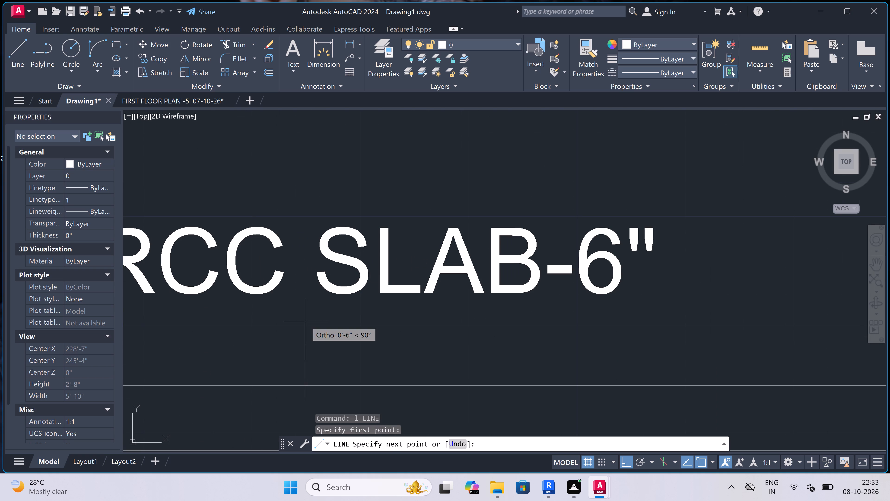
{"action": "double_click", "coordinate": [307, 299]}
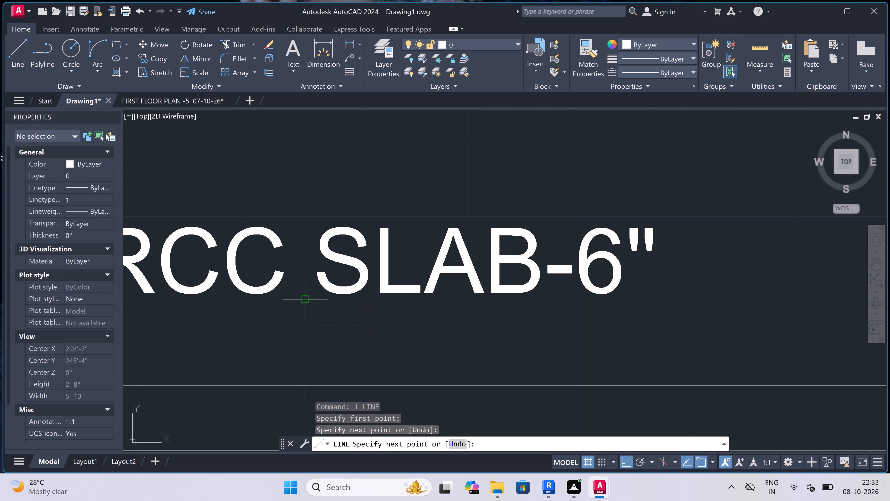
{"action": "key", "text": "Escape"}
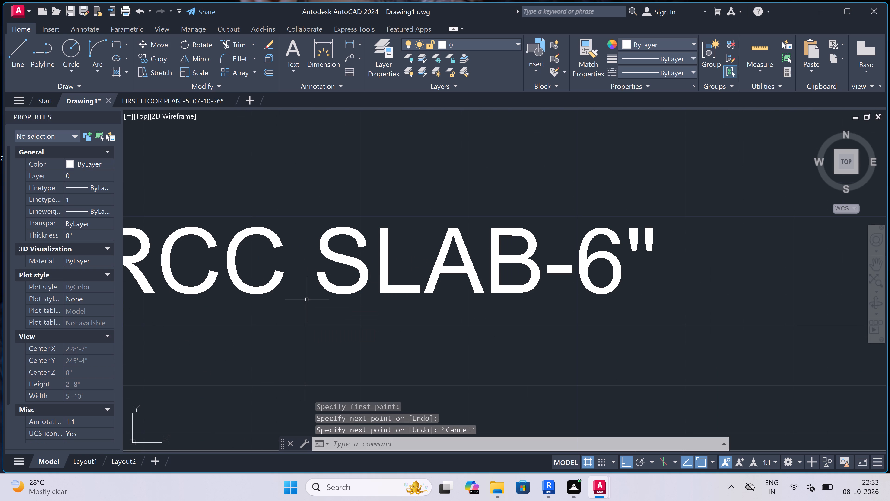
Draw a small closed triangle with Ortho off, inside the roof slab's thickness at its left end above the brick wall.
{"action": "scroll", "coordinate": [309, 298], "scroll_direction": "down", "scroll_amount": 5}
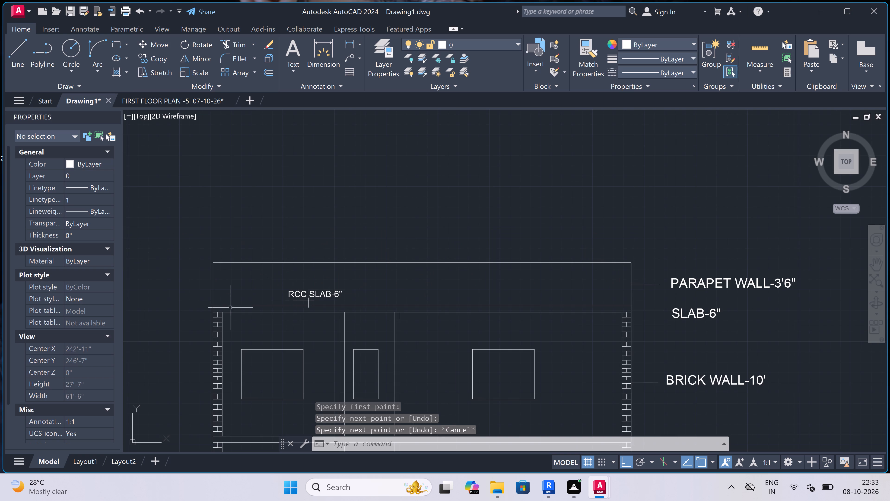
{"action": "scroll", "coordinate": [226, 306], "scroll_direction": "down", "scroll_amount": 2}
{"action": "scroll", "coordinate": [226, 306], "scroll_direction": "up", "scroll_amount": 4}
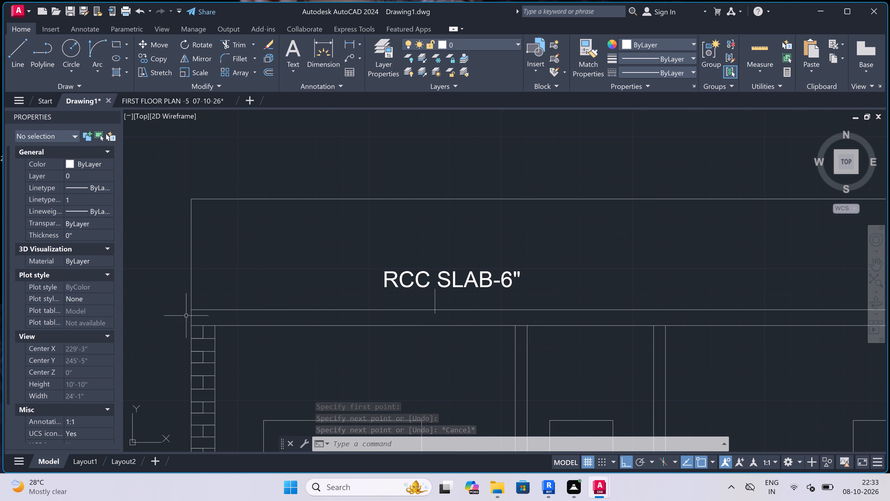
{"action": "scroll", "coordinate": [191, 314], "scroll_direction": "up", "scroll_amount": 3}
{"action": "type", "text": "l"}
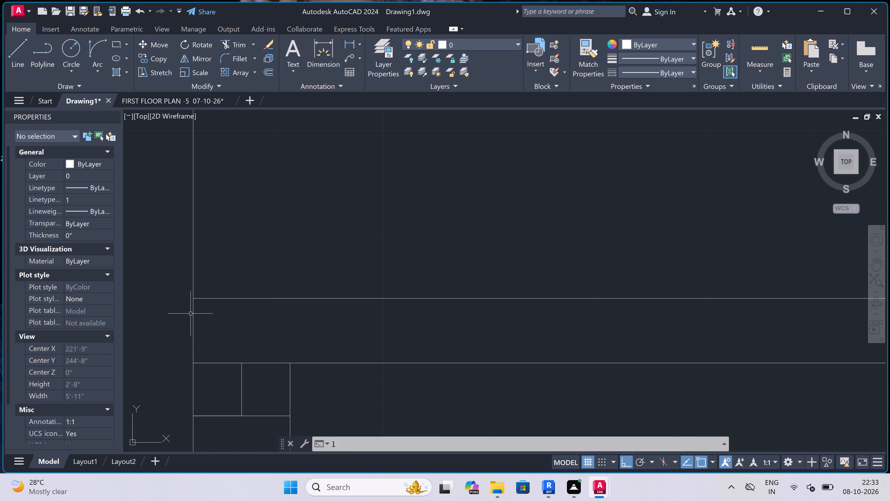
{"action": "key", "text": "space"}
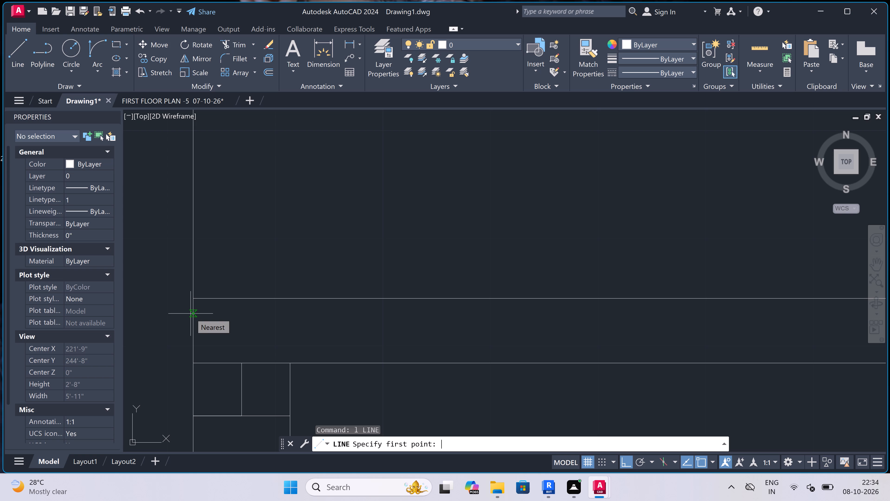
{"action": "scroll", "coordinate": [200, 366], "scroll_direction": "up", "scroll_amount": 2}
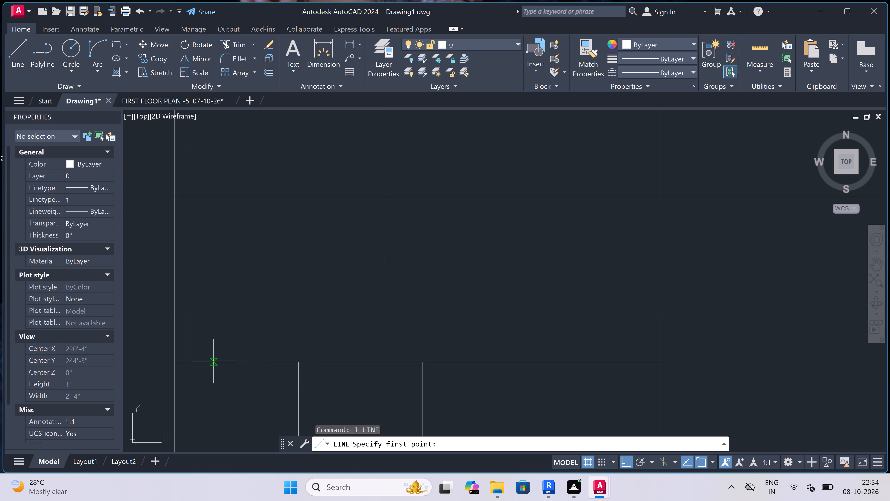
{"action": "left_click", "coordinate": [203, 319]}
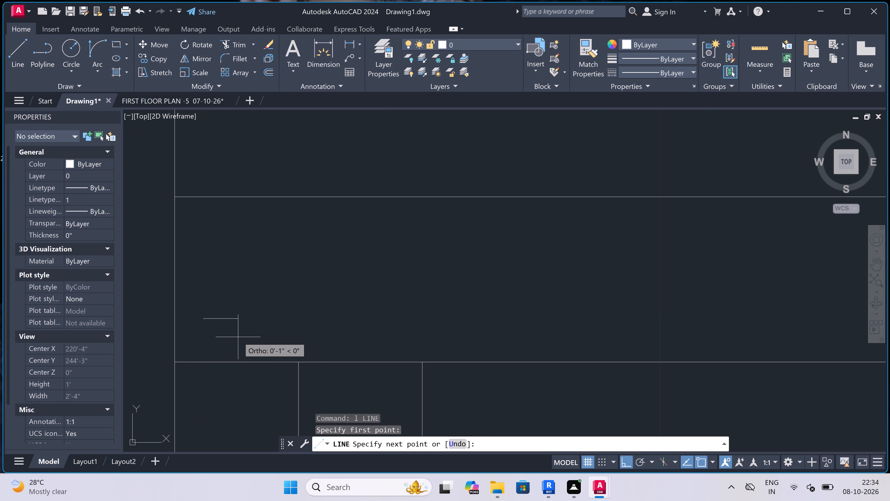
{"action": "key", "text": "F8"}
{"action": "scroll", "coordinate": [238, 337], "scroll_direction": "up", "scroll_amount": 1}
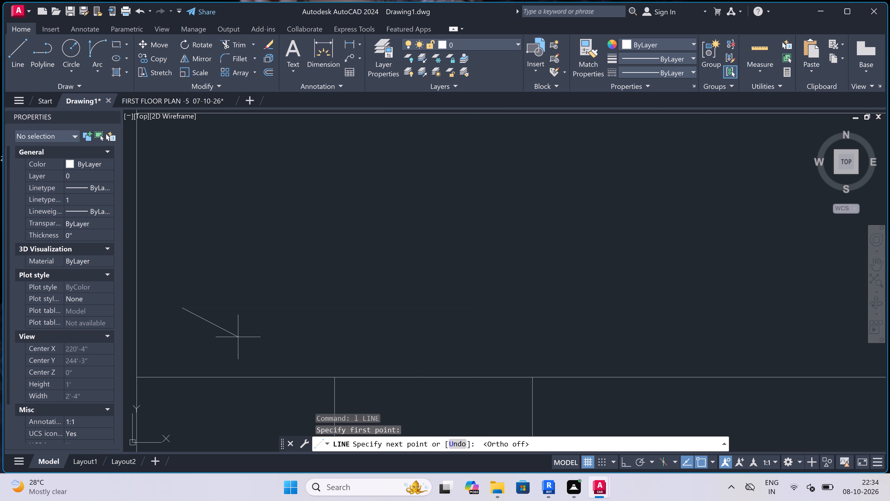
{"action": "left_click", "coordinate": [239, 338]}
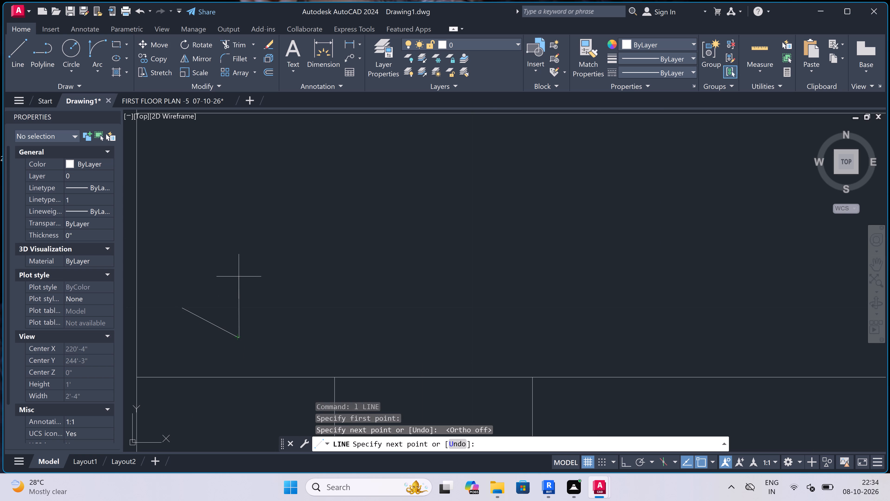
{"action": "left_click", "coordinate": [237, 273]}
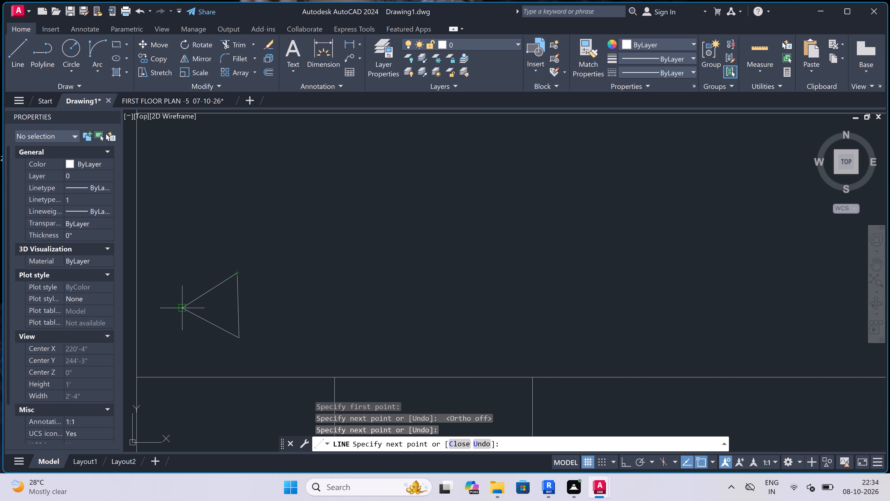
{"action": "left_click", "coordinate": [182, 308]}
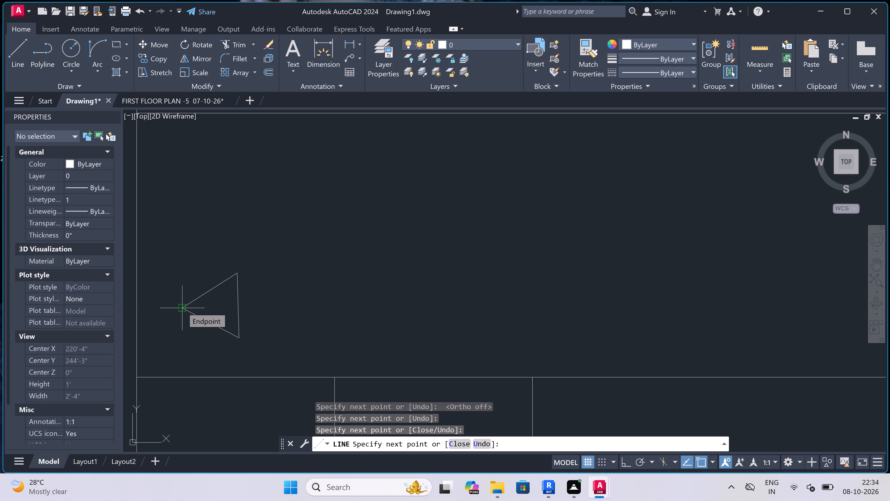
{"action": "key", "text": "Escape"}
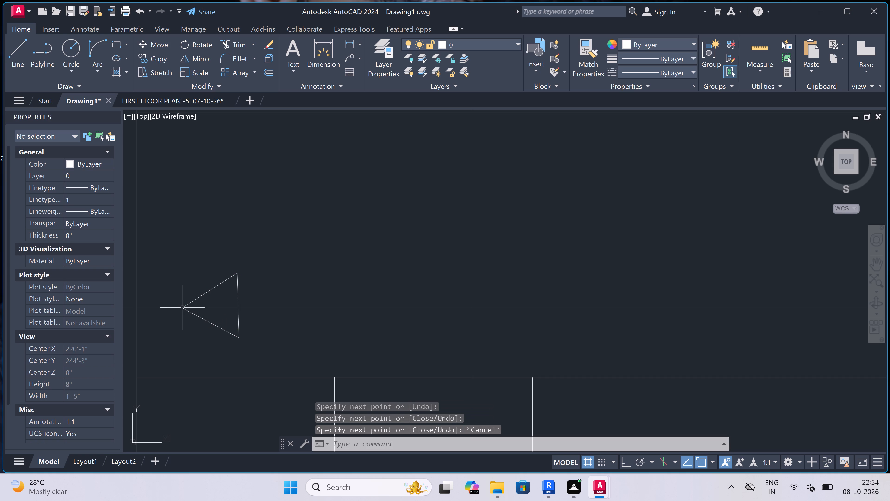
Copy the small triangle from a base point inside it, placing three scattered copies in the roof slab's left end near the brick wall.
{"action": "left_click", "coordinate": [255, 263]}
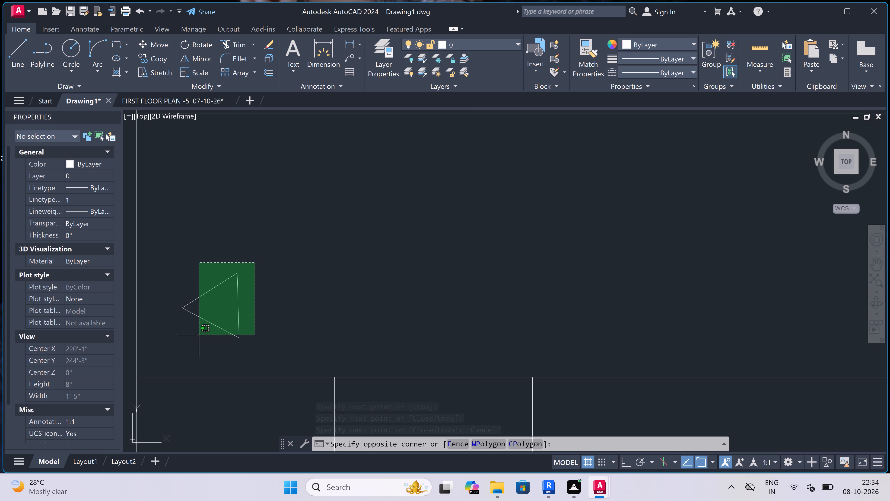
{"action": "left_click", "coordinate": [187, 344]}
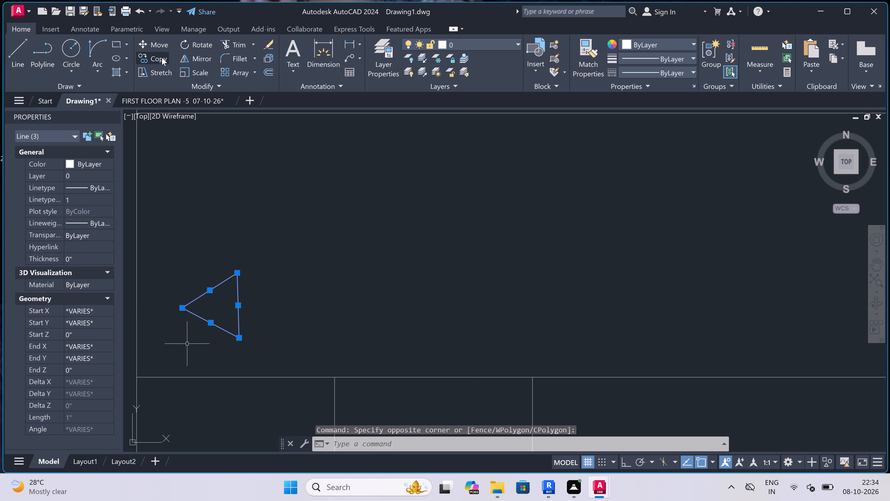
{"action": "left_click", "coordinate": [162, 58]}
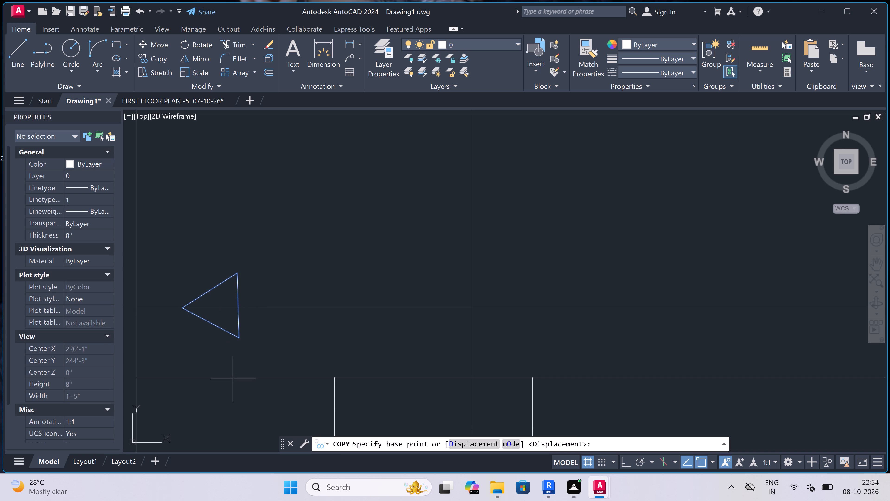
{"action": "left_click", "coordinate": [223, 308]}
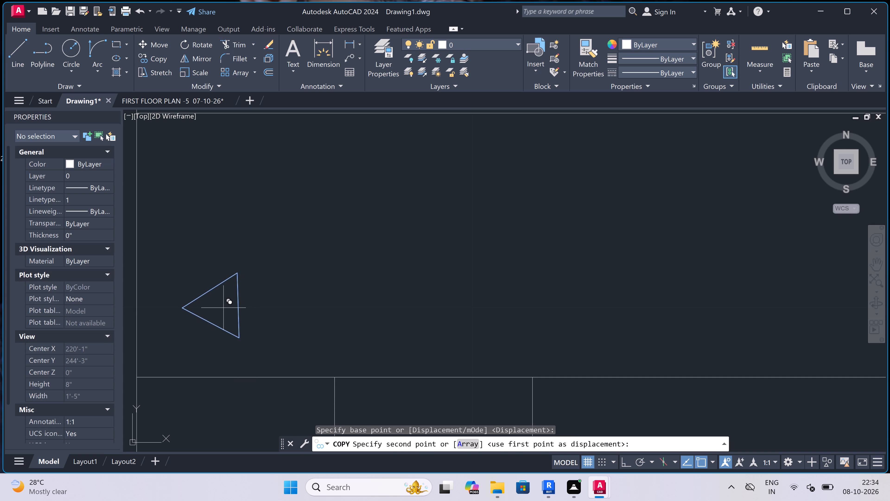
{"action": "scroll", "coordinate": [223, 308], "scroll_direction": "down", "scroll_amount": 2}
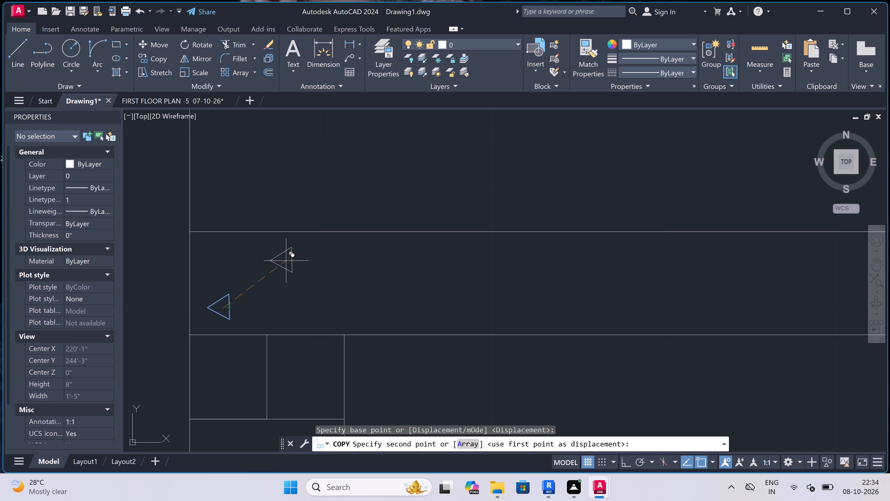
{"action": "left_click", "coordinate": [300, 250]}
{"action": "left_click", "coordinate": [465, 276]}
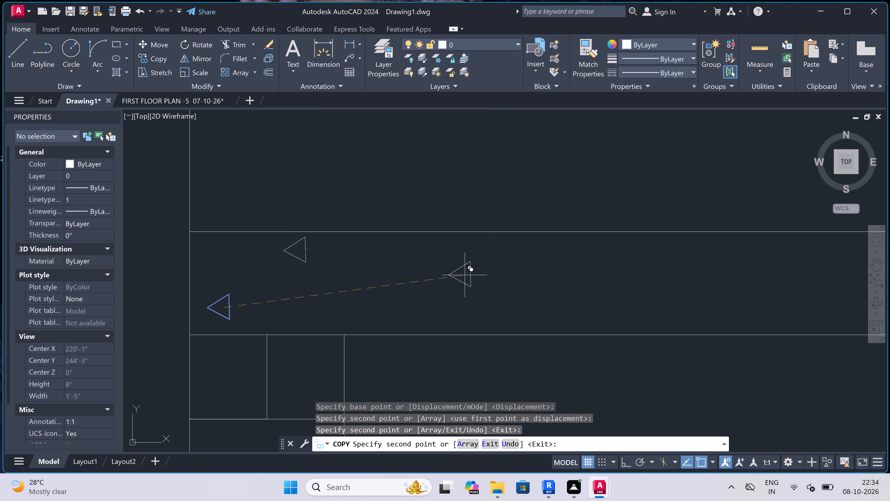
{"action": "left_click", "coordinate": [365, 299]}
Place five more triangle copies staggered within the slab thickness, continuing rightward from the brick wall toward the RCC SLAB-6" label.
{"action": "scroll", "coordinate": [254, 297], "scroll_direction": "down", "scroll_amount": 3}
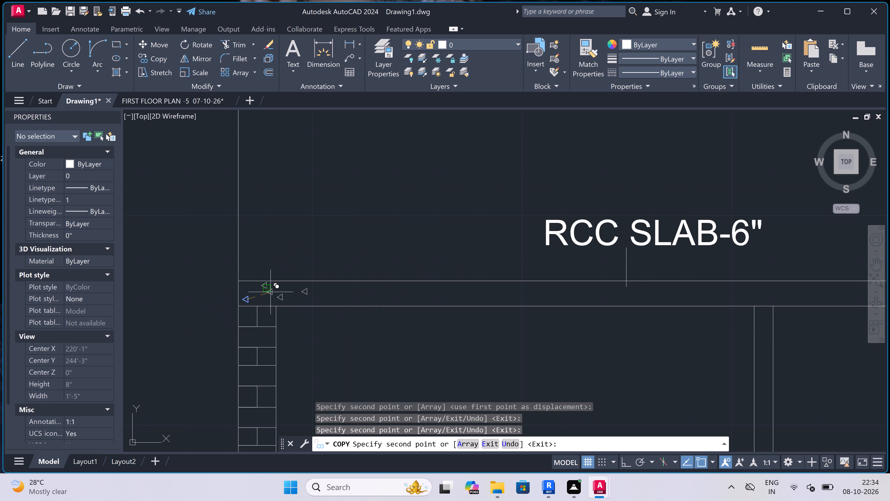
{"action": "scroll", "coordinate": [357, 292], "scroll_direction": "up", "scroll_amount": 2}
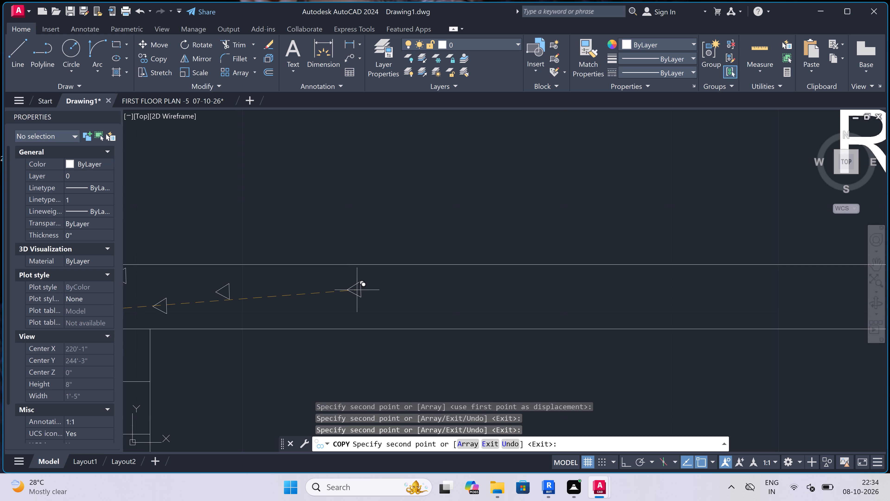
{"action": "scroll", "coordinate": [357, 290], "scroll_direction": "up", "scroll_amount": 1}
{"action": "scroll", "coordinate": [357, 283], "scroll_direction": "down", "scroll_amount": 1}
{"action": "left_click", "coordinate": [359, 281]}
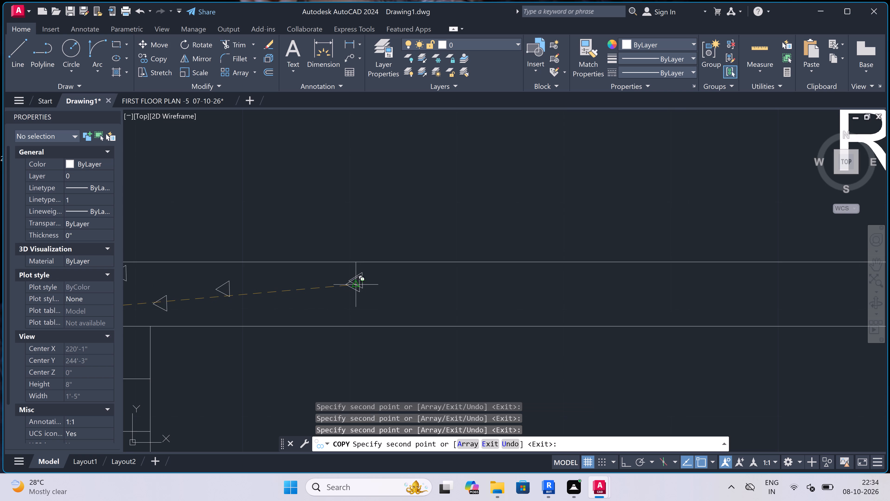
{"action": "scroll", "coordinate": [296, 311], "scroll_direction": "up", "scroll_amount": 1}
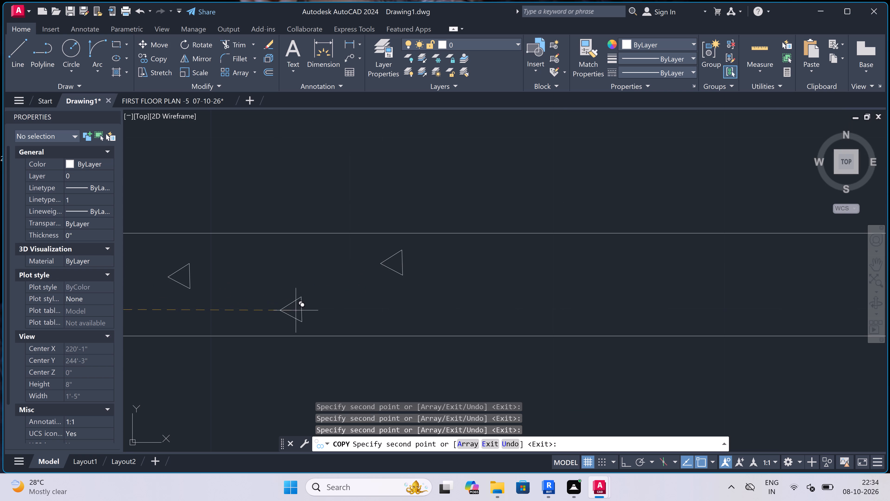
{"action": "left_click", "coordinate": [296, 310]}
{"action": "scroll", "coordinate": [272, 299], "scroll_direction": "down", "scroll_amount": 4}
{"action": "scroll", "coordinate": [305, 300], "scroll_direction": "up", "scroll_amount": 3}
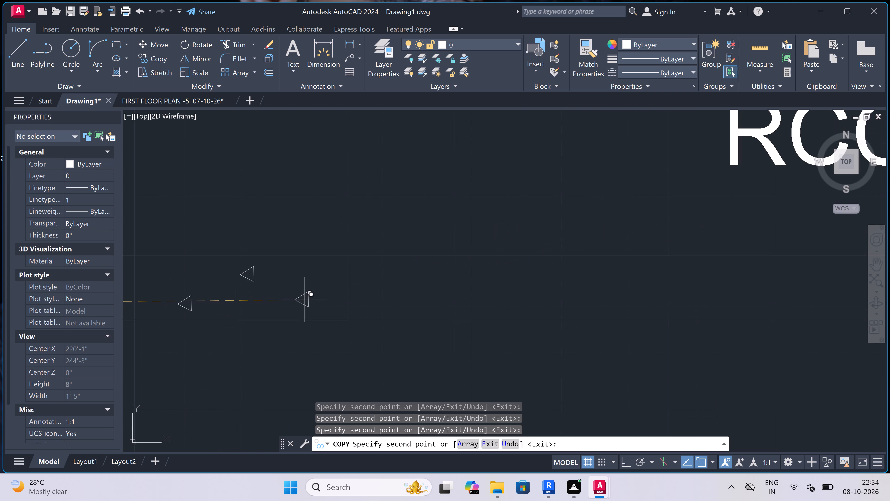
{"action": "left_click", "coordinate": [305, 307]}
{"action": "scroll", "coordinate": [277, 296], "scroll_direction": "down", "scroll_amount": 3}
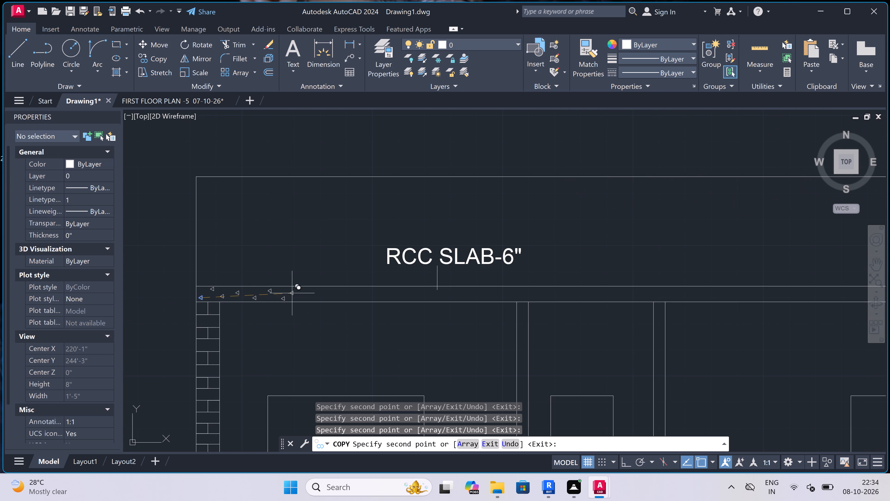
{"action": "scroll", "coordinate": [303, 295], "scroll_direction": "up", "scroll_amount": 3}
{"action": "left_click", "coordinate": [291, 285]}
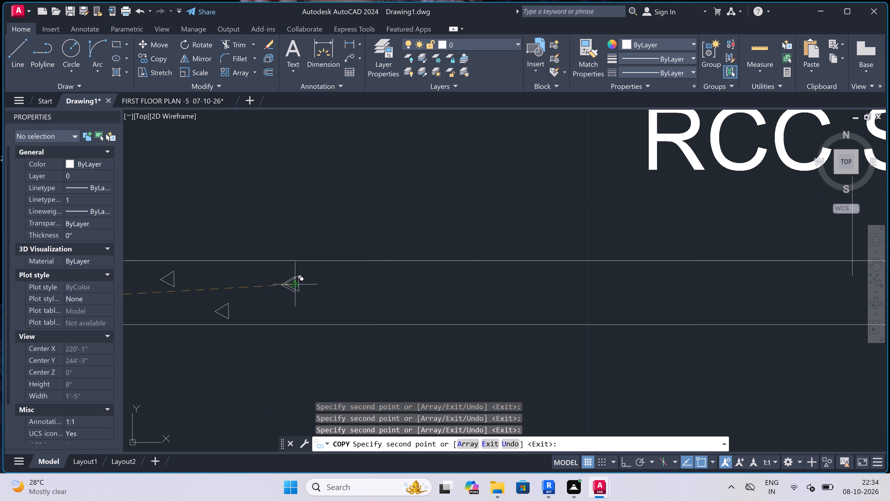
{"action": "left_click", "coordinate": [393, 277]}
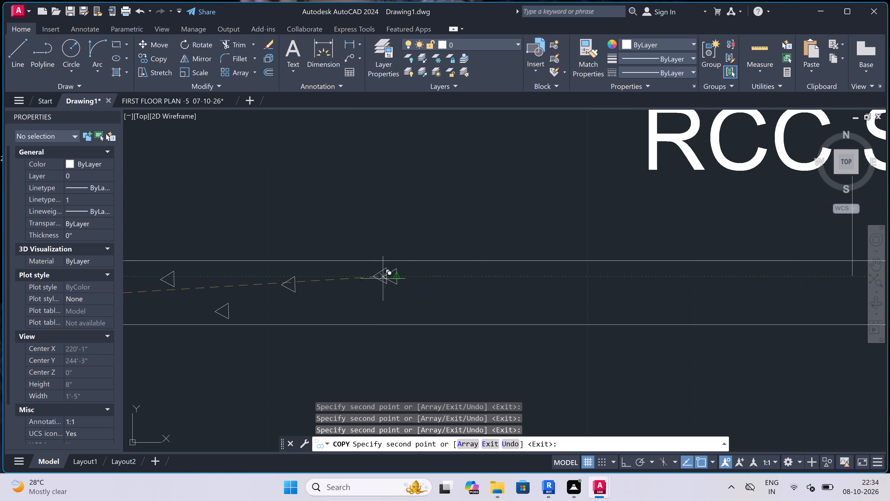
Place seven more triangle copies in alternating high and low positions inside the slab, up to just before the label's leader line.
{"action": "scroll", "coordinate": [250, 303], "scroll_direction": "down", "scroll_amount": 2}
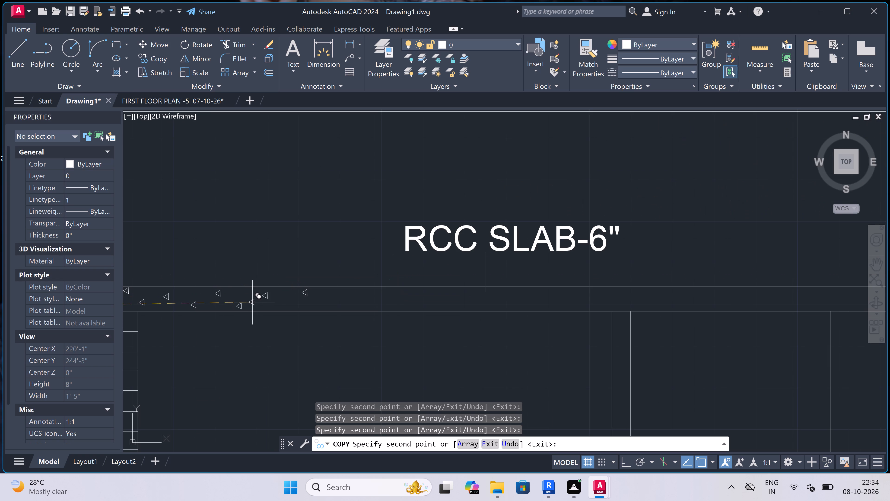
{"action": "scroll", "coordinate": [286, 309], "scroll_direction": "up", "scroll_amount": 3}
{"action": "left_click", "coordinate": [299, 299]}
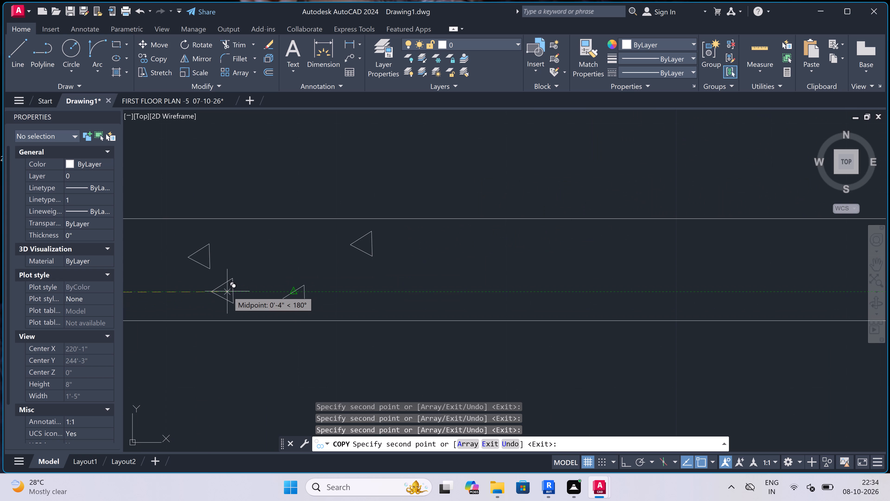
{"action": "scroll", "coordinate": [227, 291], "scroll_direction": "down", "scroll_amount": 2}
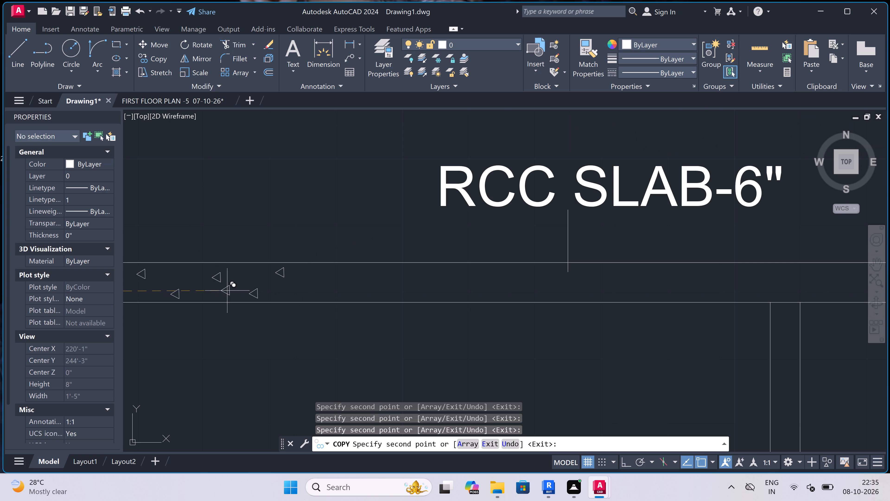
{"action": "scroll", "coordinate": [194, 289], "scroll_direction": "down", "scroll_amount": 2}
{"action": "scroll", "coordinate": [224, 292], "scroll_direction": "up", "scroll_amount": 3}
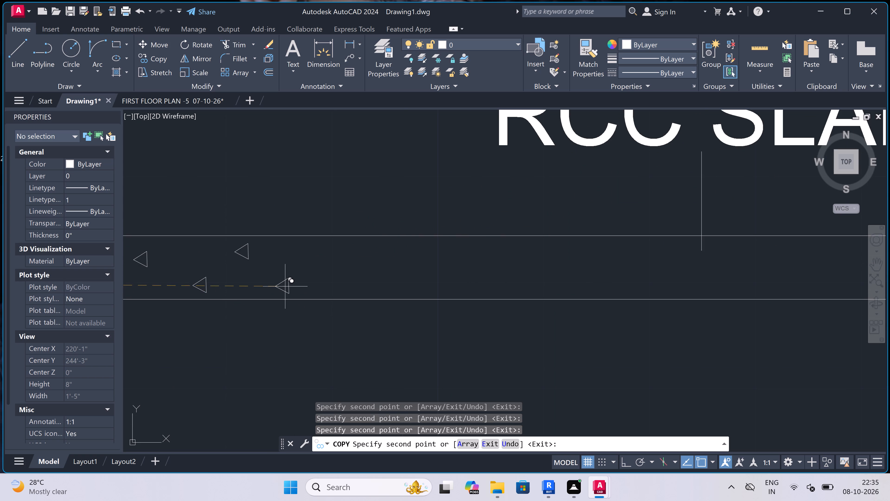
{"action": "left_click", "coordinate": [289, 285]}
{"action": "left_click", "coordinate": [349, 259]}
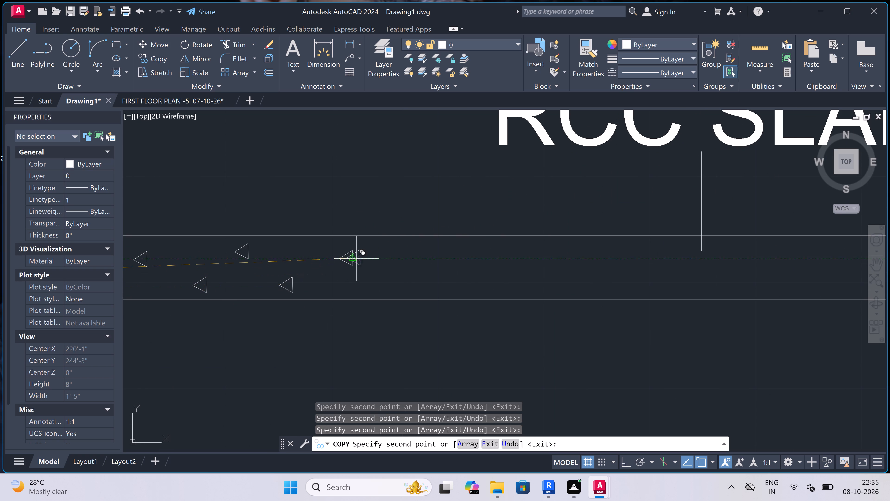
{"action": "left_click", "coordinate": [466, 249]}
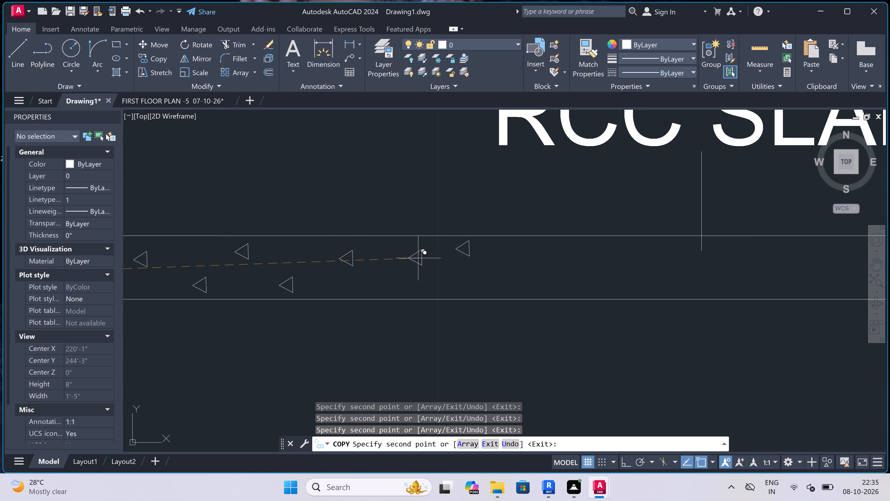
{"action": "left_click", "coordinate": [416, 281]}
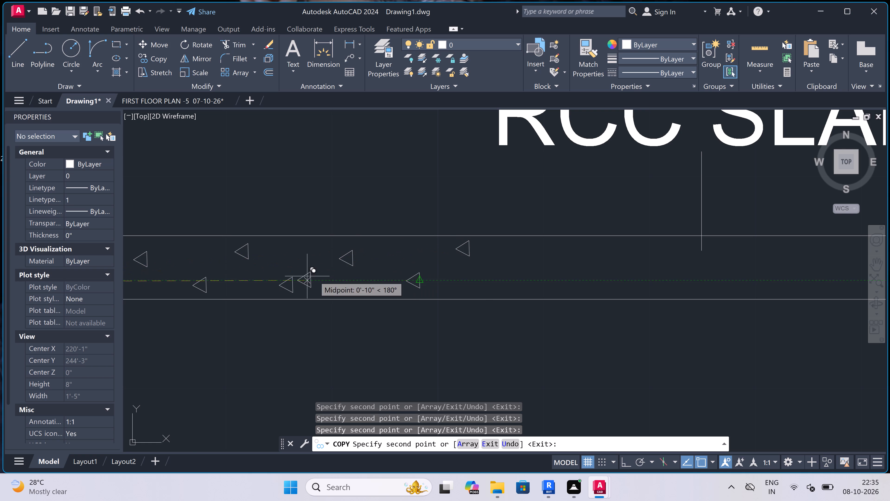
{"action": "scroll", "coordinate": [307, 276], "scroll_direction": "down", "scroll_amount": 3}
{"action": "scroll", "coordinate": [396, 274], "scroll_direction": "up", "scroll_amount": 2}
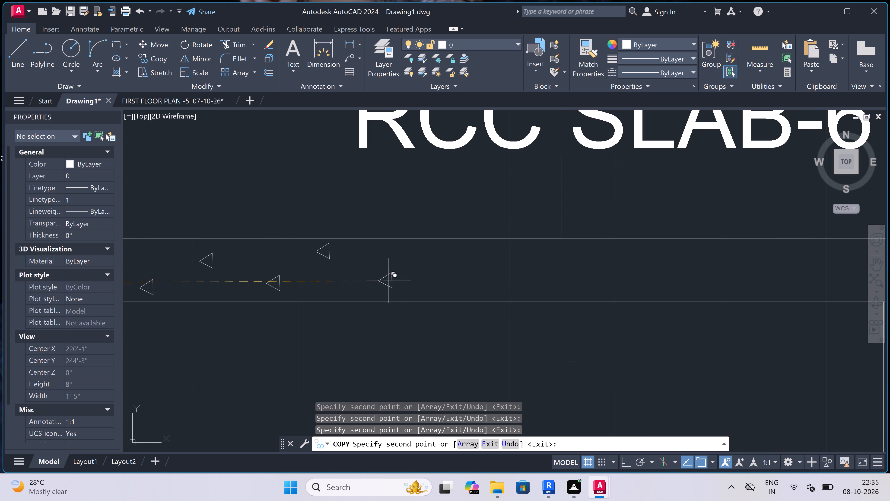
{"action": "left_click", "coordinate": [378, 285]}
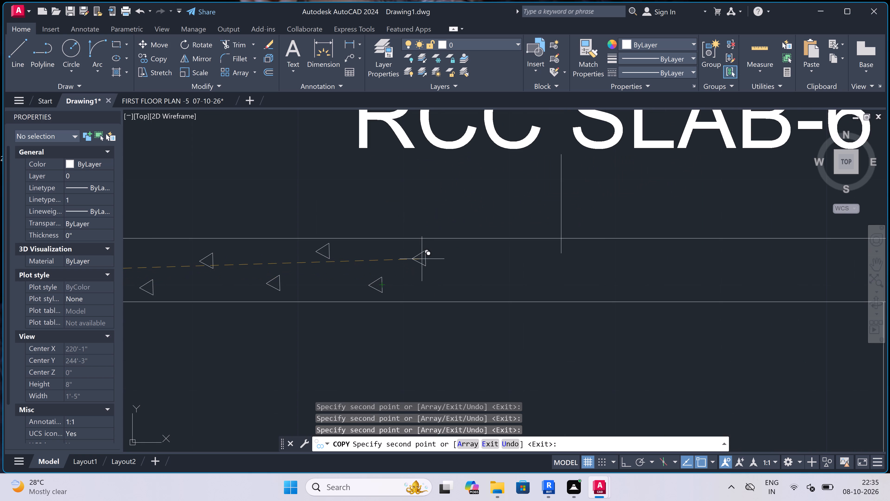
{"action": "left_click", "coordinate": [420, 259]}
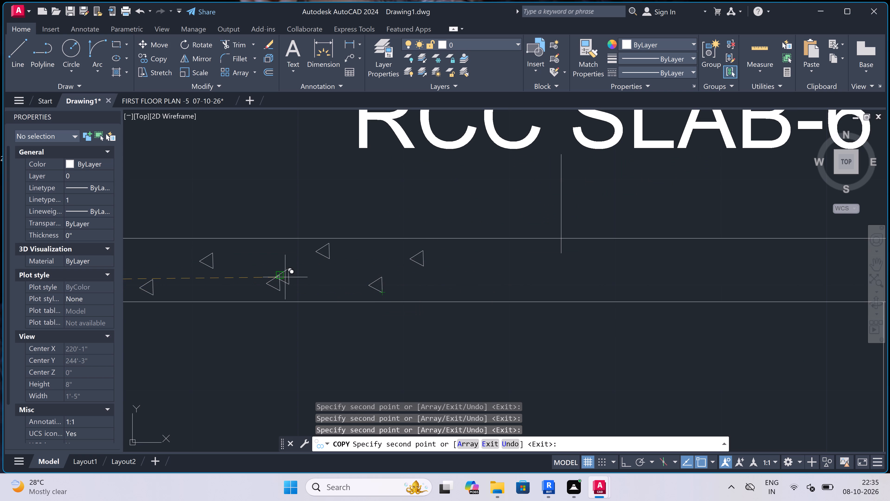
Place five triangle copies inside the slab around the lower end of the RCC SLAB-6" leader line.
{"action": "scroll", "coordinate": [285, 277], "scroll_direction": "down", "scroll_amount": 2}
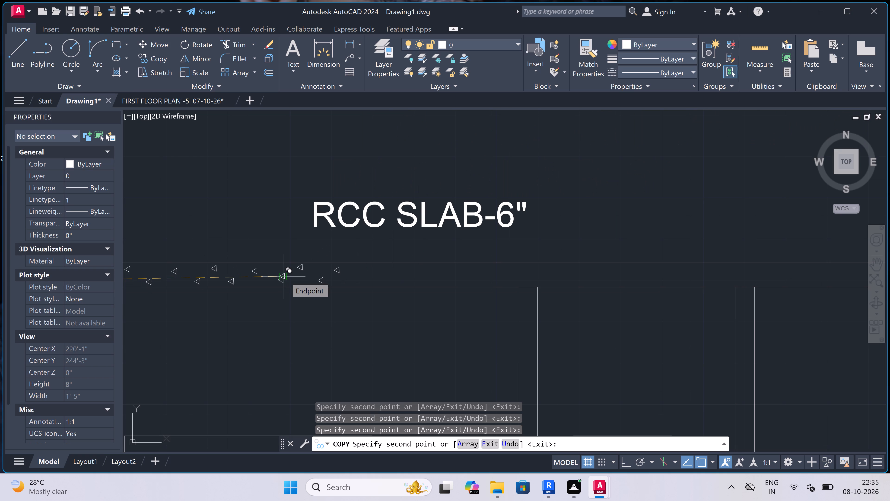
{"action": "scroll", "coordinate": [286, 277], "scroll_direction": "down", "scroll_amount": 1}
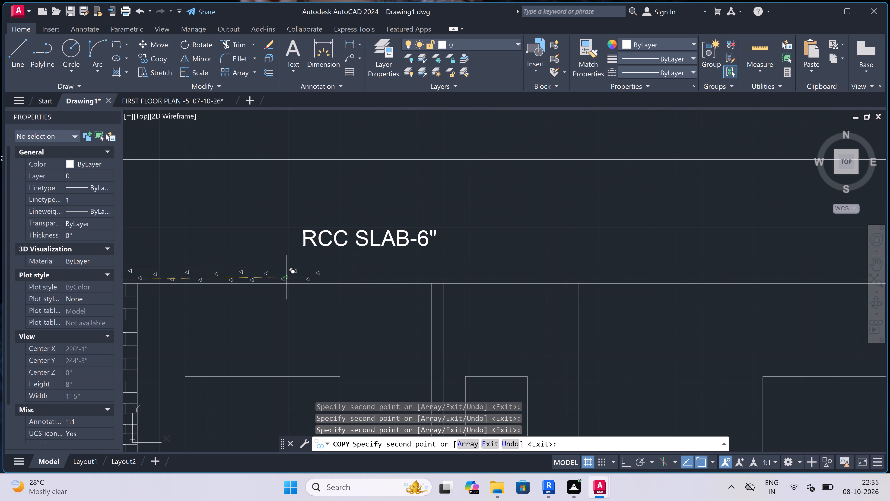
{"action": "scroll", "coordinate": [375, 280], "scroll_direction": "up", "scroll_amount": 3}
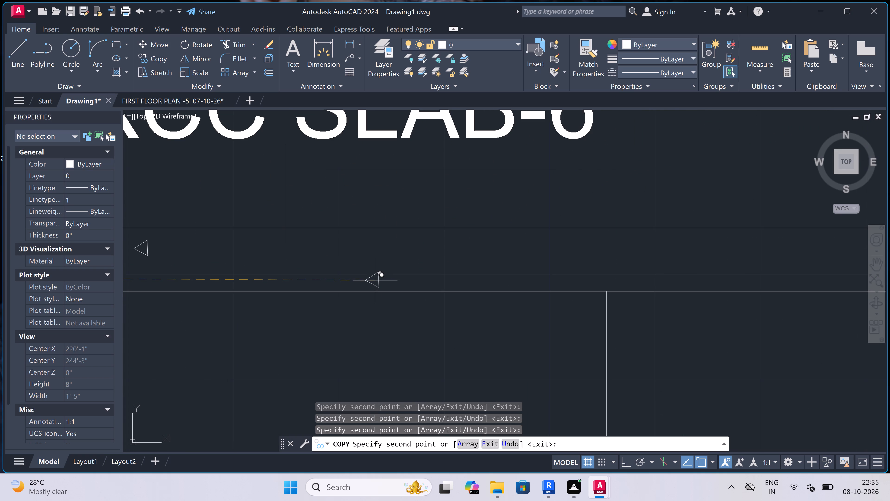
{"action": "scroll", "coordinate": [375, 280], "scroll_direction": "down", "scroll_amount": 1}
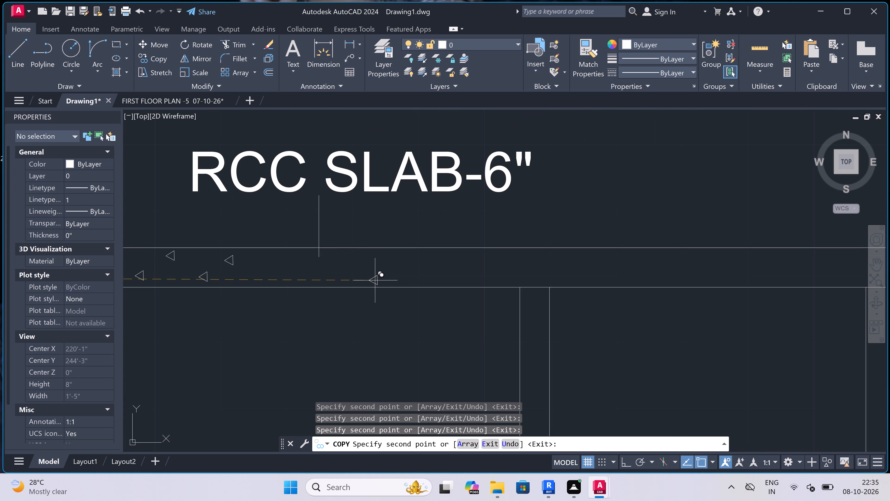
{"action": "left_click", "coordinate": [375, 280]}
{"action": "left_click", "coordinate": [339, 262]}
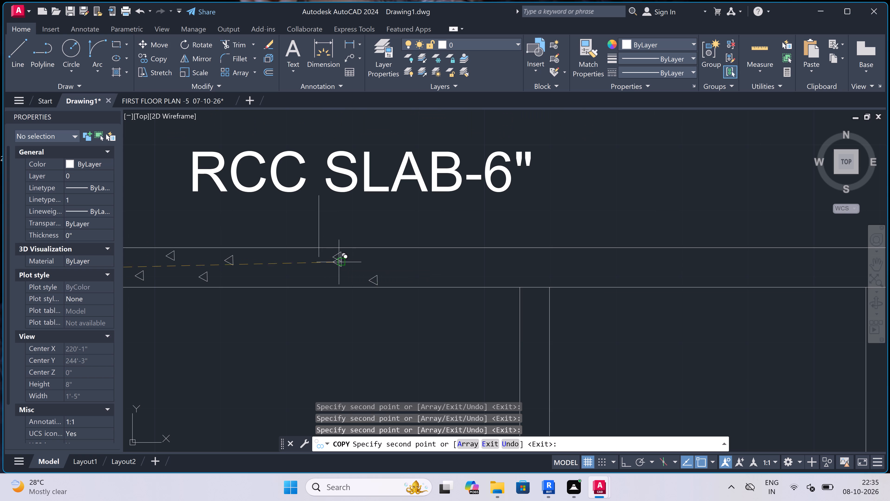
{"action": "left_click", "coordinate": [320, 278]}
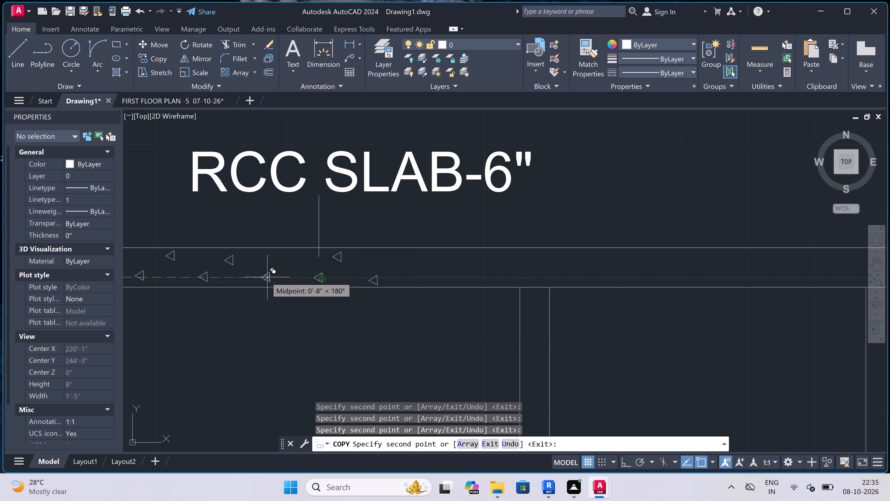
{"action": "left_click", "coordinate": [261, 278]}
{"action": "left_click", "coordinate": [289, 259]}
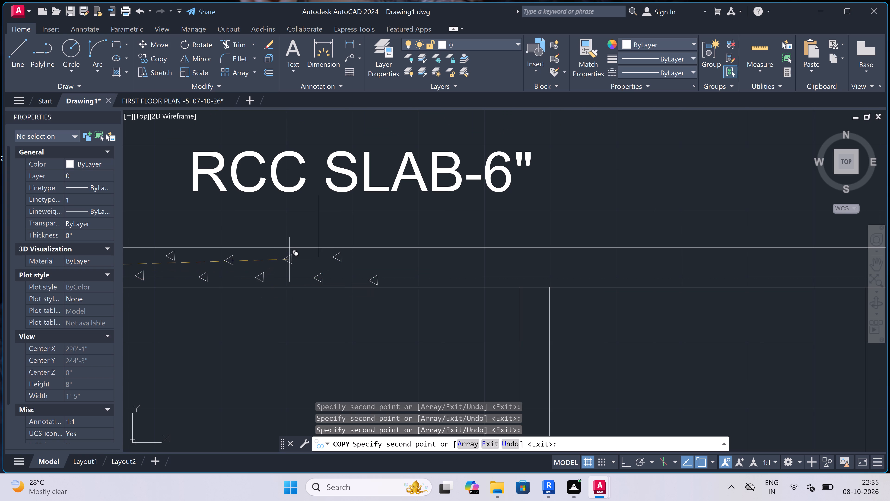
Place four staggered triangle copies inside the slab between the RCC SLAB-6" leader line and the first interior wall beyond it.
{"action": "scroll", "coordinate": [224, 284], "scroll_direction": "down", "scroll_amount": 2}
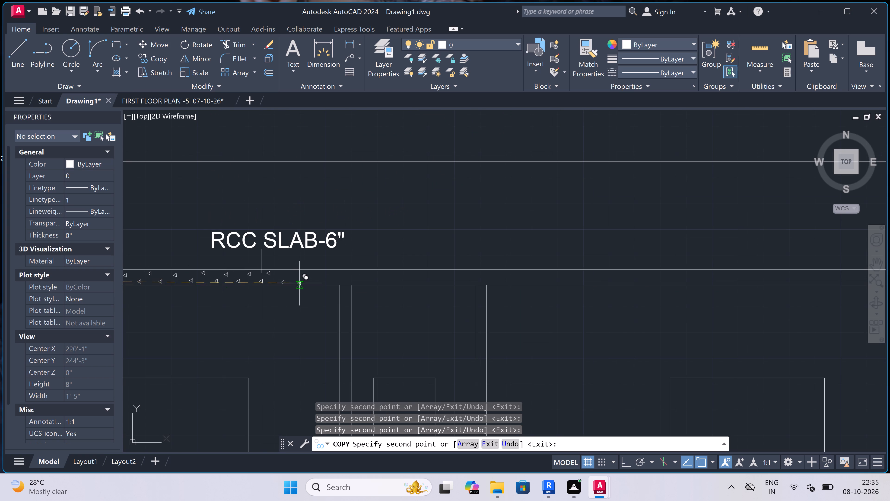
{"action": "scroll", "coordinate": [299, 283], "scroll_direction": "up", "scroll_amount": 3}
{"action": "left_click", "coordinate": [304, 279]}
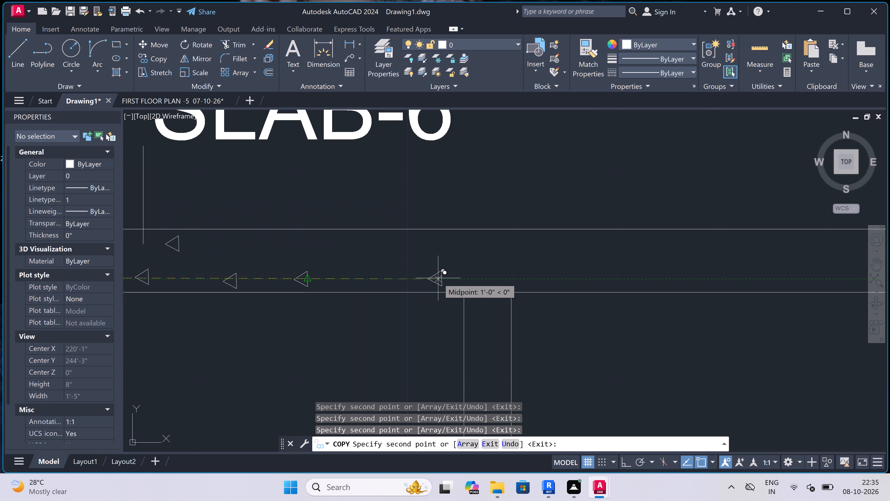
{"action": "left_click", "coordinate": [438, 278]}
{"action": "left_click", "coordinate": [371, 253]}
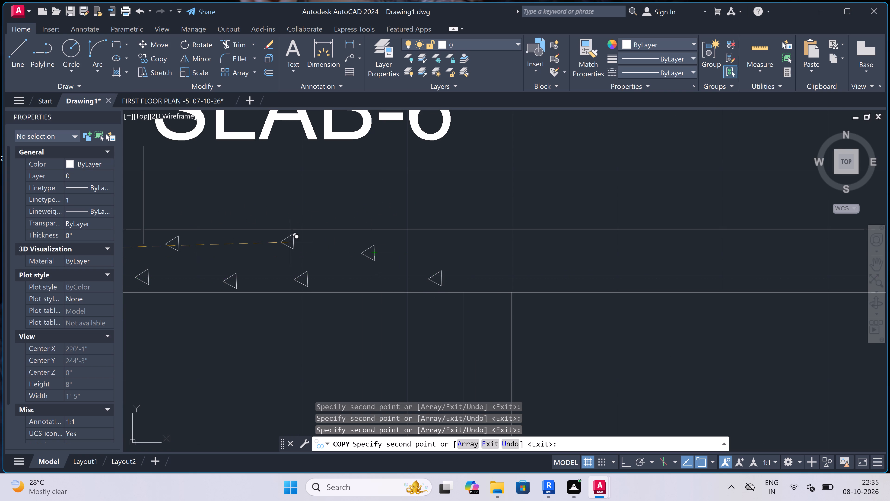
{"action": "left_click", "coordinate": [276, 248]}
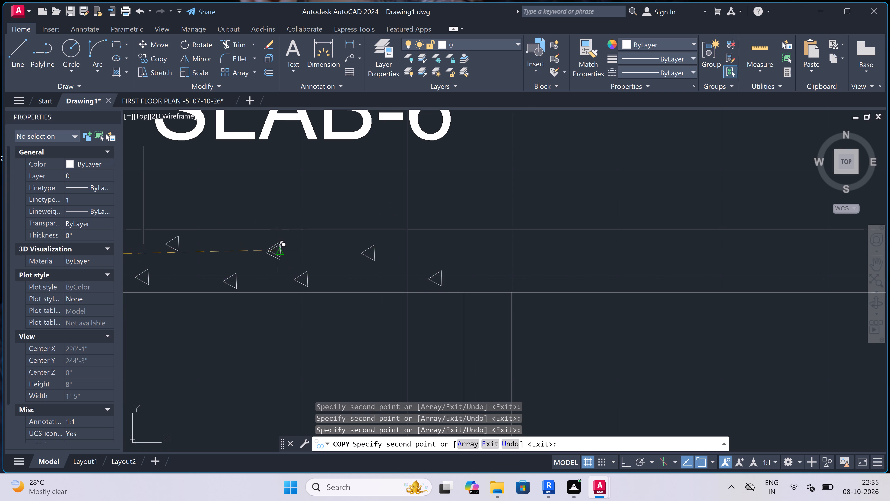
Place three triangle copies in the slab above and just past that first interior wall, two high and one low.
{"action": "scroll", "coordinate": [267, 284], "scroll_direction": "down", "scroll_amount": 1}
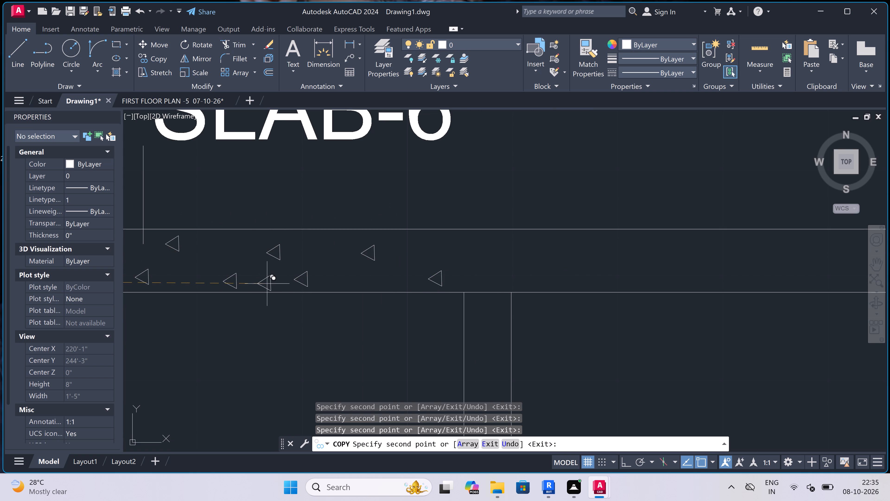
{"action": "scroll", "coordinate": [267, 284], "scroll_direction": "down", "scroll_amount": 3}
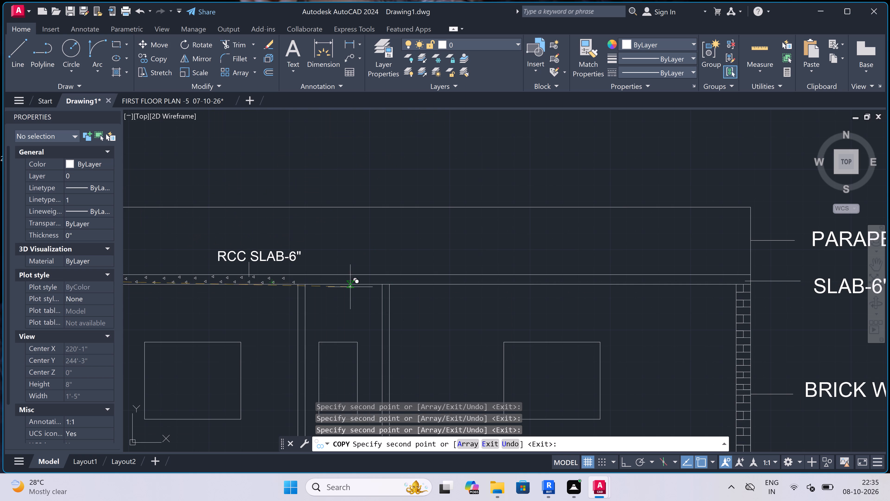
{"action": "scroll", "coordinate": [336, 278], "scroll_direction": "up", "scroll_amount": 4}
{"action": "scroll", "coordinate": [340, 278], "scroll_direction": "down", "scroll_amount": 2}
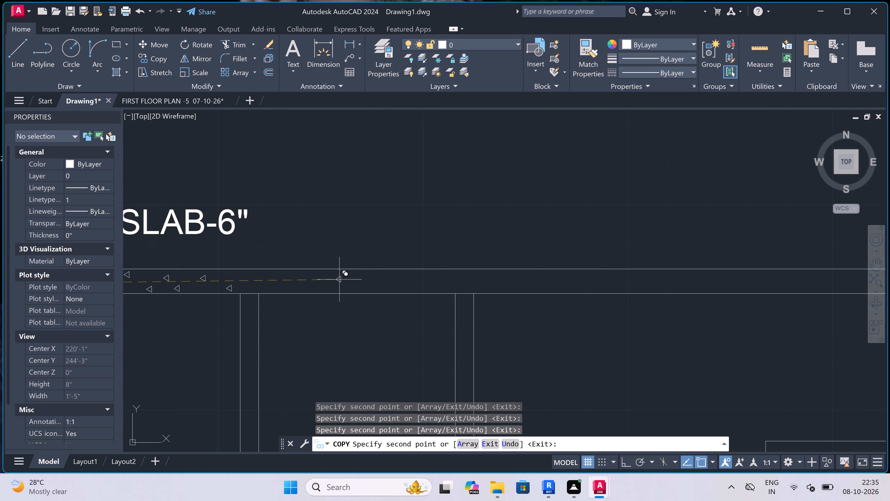
{"action": "scroll", "coordinate": [300, 293], "scroll_direction": "up", "scroll_amount": 3}
{"action": "scroll", "coordinate": [305, 279], "scroll_direction": "down", "scroll_amount": 1}
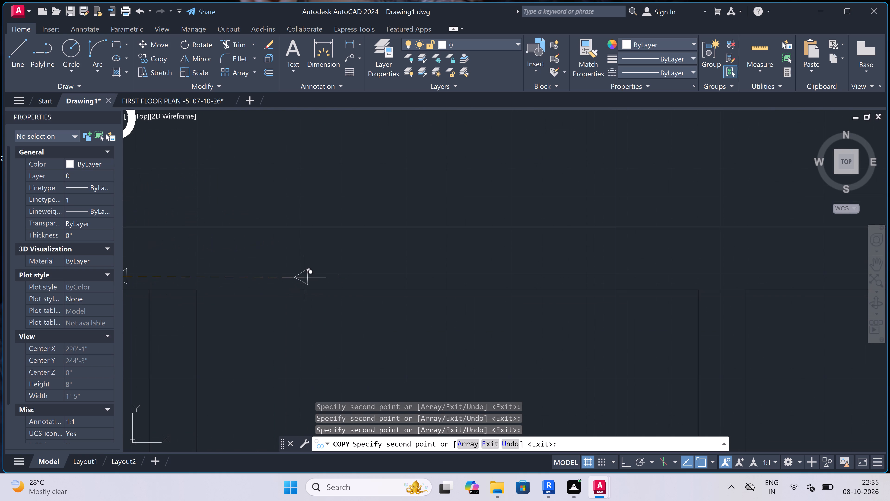
{"action": "scroll", "coordinate": [249, 265], "scroll_direction": "down", "scroll_amount": 1}
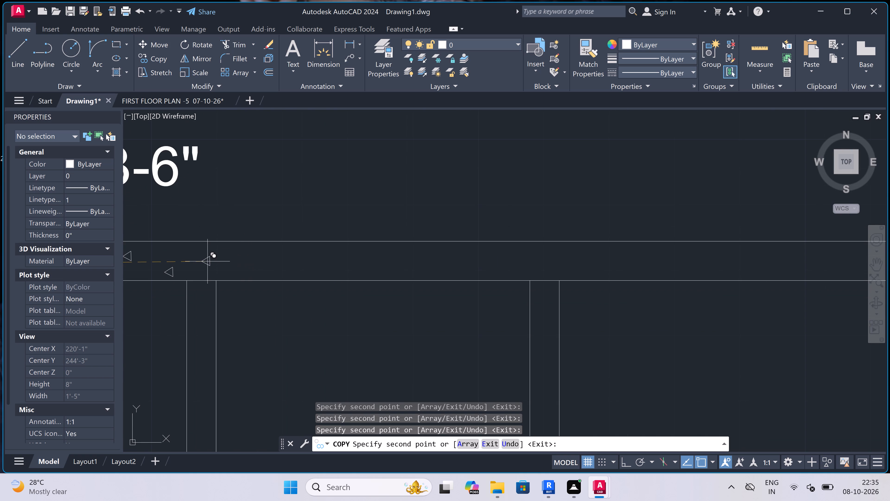
{"action": "scroll", "coordinate": [265, 266], "scroll_direction": "down", "scroll_amount": 2}
{"action": "scroll", "coordinate": [211, 275], "scroll_direction": "up", "scroll_amount": 2}
{"action": "scroll", "coordinate": [306, 246], "scroll_direction": "up", "scroll_amount": 2}
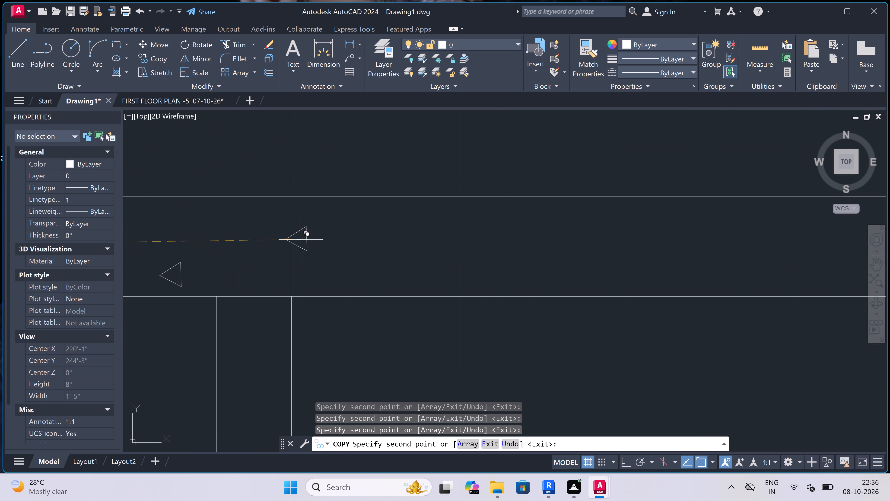
{"action": "left_click", "coordinate": [259, 226]}
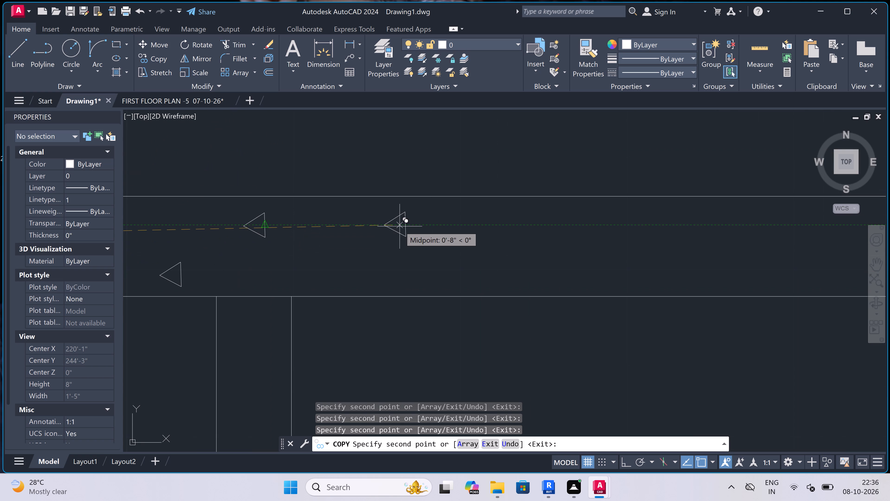
{"action": "left_click", "coordinate": [458, 227]}
{"action": "left_click", "coordinate": [369, 267]}
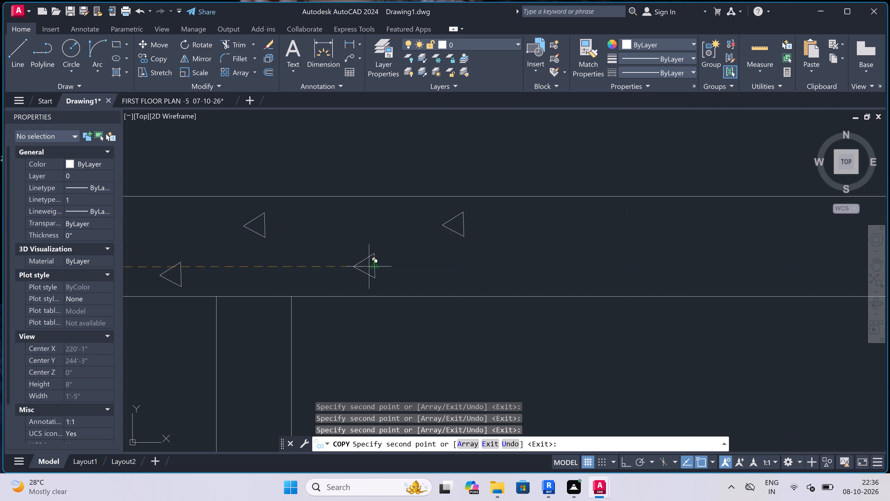
Place five more triangle copies alternating low and high in the slab, continuing rightward to just before the second interior wall.
{"action": "scroll", "coordinate": [292, 269], "scroll_direction": "down", "scroll_amount": 2}
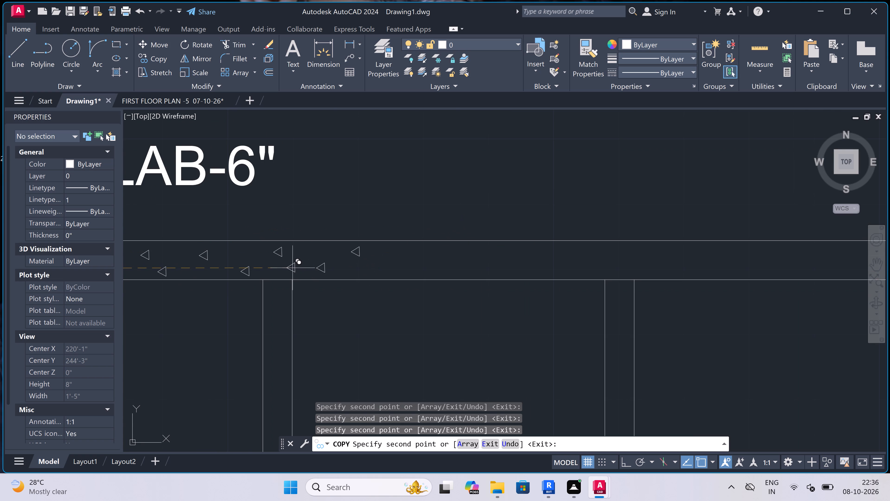
{"action": "scroll", "coordinate": [292, 268], "scroll_direction": "down", "scroll_amount": 2}
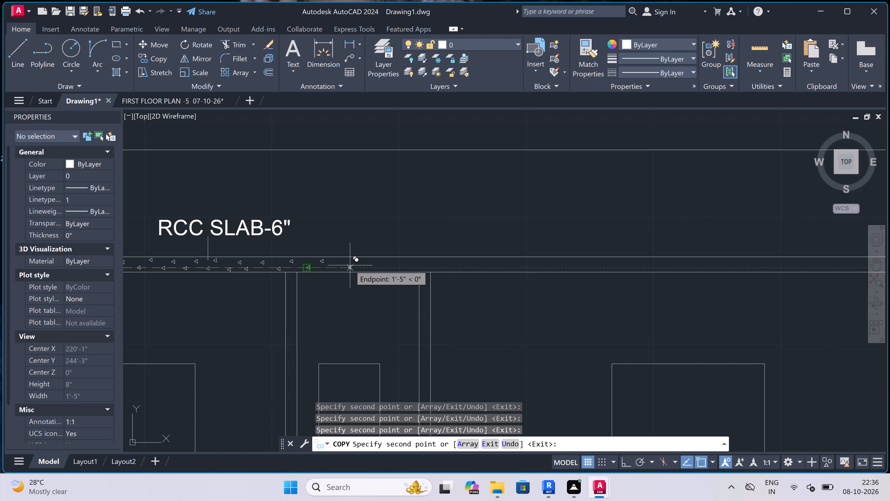
{"action": "scroll", "coordinate": [351, 265], "scroll_direction": "up", "scroll_amount": 3}
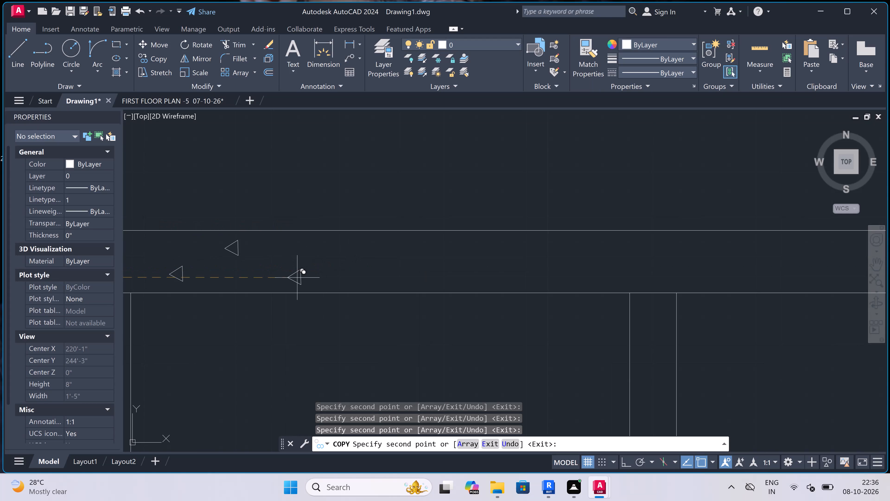
{"action": "left_click", "coordinate": [297, 278]}
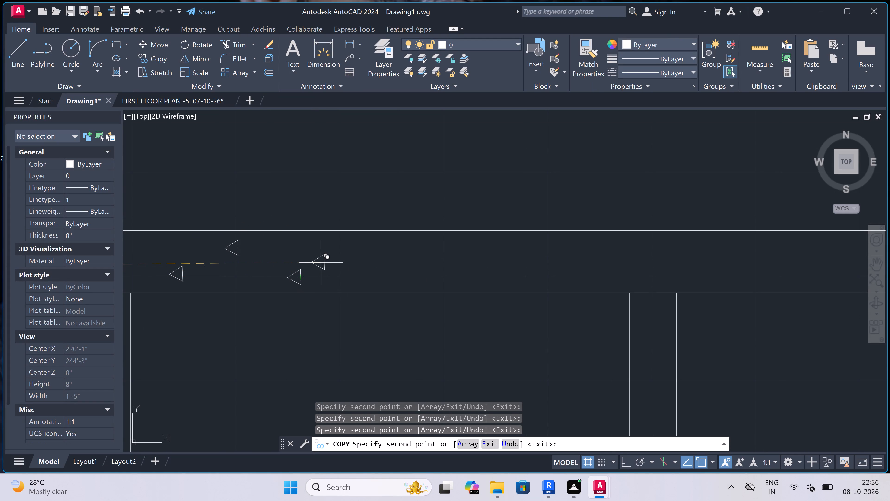
{"action": "left_click", "coordinate": [363, 250]}
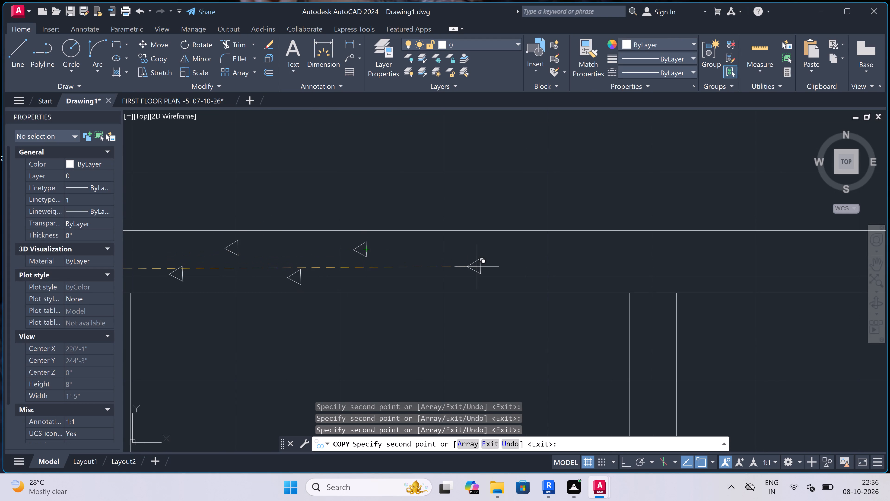
{"action": "left_click", "coordinate": [424, 279]}
{"action": "scroll", "coordinate": [320, 278], "scroll_direction": "down", "scroll_amount": 2}
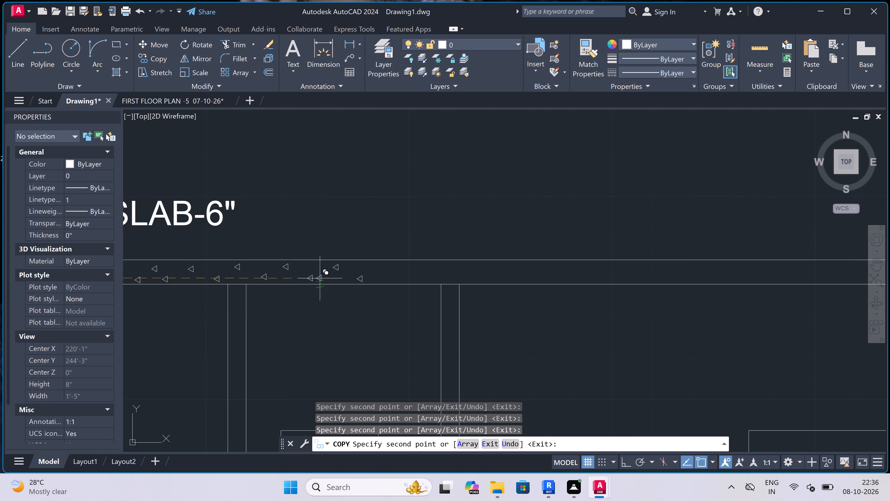
{"action": "scroll", "coordinate": [380, 270], "scroll_direction": "up", "scroll_amount": 3}
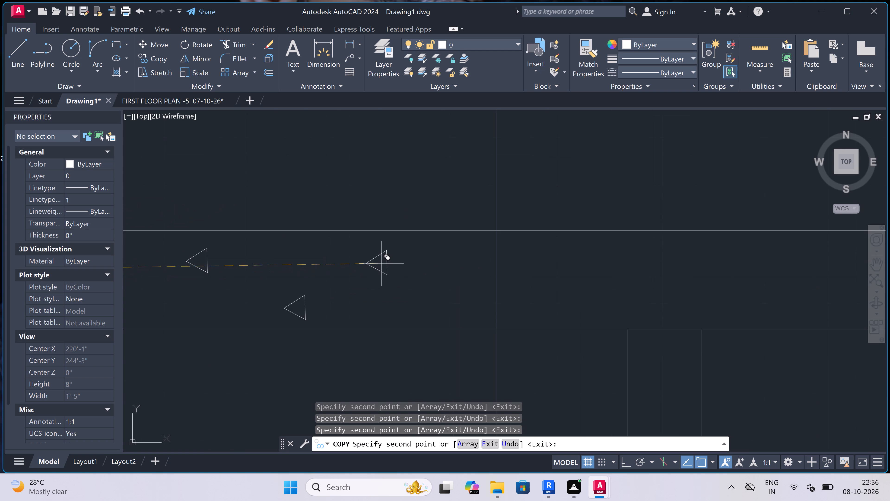
{"action": "left_click", "coordinate": [380, 255]}
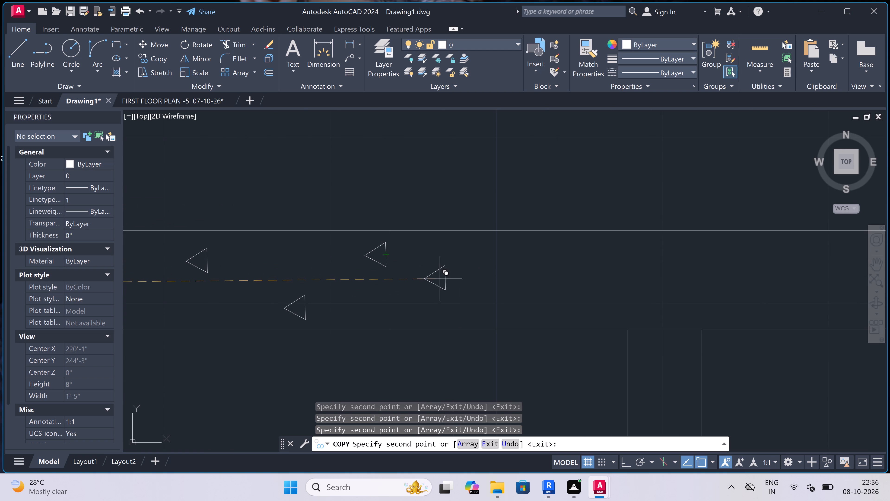
{"action": "scroll", "coordinate": [440, 285], "scroll_direction": "up", "scroll_amount": 1}
{"action": "left_click", "coordinate": [463, 316]}
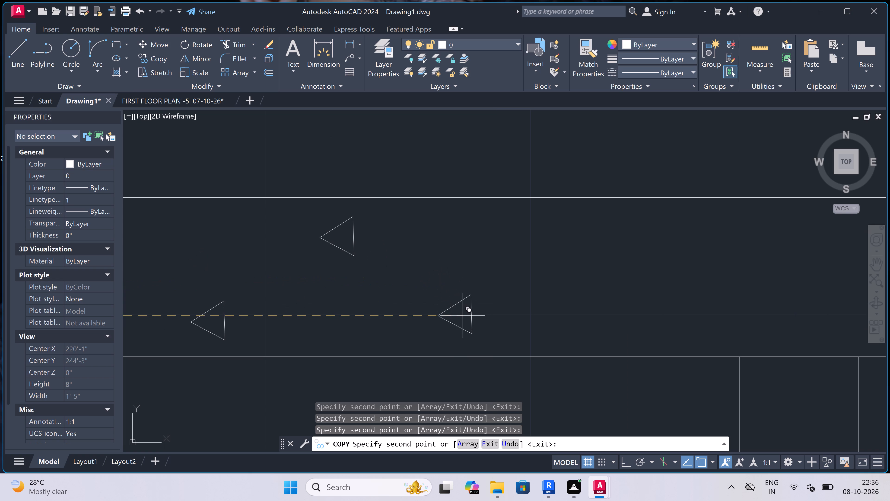
Place five staggered triangle copies in the slab from just before to just past the second interior wall.
{"action": "scroll", "coordinate": [284, 295], "scroll_direction": "down", "scroll_amount": 4}
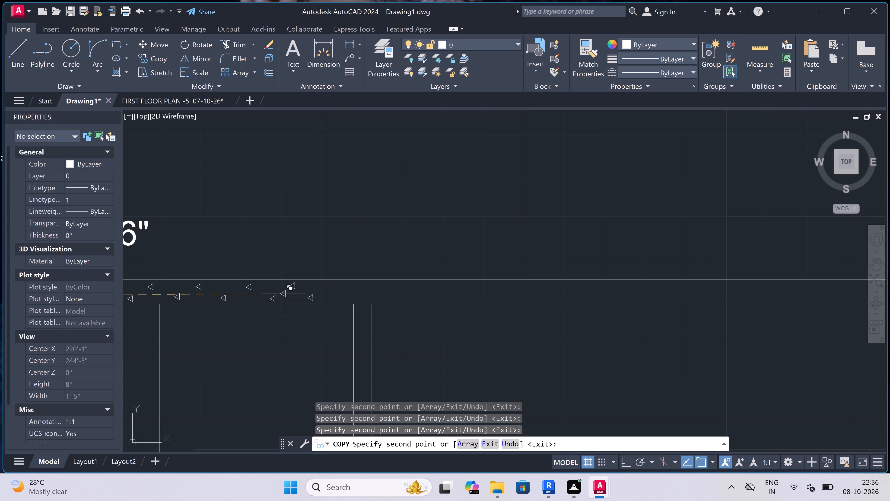
{"action": "scroll", "coordinate": [284, 294], "scroll_direction": "down", "scroll_amount": 2}
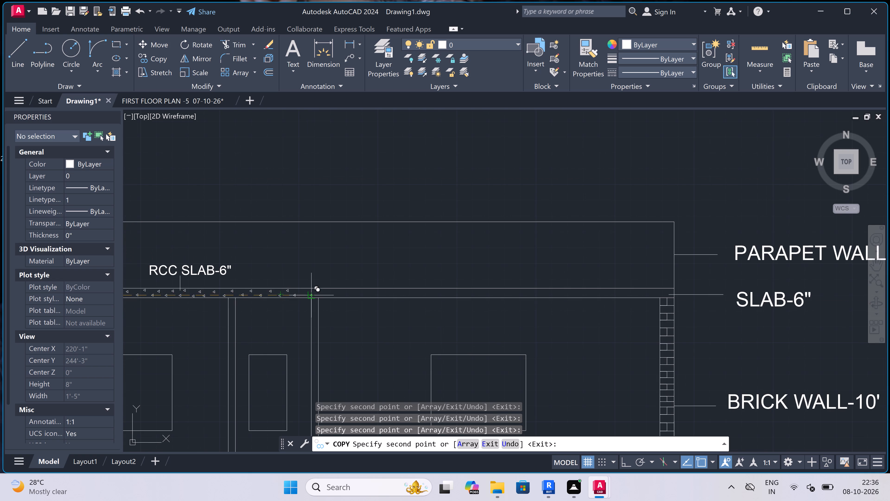
{"action": "scroll", "coordinate": [314, 294], "scroll_direction": "up", "scroll_amount": 3}
{"action": "scroll", "coordinate": [283, 304], "scroll_direction": "up", "scroll_amount": 2}
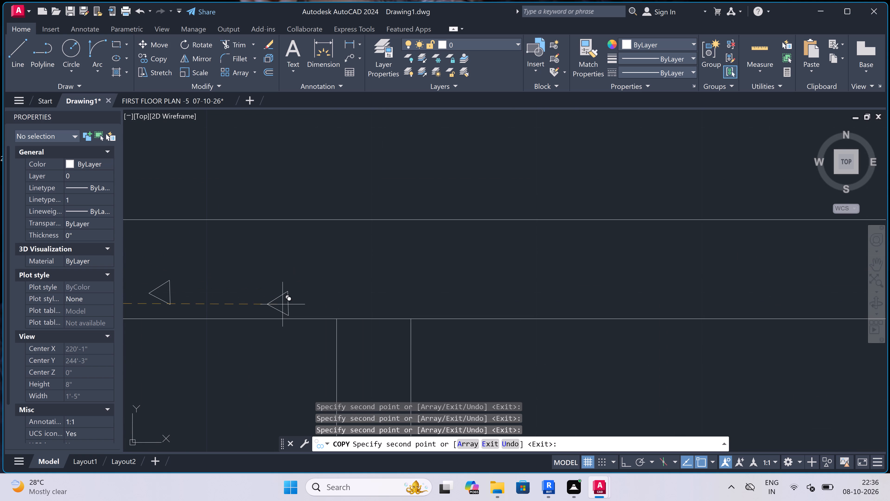
{"action": "left_click", "coordinate": [277, 283]}
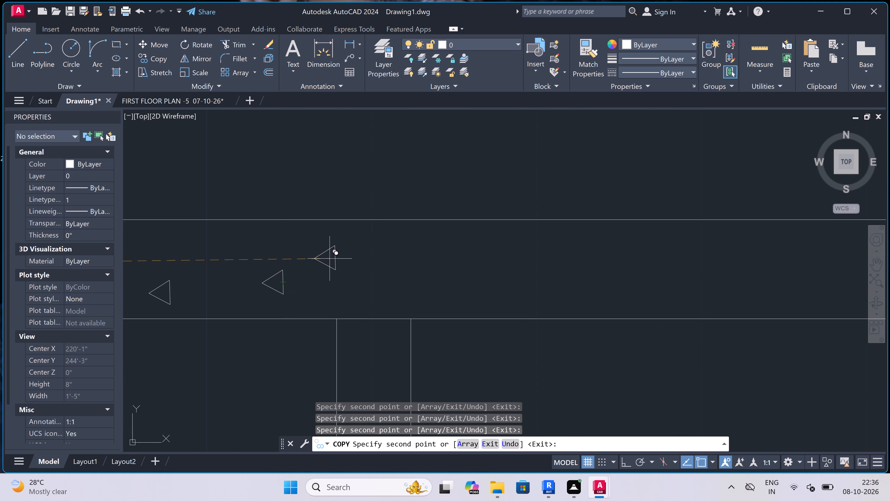
{"action": "left_click", "coordinate": [367, 241]}
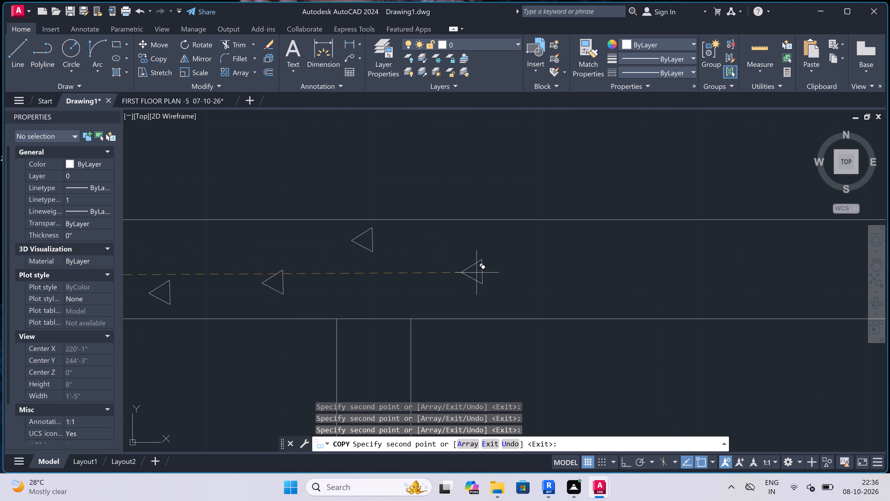
{"action": "left_click", "coordinate": [460, 293]}
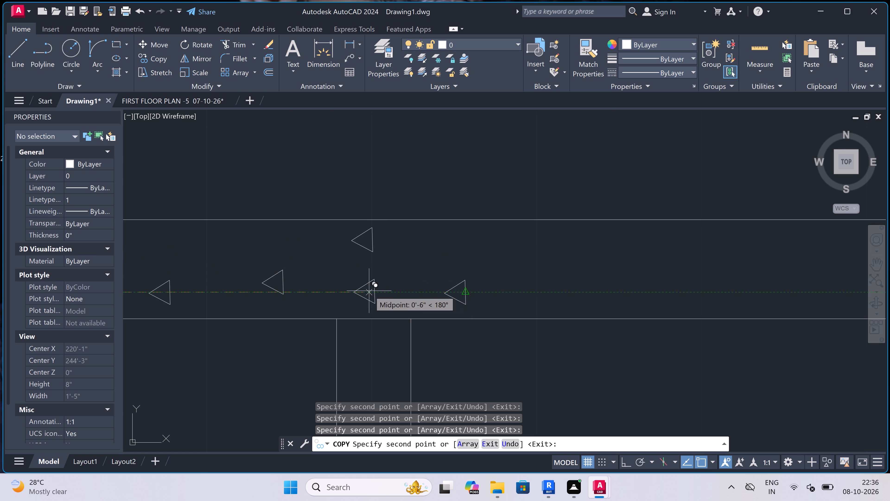
{"action": "scroll", "coordinate": [369, 291], "scroll_direction": "down", "scroll_amount": 3}
{"action": "scroll", "coordinate": [418, 284], "scroll_direction": "up", "scroll_amount": 2}
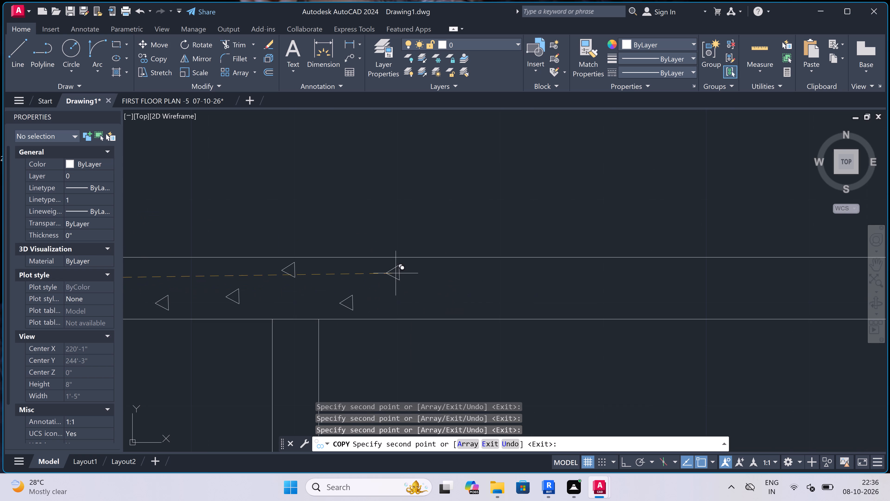
{"action": "scroll", "coordinate": [412, 274], "scroll_direction": "up", "scroll_amount": 2}
{"action": "left_click", "coordinate": [413, 273]}
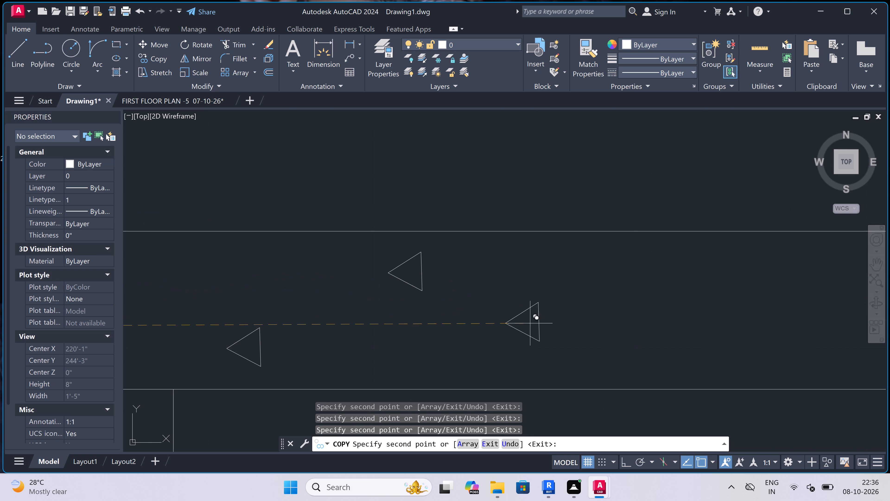
{"action": "left_click", "coordinate": [518, 338]}
Place five more triangle copies, three high and two low, in the slab between the second interior wall and the wide opening beyond it.
{"action": "scroll", "coordinate": [366, 300], "scroll_direction": "down", "scroll_amount": 5}
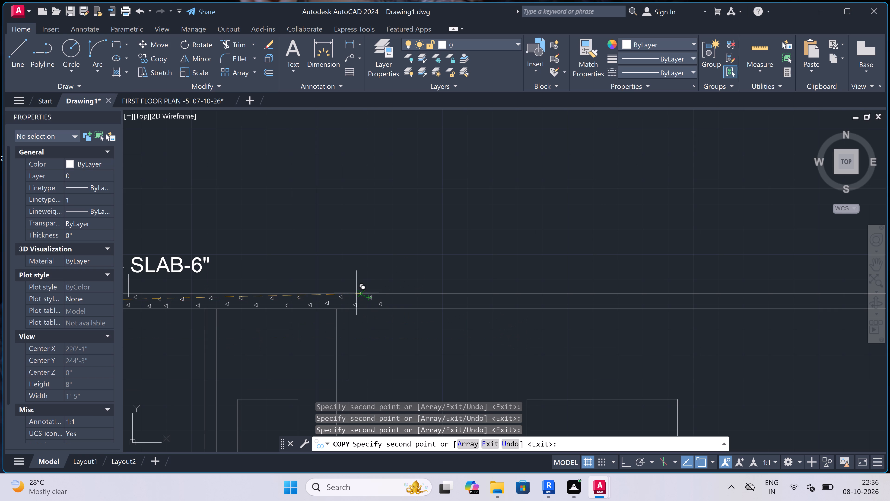
{"action": "scroll", "coordinate": [320, 289], "scroll_direction": "down", "scroll_amount": 2}
{"action": "scroll", "coordinate": [357, 297], "scroll_direction": "up", "scroll_amount": 4}
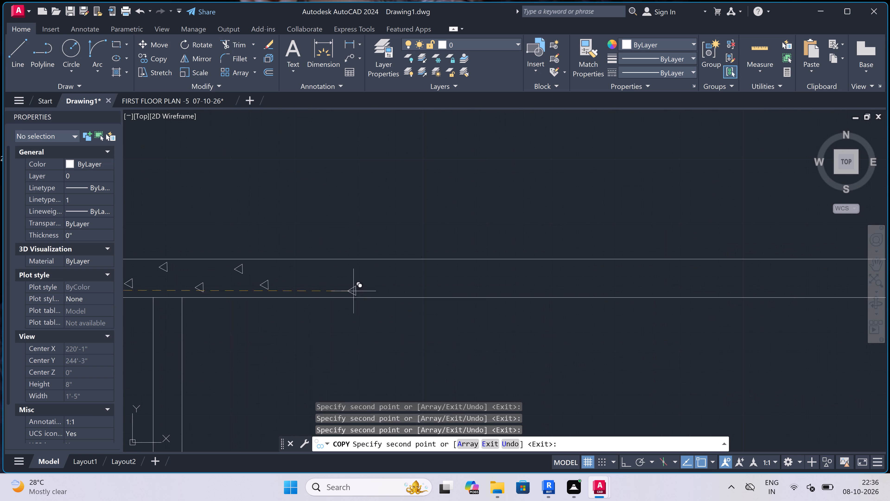
{"action": "scroll", "coordinate": [309, 287], "scroll_direction": "up", "scroll_amount": 2}
{"action": "left_click", "coordinate": [333, 292]}
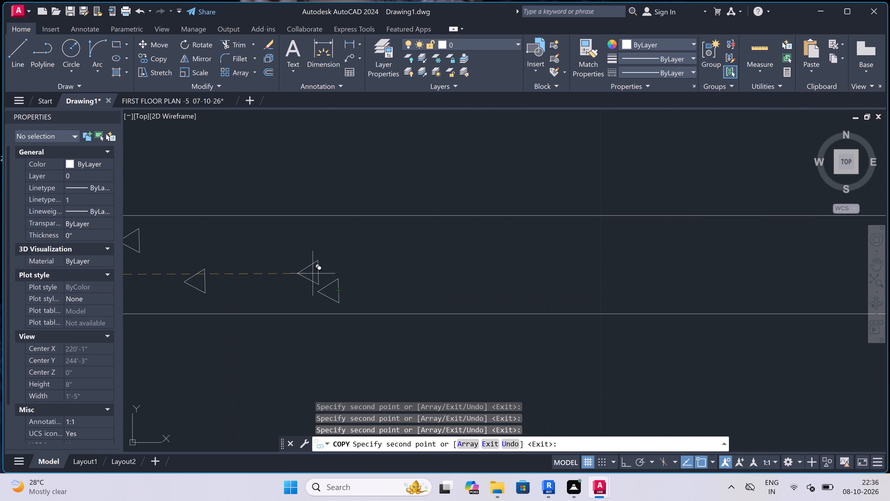
{"action": "left_click", "coordinate": [273, 243]}
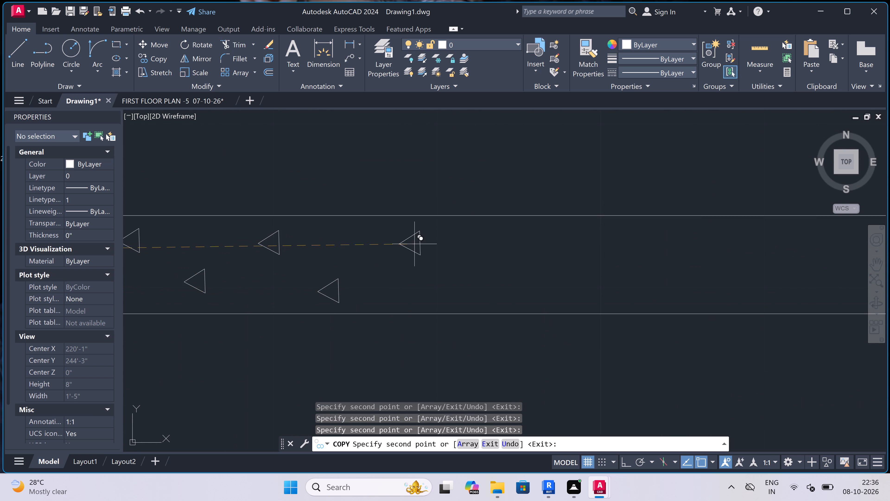
{"action": "left_click_drag", "start_coordinate": [414, 242], "coordinate": [418, 244]}
{"action": "left_click", "coordinate": [573, 245]}
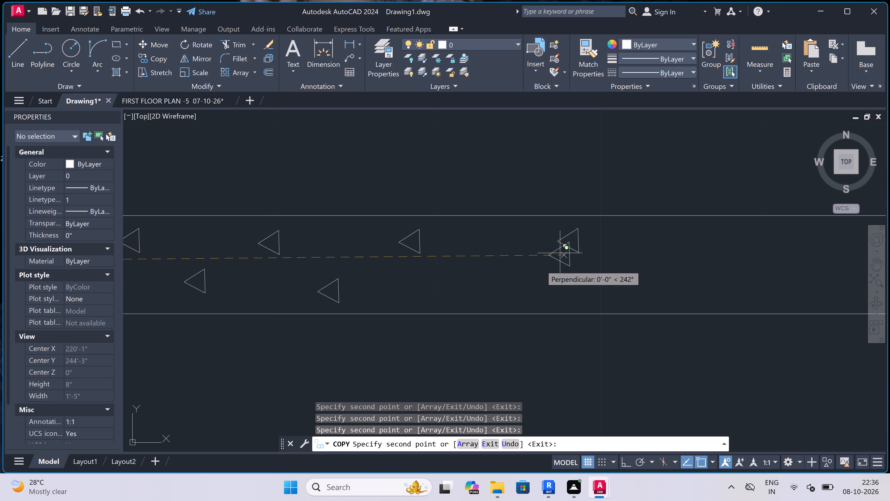
{"action": "left_click", "coordinate": [507, 286]}
{"action": "scroll", "coordinate": [343, 285], "scroll_direction": "down", "scroll_amount": 5}
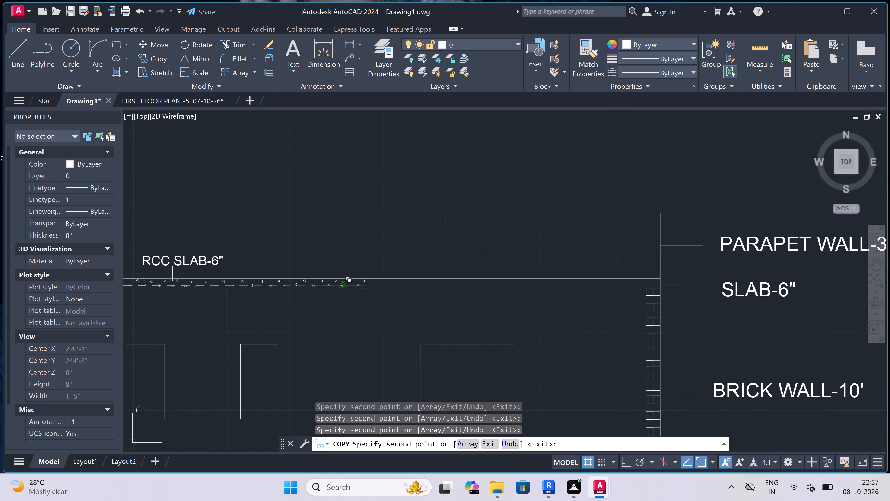
Place seven staggered triangle copies, four low and three high, in the slab up to the near edge of the wide opening.
{"action": "scroll", "coordinate": [405, 281], "scroll_direction": "up", "scroll_amount": 1}
{"action": "scroll", "coordinate": [366, 286], "scroll_direction": "up", "scroll_amount": 4}
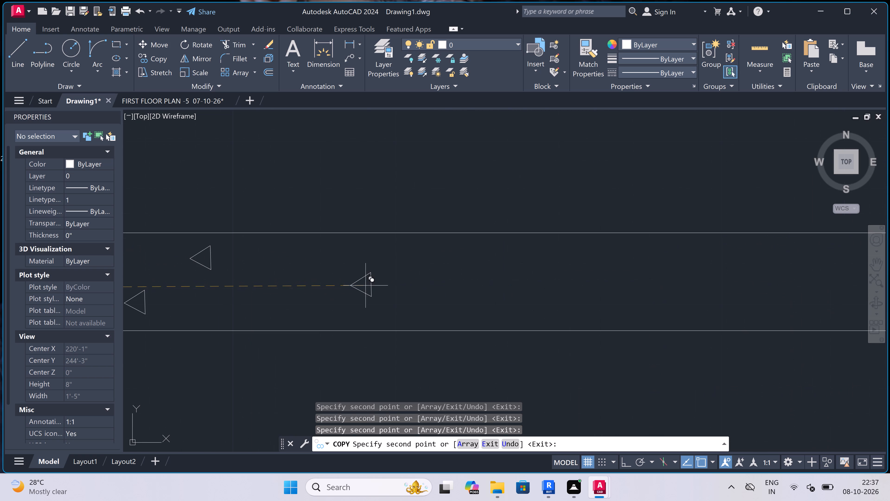
{"action": "left_click", "coordinate": [307, 308]}
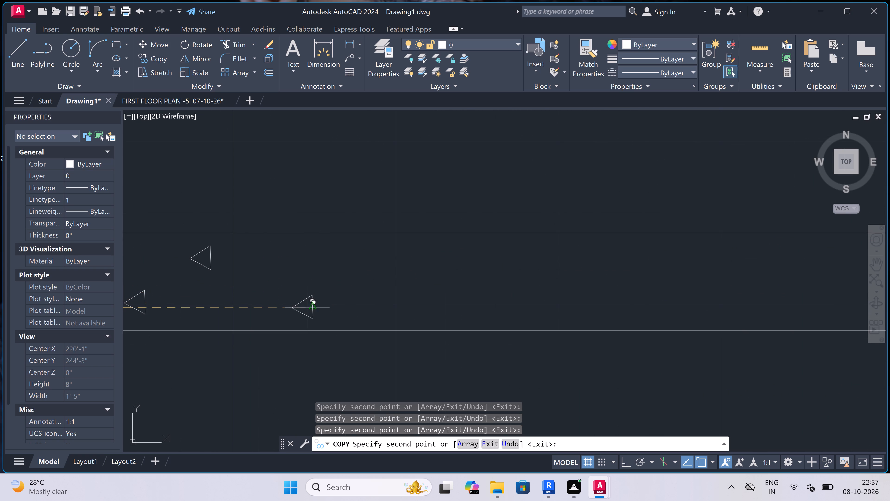
{"action": "left_click", "coordinate": [377, 262]}
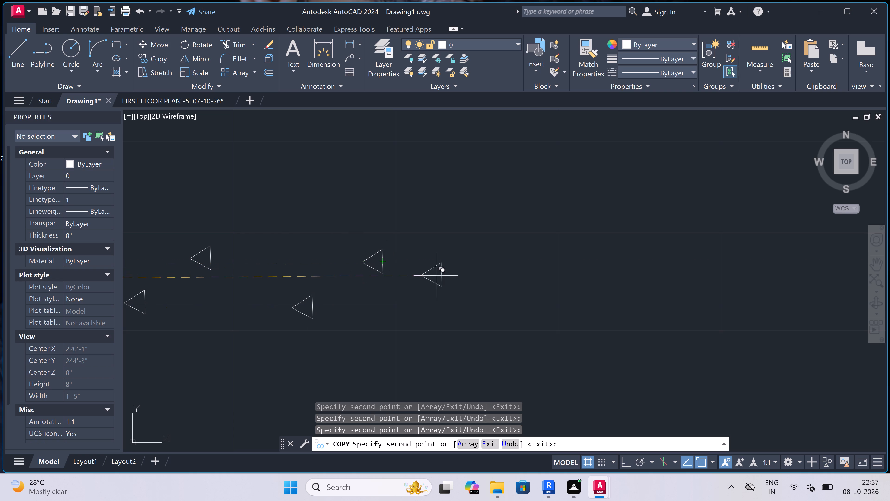
{"action": "left_click", "coordinate": [466, 310]}
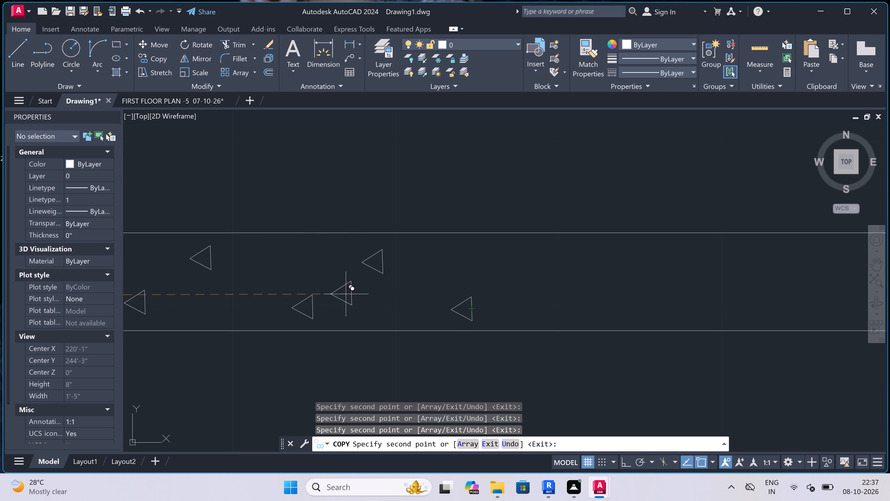
{"action": "scroll", "coordinate": [307, 277], "scroll_direction": "down", "scroll_amount": 4}
{"action": "scroll", "coordinate": [343, 280], "scroll_direction": "up", "scroll_amount": 3}
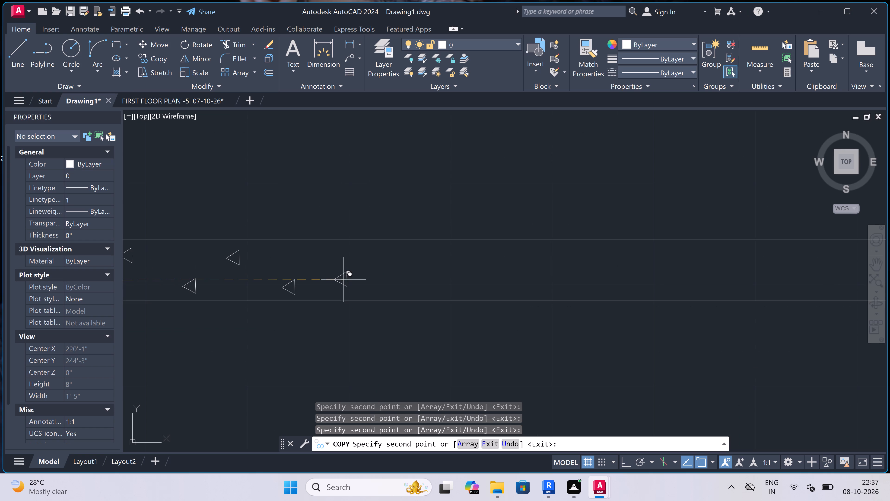
{"action": "left_click", "coordinate": [391, 288]}
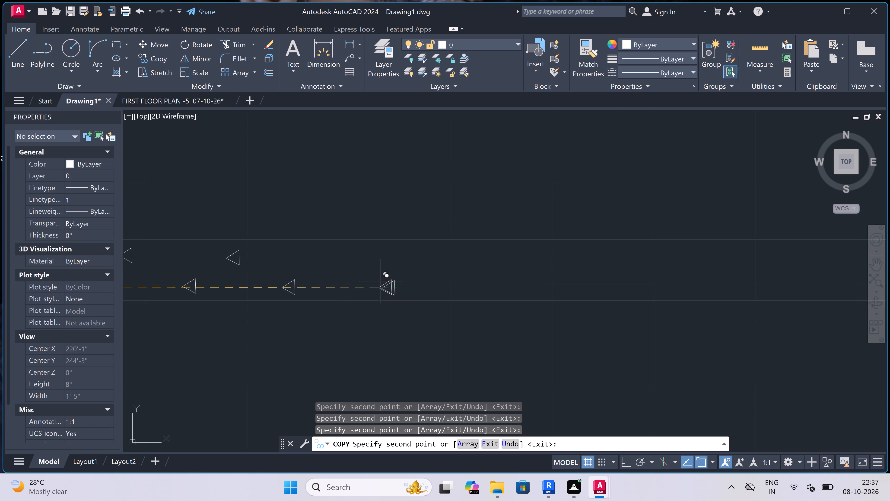
{"action": "left_click", "coordinate": [341, 264]}
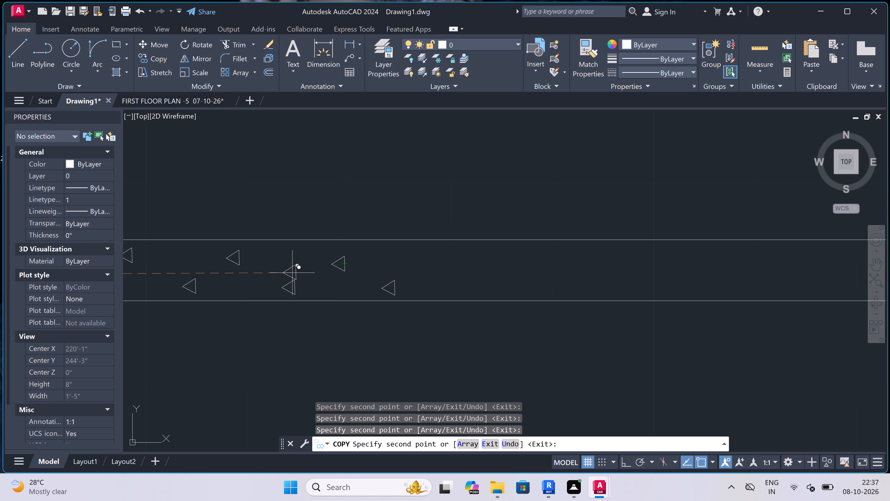
{"action": "scroll", "coordinate": [292, 272], "scroll_direction": "down", "scroll_amount": 1}
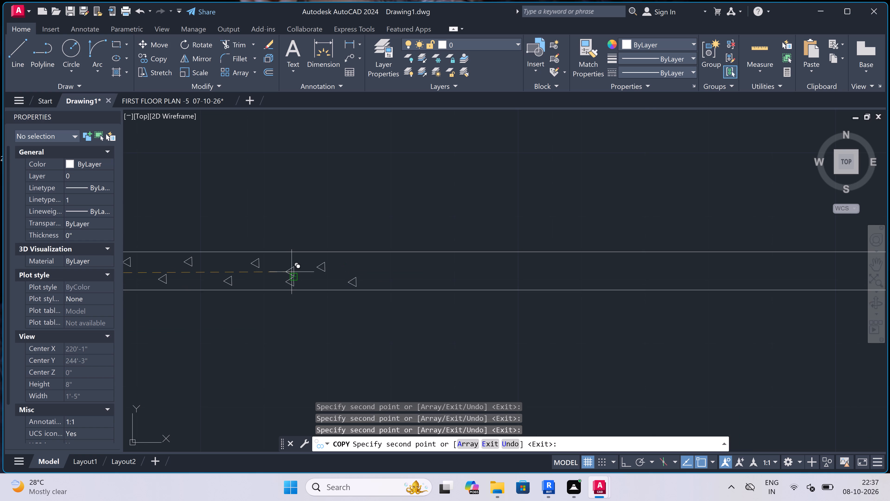
{"action": "scroll", "coordinate": [424, 267], "scroll_direction": "up", "scroll_amount": 1}
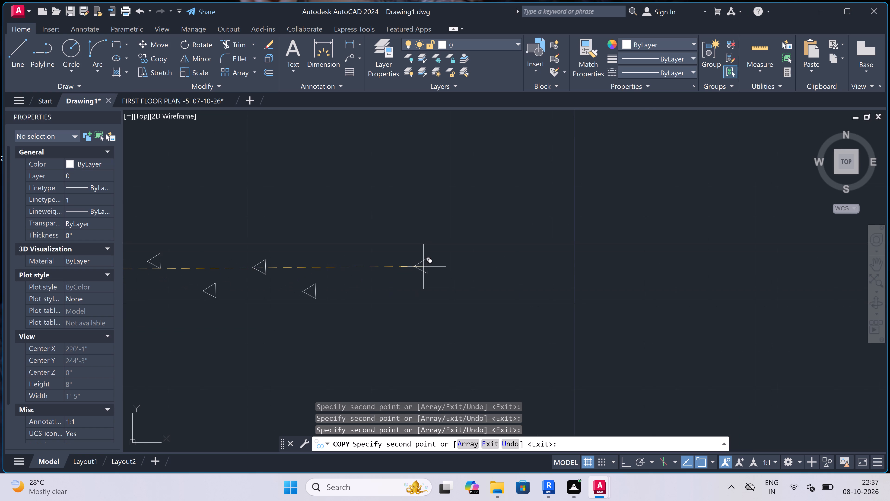
{"action": "scroll", "coordinate": [423, 267], "scroll_direction": "up", "scroll_amount": 1}
{"action": "left_click", "coordinate": [333, 259]}
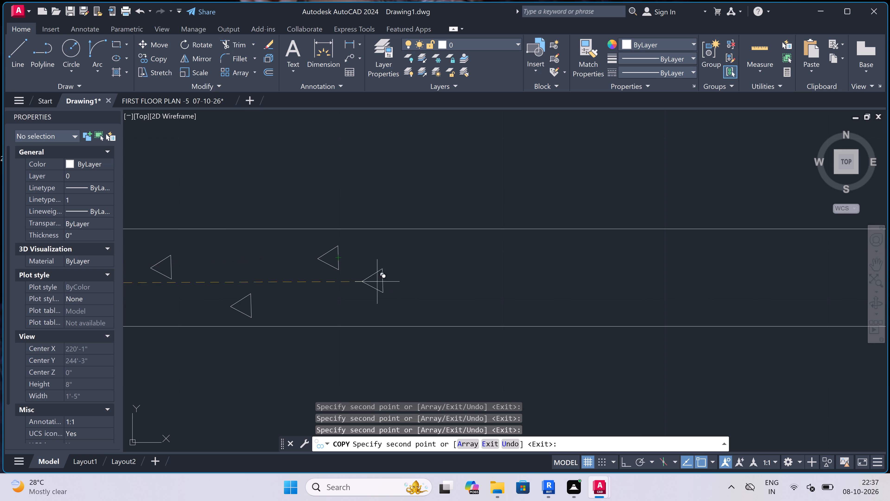
{"action": "left_click", "coordinate": [412, 303]}
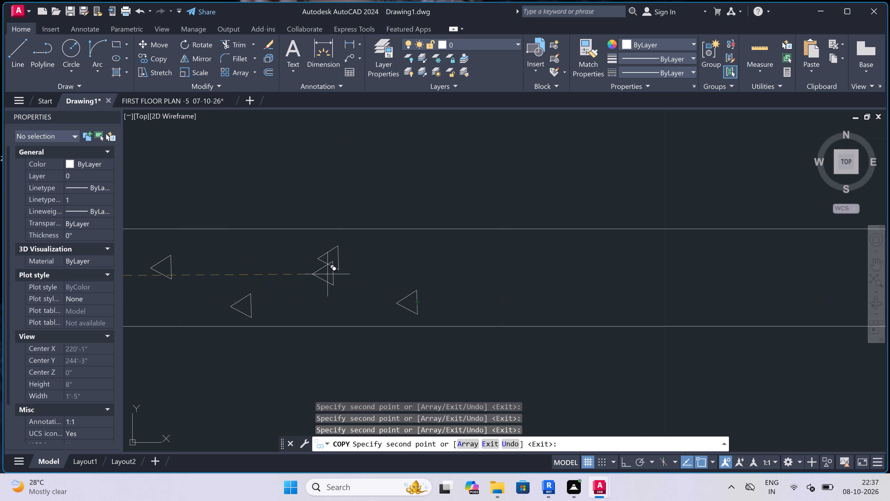
Place four more triangle copies, three high and one low, in the slab above the near half of the wide opening.
{"action": "scroll", "coordinate": [264, 266], "scroll_direction": "down", "scroll_amount": 3}
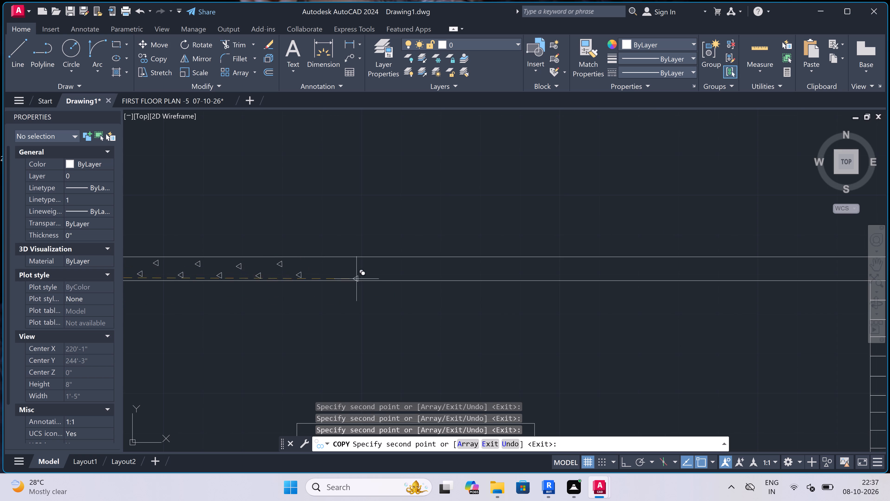
{"action": "scroll", "coordinate": [399, 281], "scroll_direction": "up", "scroll_amount": 2}
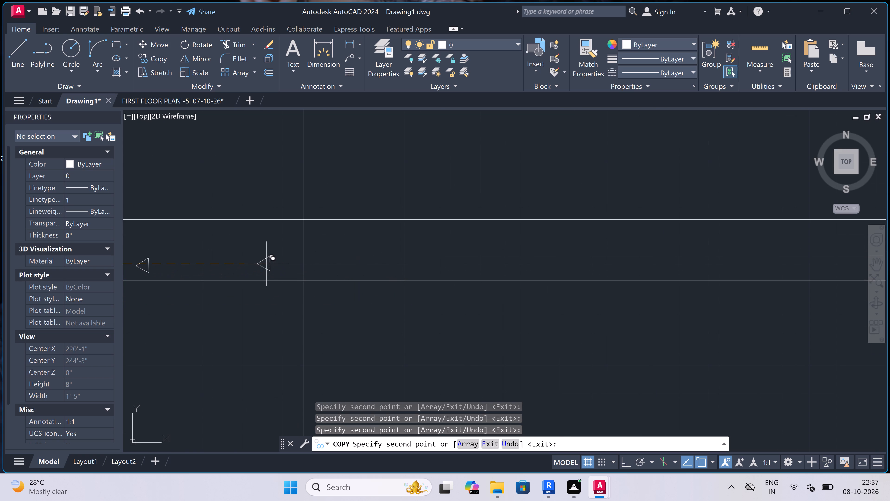
{"action": "scroll", "coordinate": [286, 264], "scroll_direction": "down", "scroll_amount": 4}
{"action": "scroll", "coordinate": [297, 265], "scroll_direction": "up", "scroll_amount": 4}
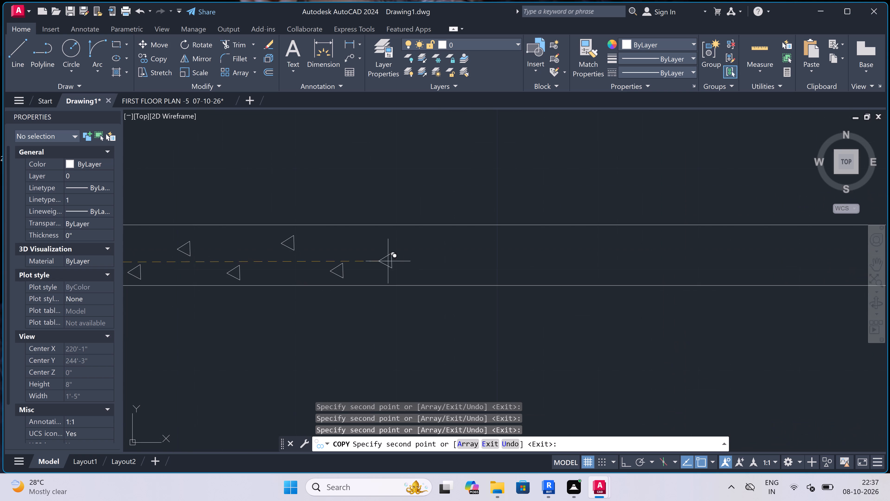
{"action": "left_click", "coordinate": [412, 244]}
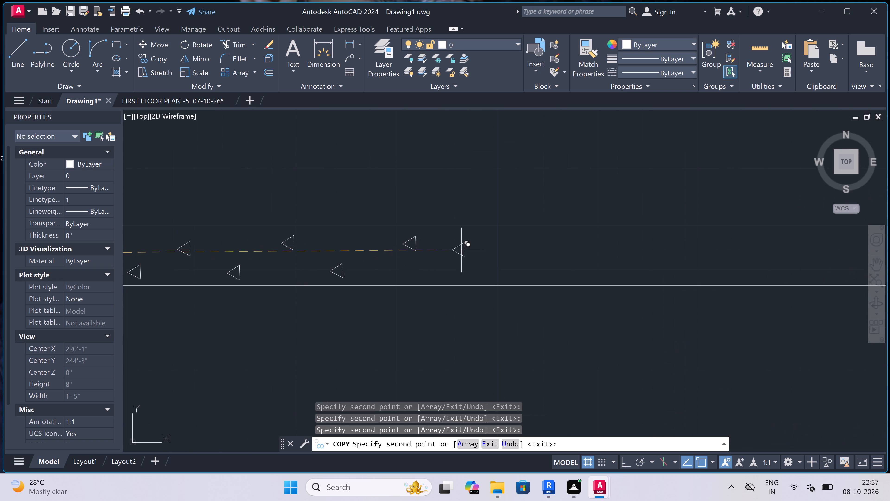
{"action": "left_click", "coordinate": [582, 244]}
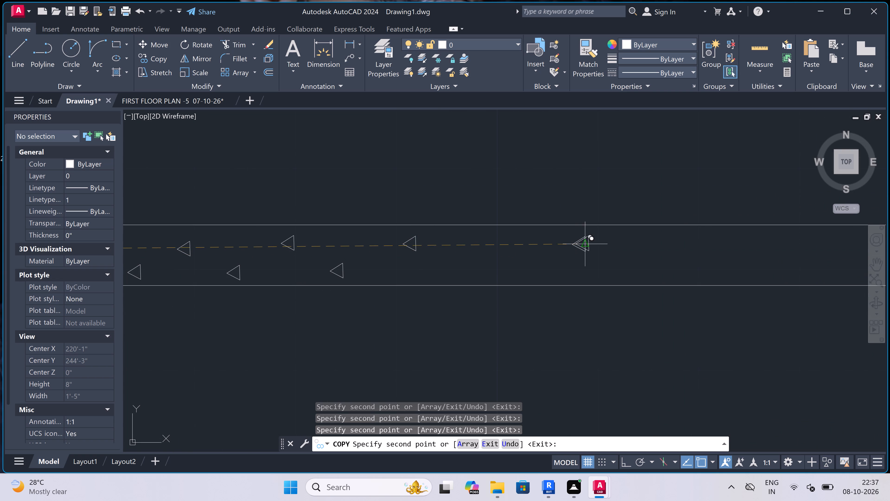
{"action": "left_click", "coordinate": [458, 272]}
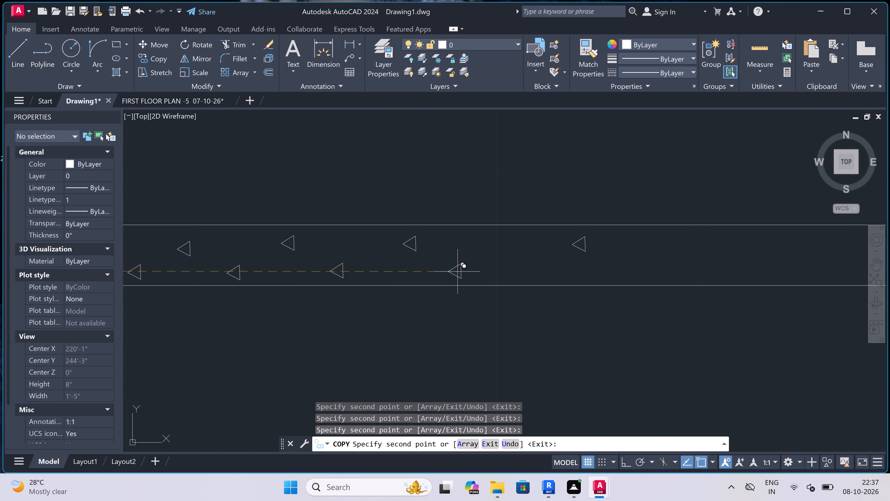
{"action": "left_click", "coordinate": [521, 259]}
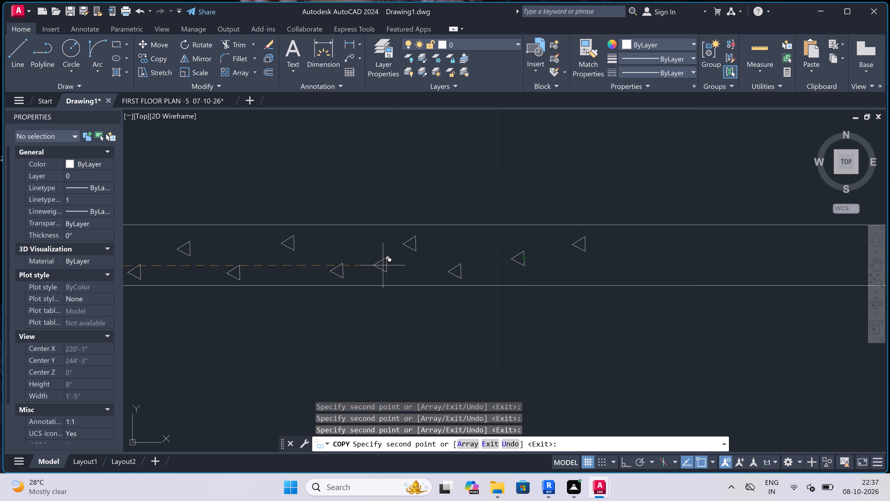
Place three triangle copies in low, high, low order in the slab above the far half of the wide opening.
{"action": "scroll", "coordinate": [301, 249], "scroll_direction": "down", "scroll_amount": 4}
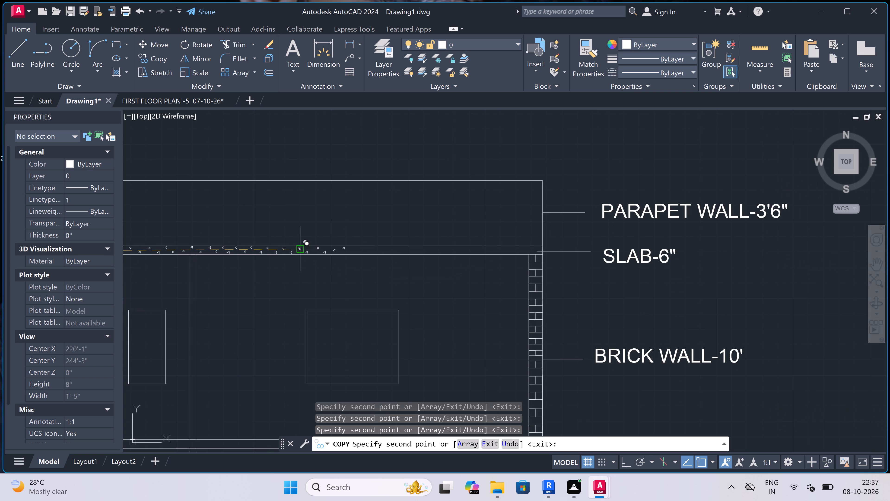
{"action": "scroll", "coordinate": [392, 257], "scroll_direction": "up", "scroll_amount": 1}
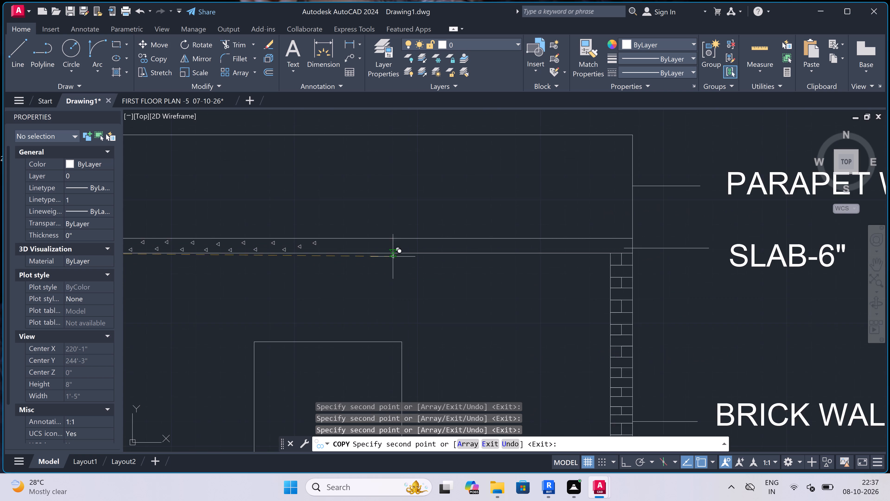
{"action": "scroll", "coordinate": [393, 257], "scroll_direction": "up", "scroll_amount": 1}
{"action": "scroll", "coordinate": [302, 254], "scroll_direction": "up", "scroll_amount": 3}
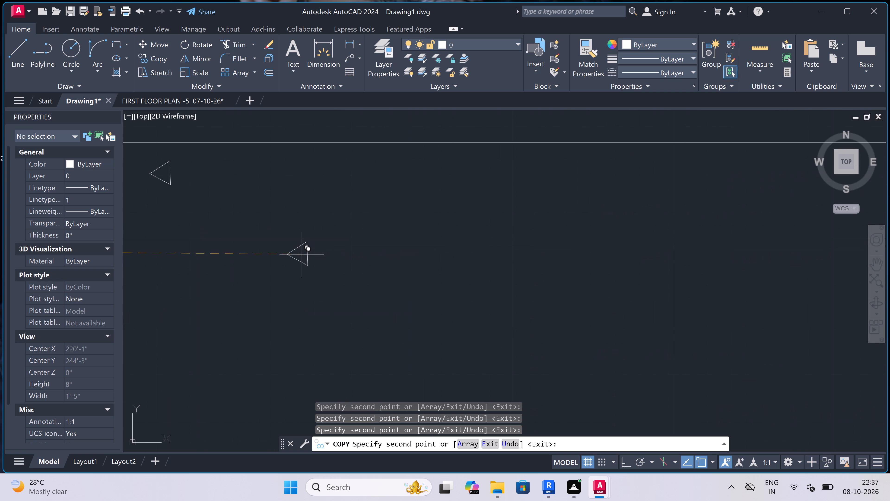
{"action": "left_click", "coordinate": [262, 220]}
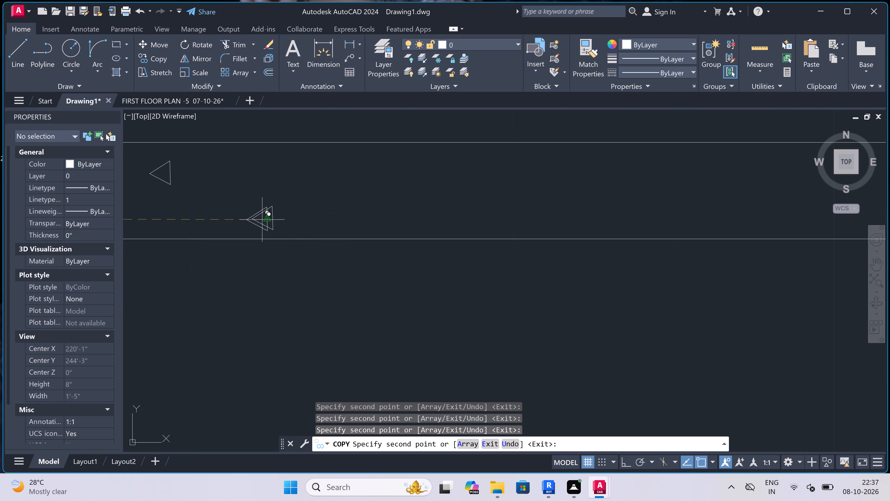
{"action": "left_click", "coordinate": [329, 172]}
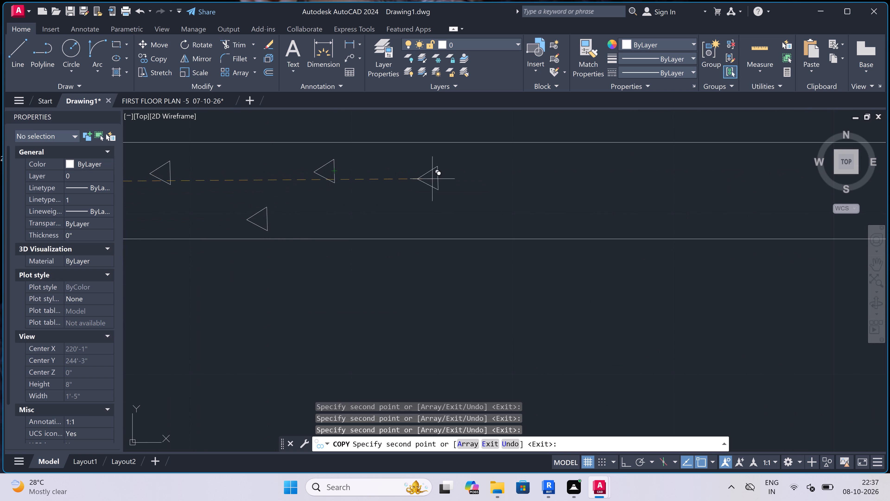
{"action": "left_click", "coordinate": [416, 208]}
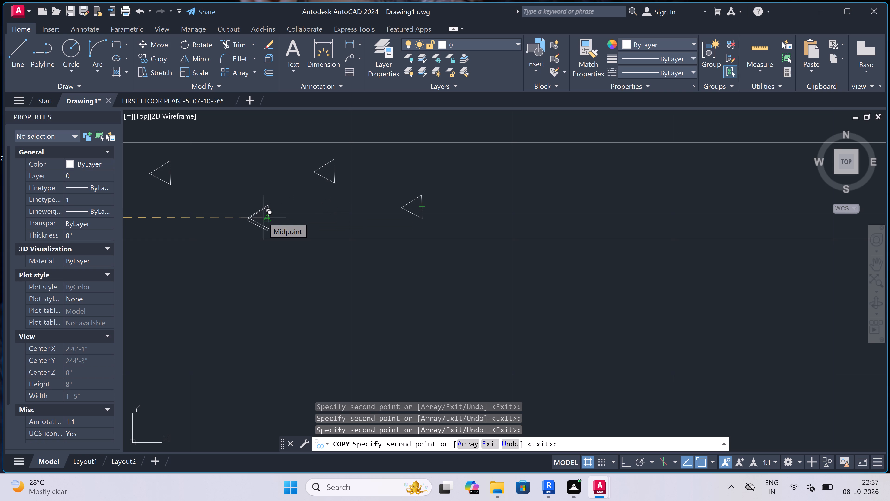
Place two high triangle copies and one low between them in the slab, reaching just past the wide opening's far edge.
{"action": "scroll", "coordinate": [263, 218], "scroll_direction": "down", "scroll_amount": 5}
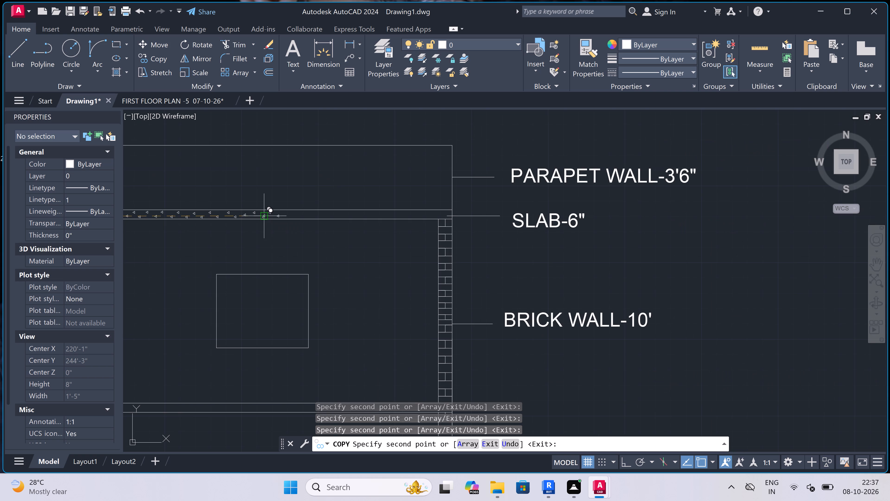
{"action": "scroll", "coordinate": [288, 210], "scroll_direction": "up", "scroll_amount": 4}
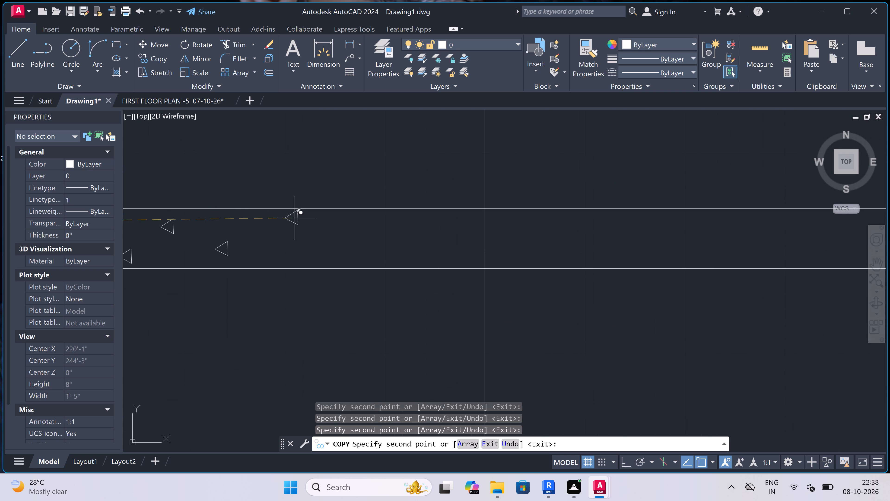
{"action": "left_click", "coordinate": [303, 228]}
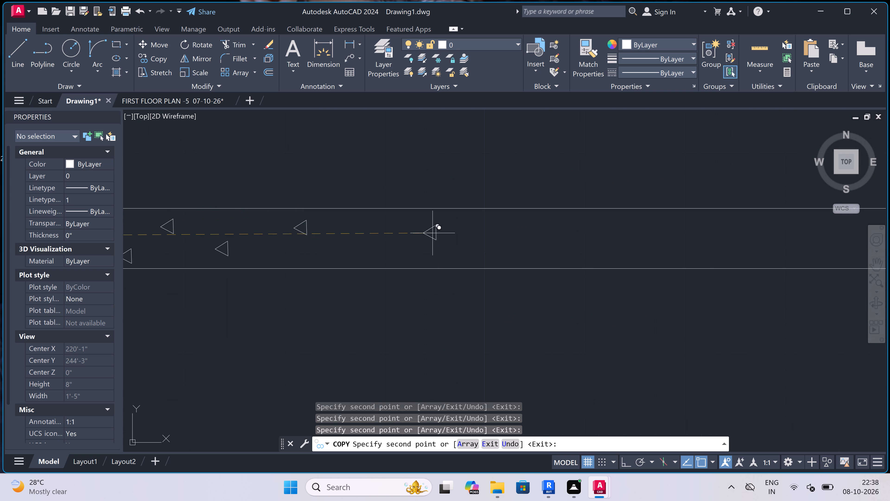
{"action": "left_click", "coordinate": [453, 230]}
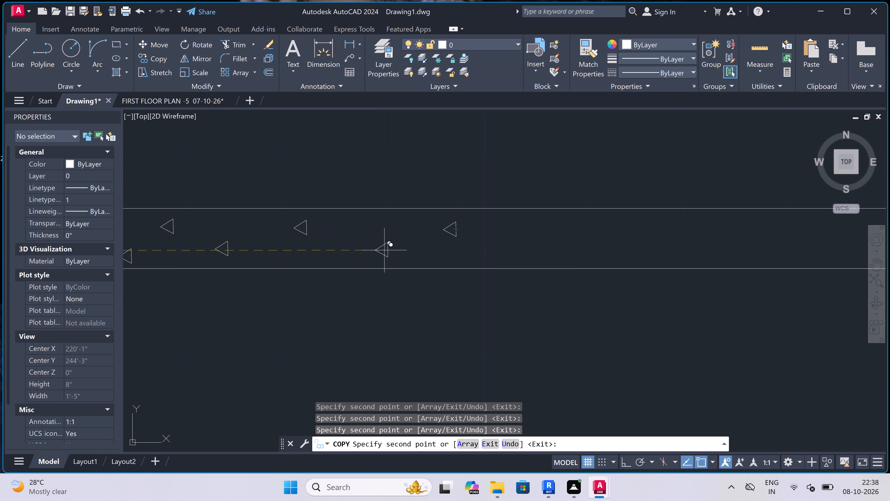
{"action": "left_click", "coordinate": [384, 250]}
Place two low triangle copies in the slab, one before and one just past the wide opening's far edge.
{"action": "scroll", "coordinate": [235, 238], "scroll_direction": "down", "scroll_amount": 2}
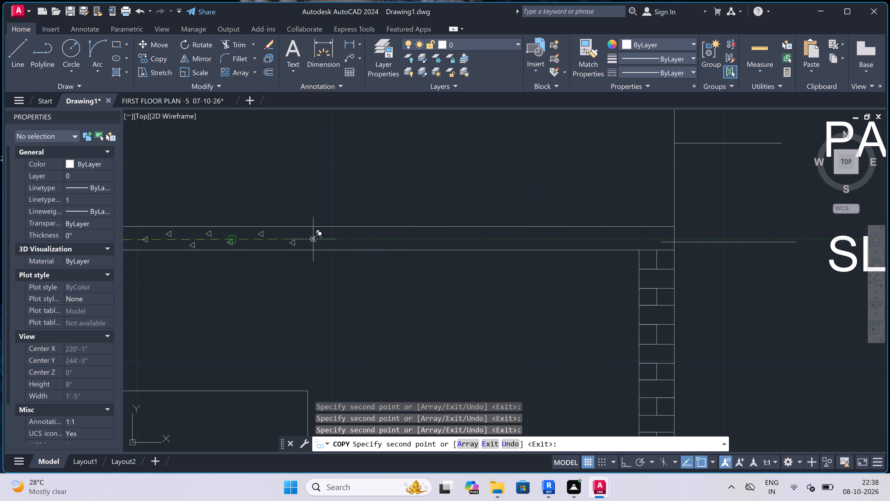
{"action": "scroll", "coordinate": [302, 238], "scroll_direction": "up", "scroll_amount": 2}
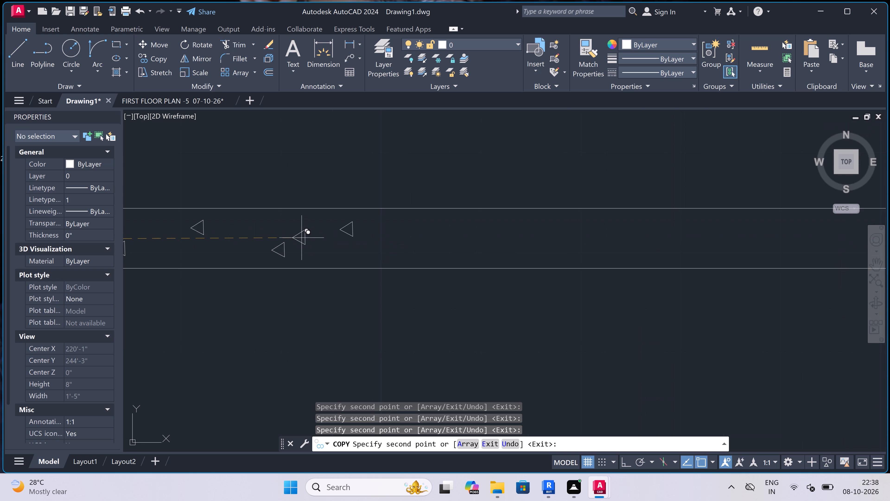
{"action": "scroll", "coordinate": [302, 238], "scroll_direction": "down", "scroll_amount": 1}
{"action": "scroll", "coordinate": [259, 249], "scroll_direction": "up", "scroll_amount": 2}
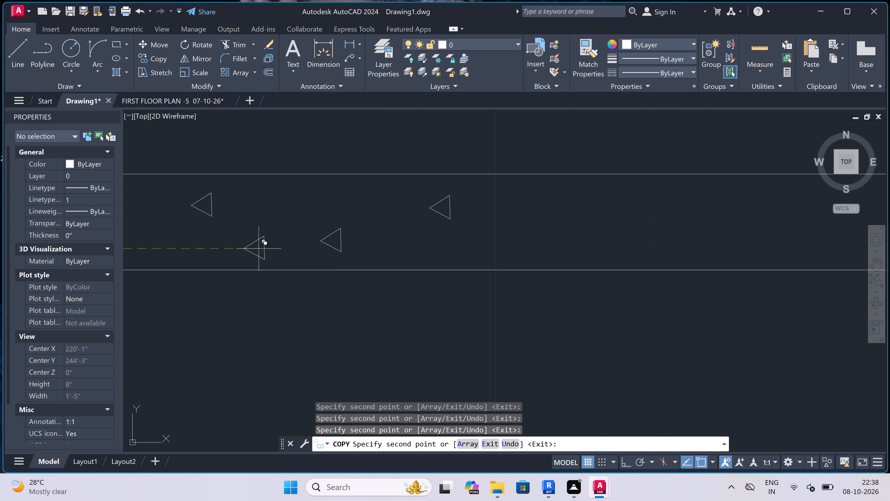
{"action": "left_click", "coordinate": [259, 249]}
{"action": "scroll", "coordinate": [292, 201], "scroll_direction": "down", "scroll_amount": 2}
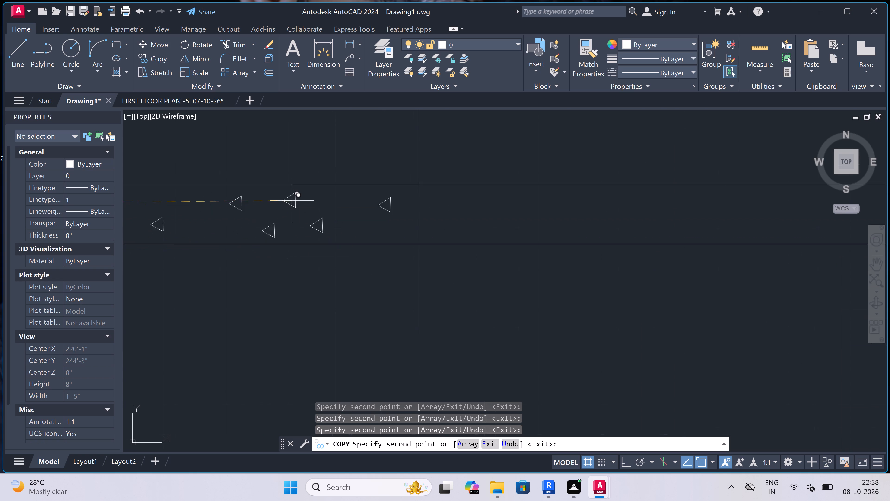
{"action": "scroll", "coordinate": [292, 201], "scroll_direction": "down", "scroll_amount": 2}
{"action": "scroll", "coordinate": [329, 206], "scroll_direction": "up", "scroll_amount": 5}
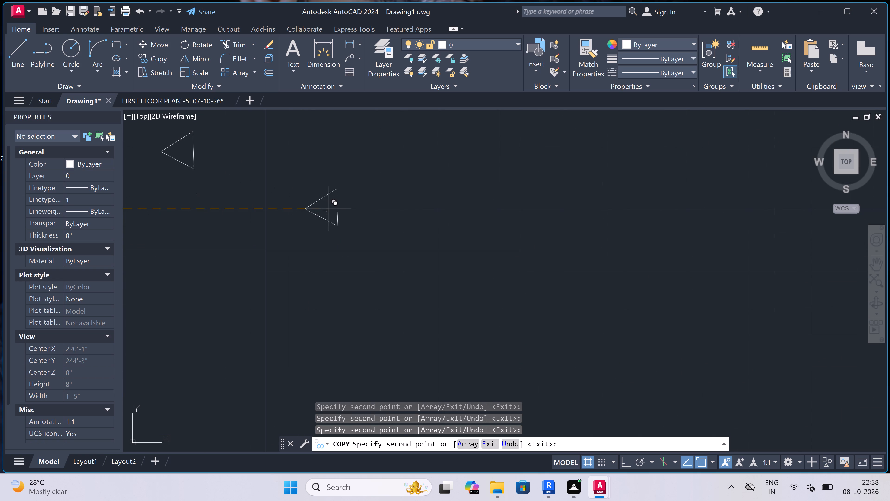
{"action": "left_click", "coordinate": [293, 223]}
{"action": "scroll", "coordinate": [293, 223], "scroll_direction": "down", "scroll_amount": 4}
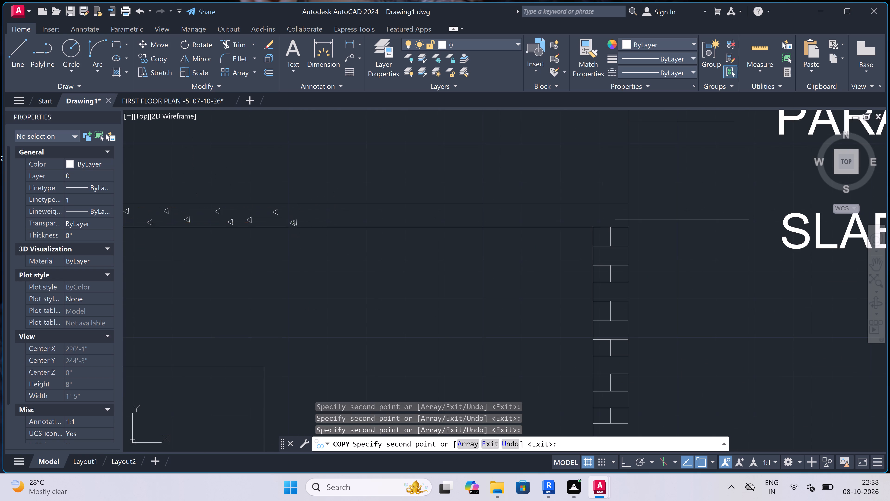
Place five triangle copies, three high and two low, in the RCC slab just beyond the wide opening's far edge.
{"action": "scroll", "coordinate": [307, 206], "scroll_direction": "up", "scroll_amount": 4}
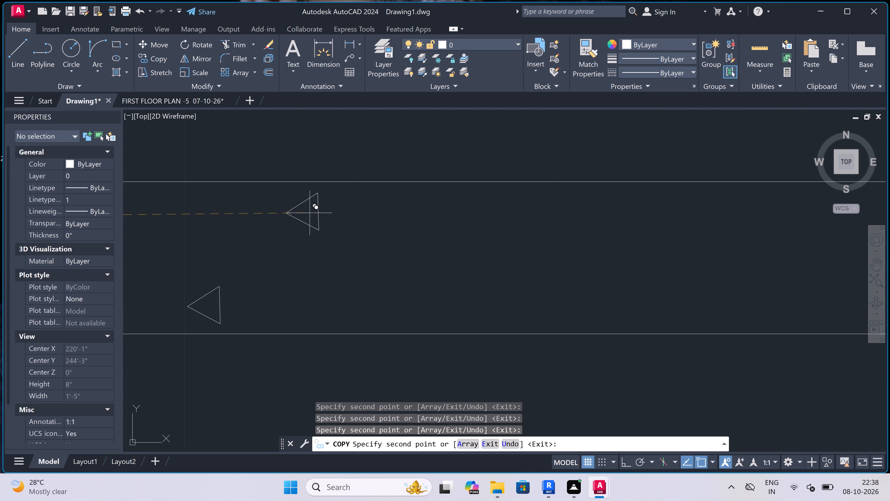
{"action": "left_click", "coordinate": [300, 221]}
{"action": "left_click", "coordinate": [412, 299]}
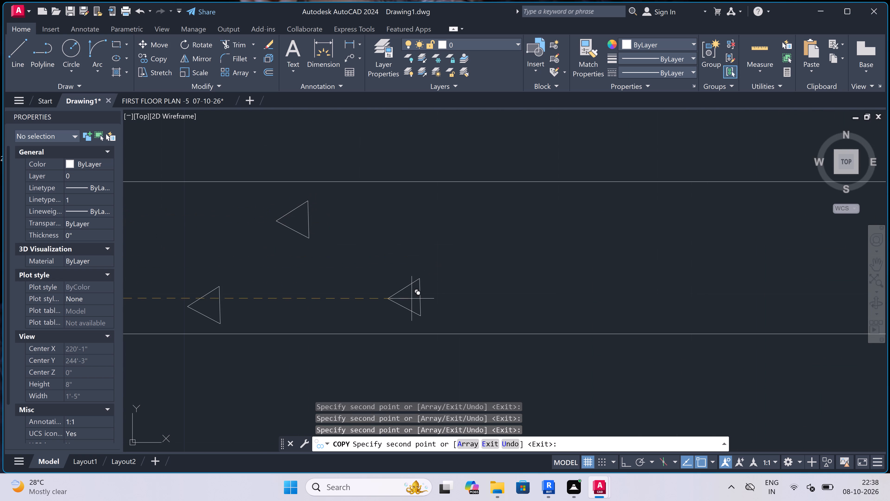
{"action": "scroll", "coordinate": [322, 292], "scroll_direction": "down", "scroll_amount": 4}
{"action": "scroll", "coordinate": [372, 283], "scroll_direction": "up", "scroll_amount": 3}
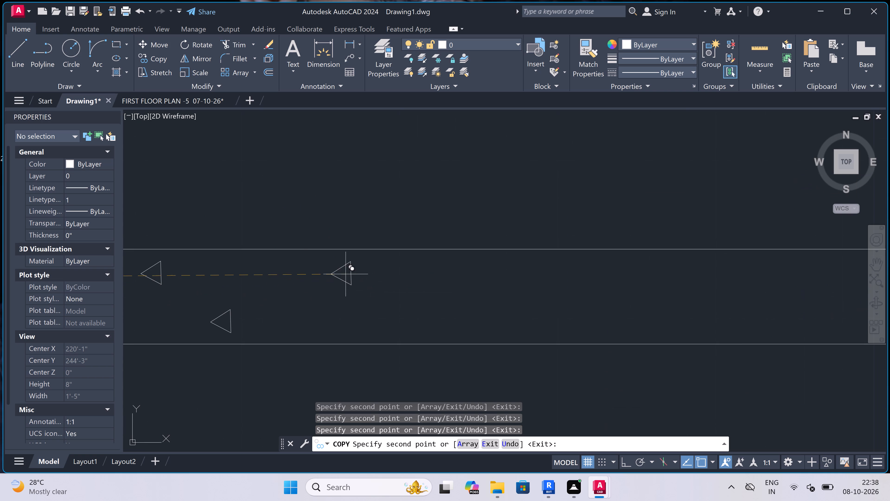
{"action": "left_click", "coordinate": [297, 267]}
{"action": "left_click", "coordinate": [433, 273]}
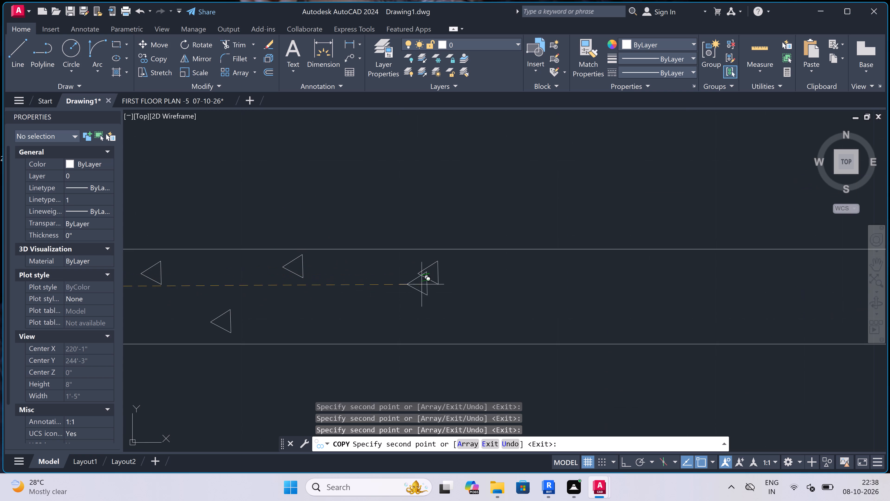
{"action": "left_click", "coordinate": [354, 319]}
Place four triangle copies, two low and two high, in the slab about midway between the wide opening and the far brick wall.
{"action": "scroll", "coordinate": [296, 310], "scroll_direction": "down", "scroll_amount": 5}
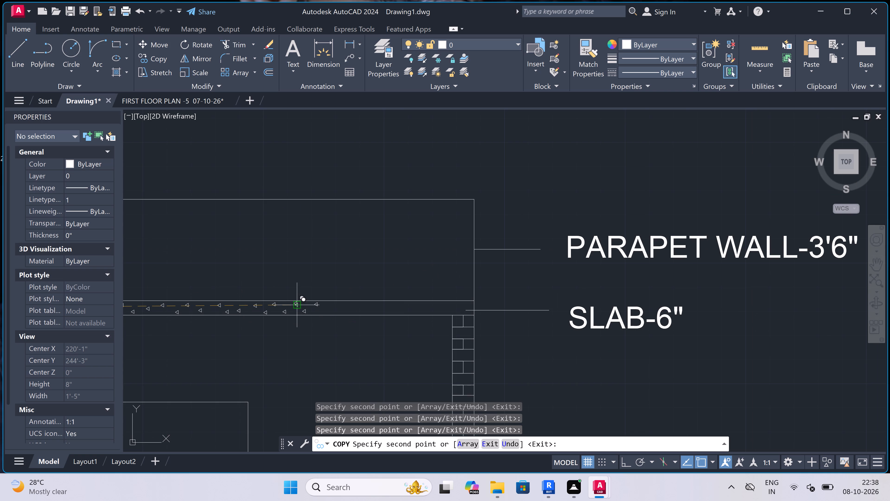
{"action": "scroll", "coordinate": [341, 313], "scroll_direction": "up", "scroll_amount": 4}
{"action": "left_click", "coordinate": [269, 307]}
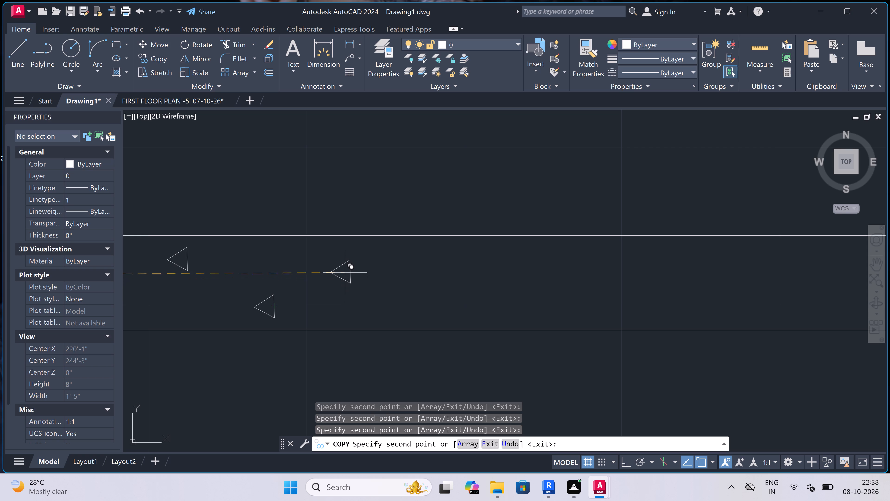
{"action": "left_click", "coordinate": [327, 261]}
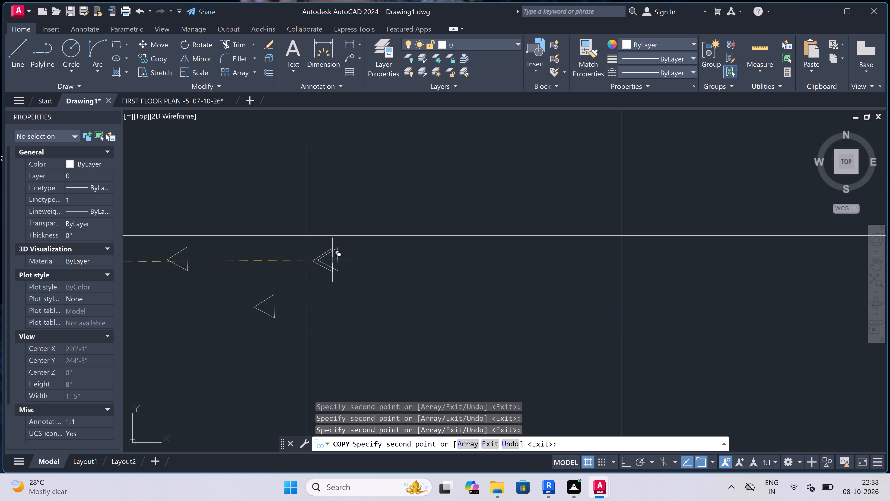
{"action": "left_click", "coordinate": [463, 260]}
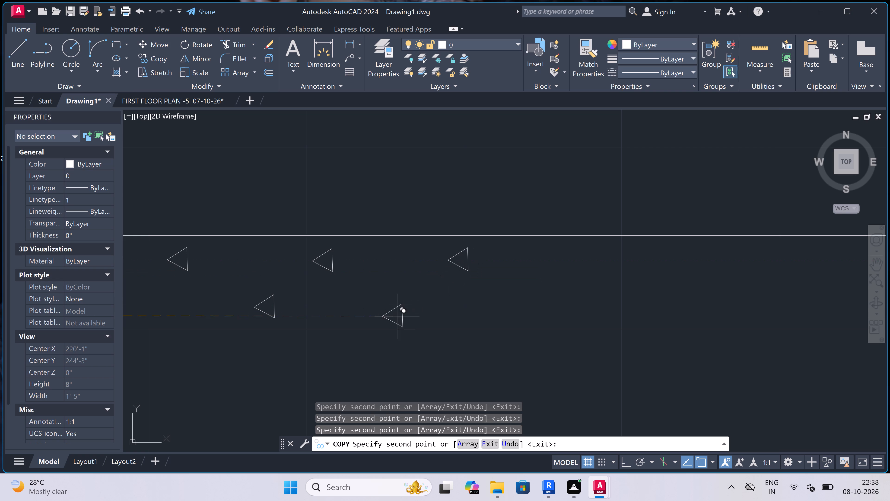
{"action": "left_click", "coordinate": [420, 310]}
Place five triangle copies alternating low and high, starting and ending low, in the slab on the approach to the far brick wall.
{"action": "scroll", "coordinate": [305, 310], "scroll_direction": "down", "scroll_amount": 4}
{"action": "scroll", "coordinate": [383, 308], "scroll_direction": "up", "scroll_amount": 3}
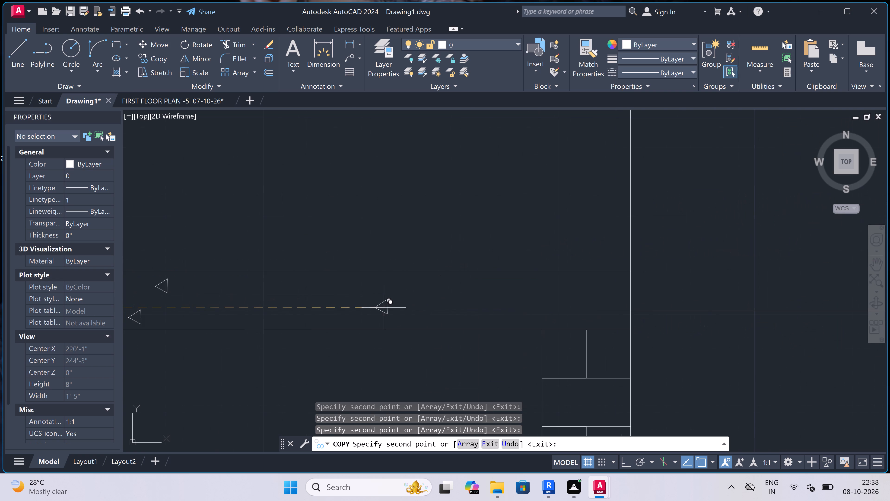
{"action": "scroll", "coordinate": [214, 319], "scroll_direction": "up", "scroll_amount": 1}
{"action": "left_click", "coordinate": [218, 318]}
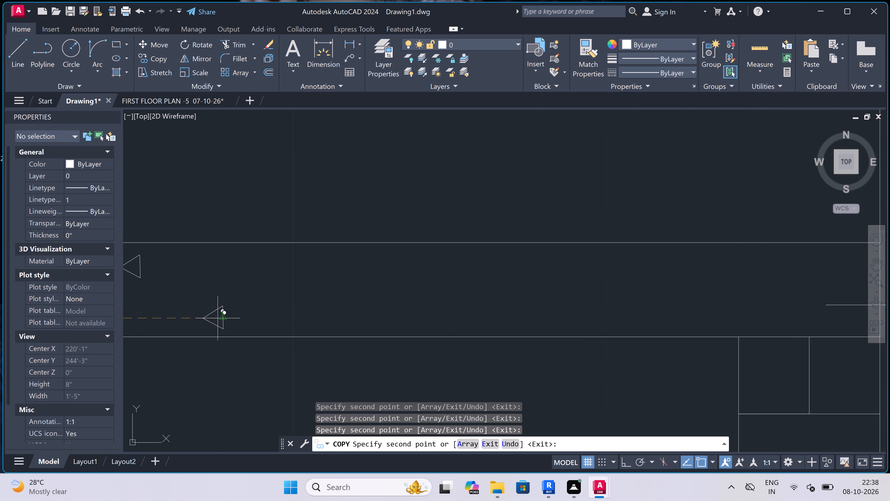
{"action": "left_click", "coordinate": [297, 272]}
{"action": "left_click", "coordinate": [394, 303]}
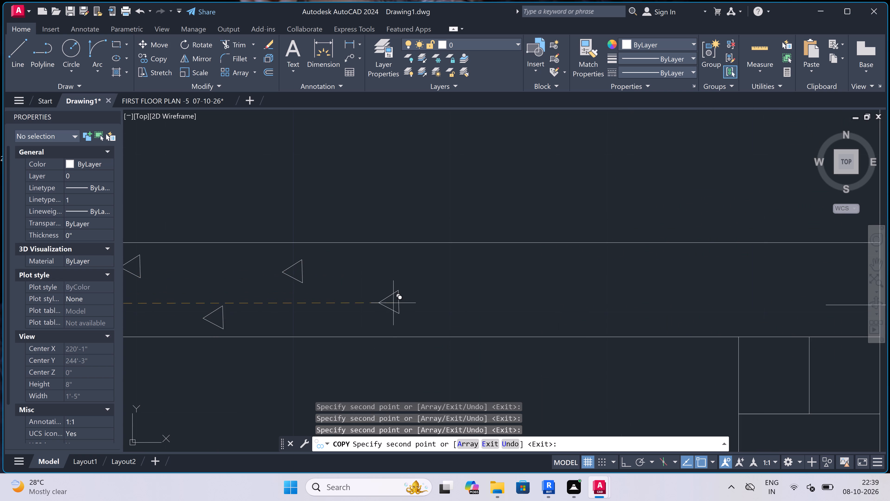
{"action": "left_click", "coordinate": [489, 266]}
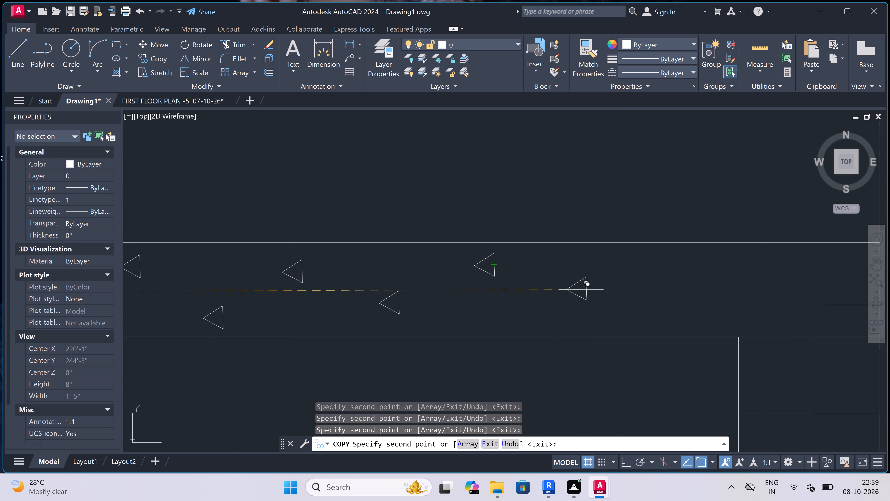
{"action": "left_click", "coordinate": [564, 305]}
Fill the slab's end at and above the far brick wall with three high and two low triangle copies.
{"action": "scroll", "coordinate": [429, 297], "scroll_direction": "down", "scroll_amount": 5}
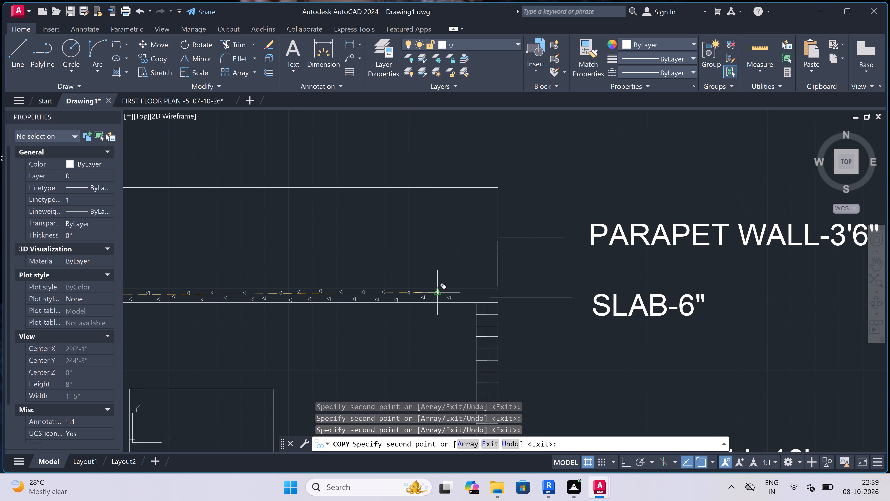
{"action": "scroll", "coordinate": [465, 295], "scroll_direction": "up", "scroll_amount": 4}
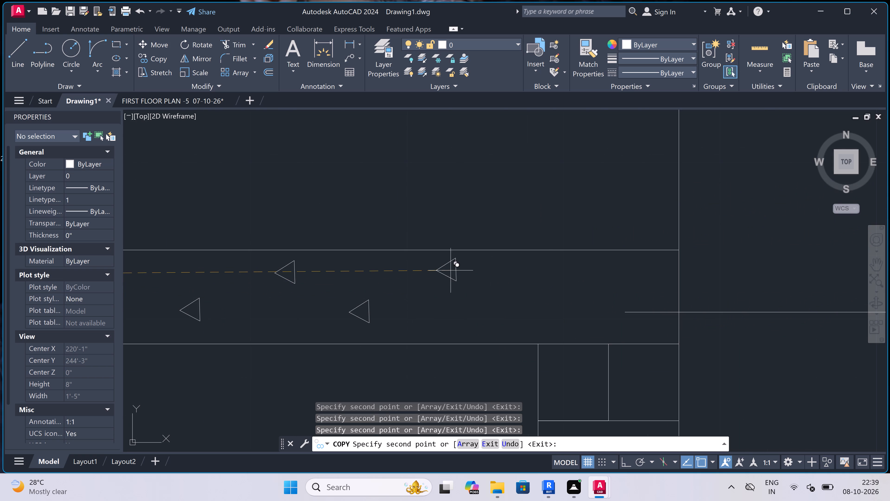
{"action": "left_click", "coordinate": [451, 270]}
{"action": "left_click", "coordinate": [578, 275]}
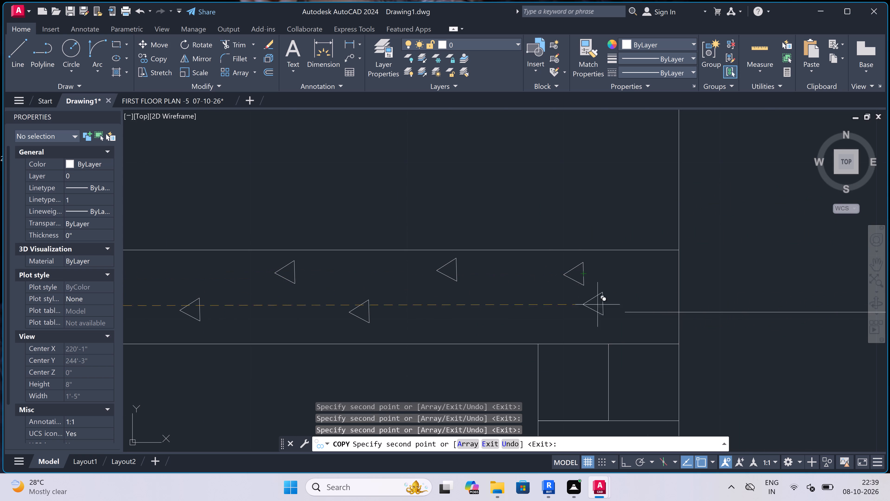
{"action": "double_click", "coordinate": [615, 325]}
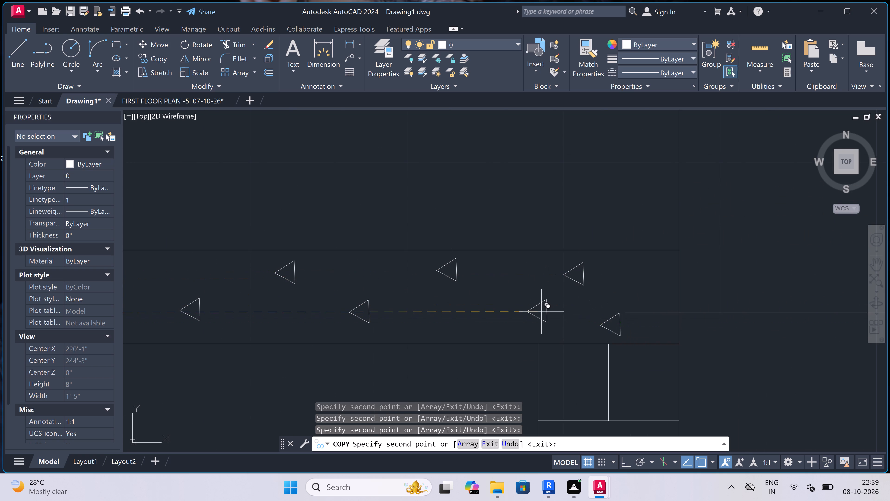
{"action": "left_click", "coordinate": [521, 311]}
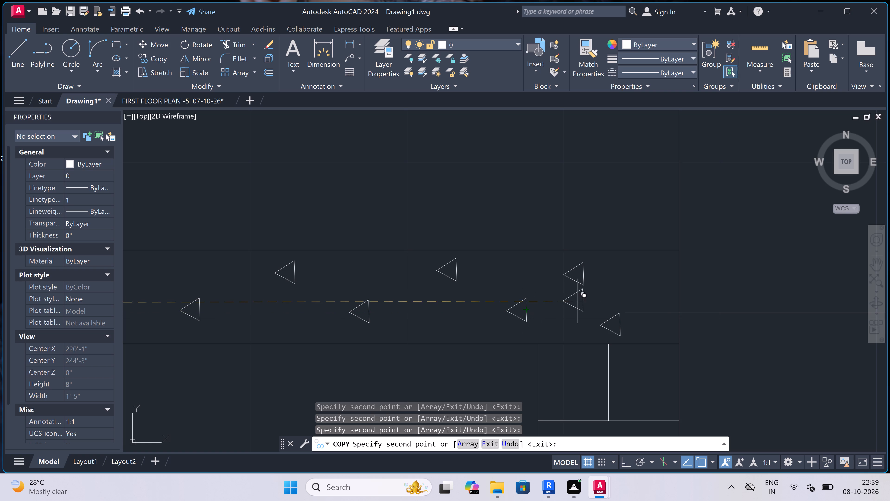
{"action": "scroll", "coordinate": [630, 275], "scroll_direction": "up", "scroll_amount": 2}
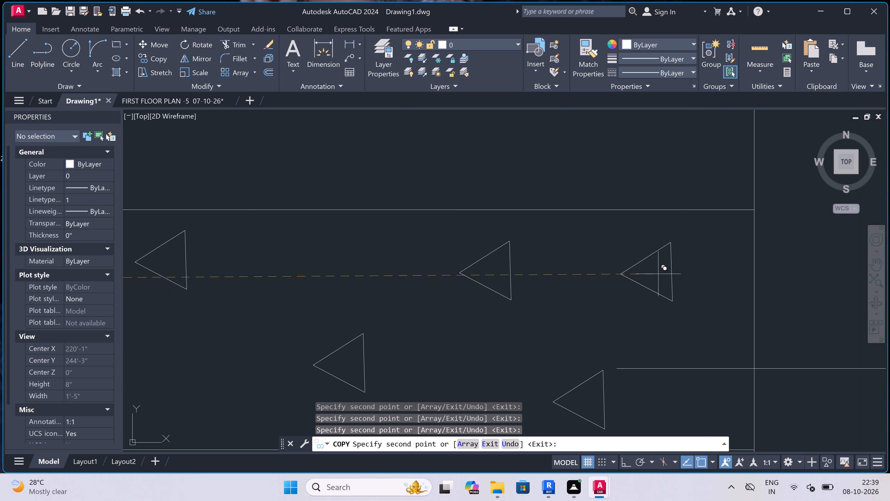
{"action": "left_click", "coordinate": [697, 261]}
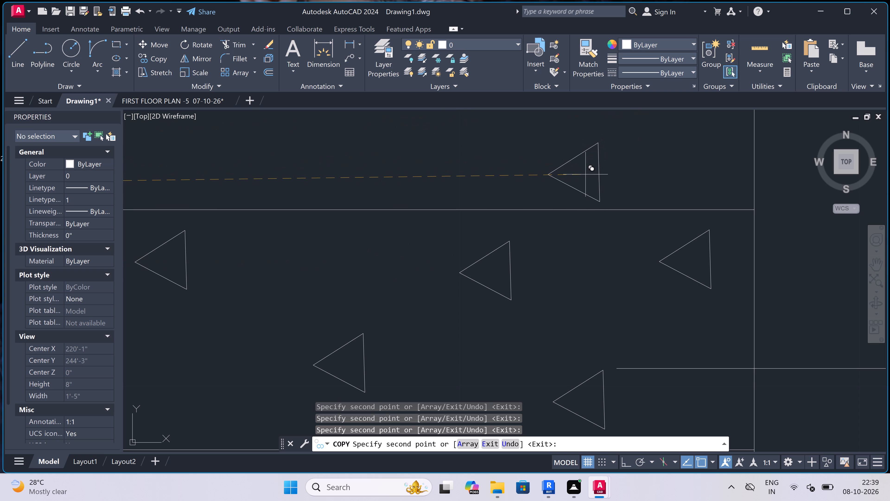
Place one low triangle copy at the near brick wall end of the floor slab below the top storey and end copying.
{"action": "scroll", "coordinate": [522, 205], "scroll_direction": "down", "scroll_amount": 9}
{"action": "scroll", "coordinate": [296, 286], "scroll_direction": "up", "scroll_amount": 1}
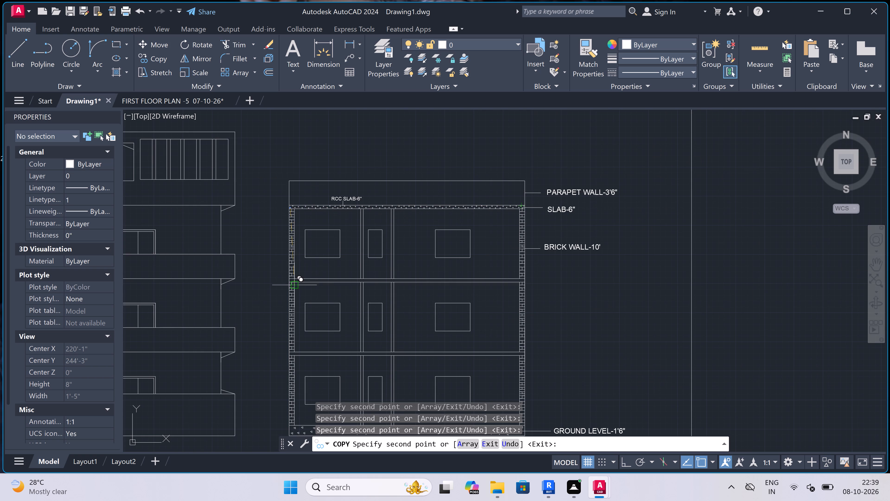
{"action": "scroll", "coordinate": [296, 286], "scroll_direction": "up", "scroll_amount": 2}
{"action": "scroll", "coordinate": [263, 266], "scroll_direction": "up", "scroll_amount": 2}
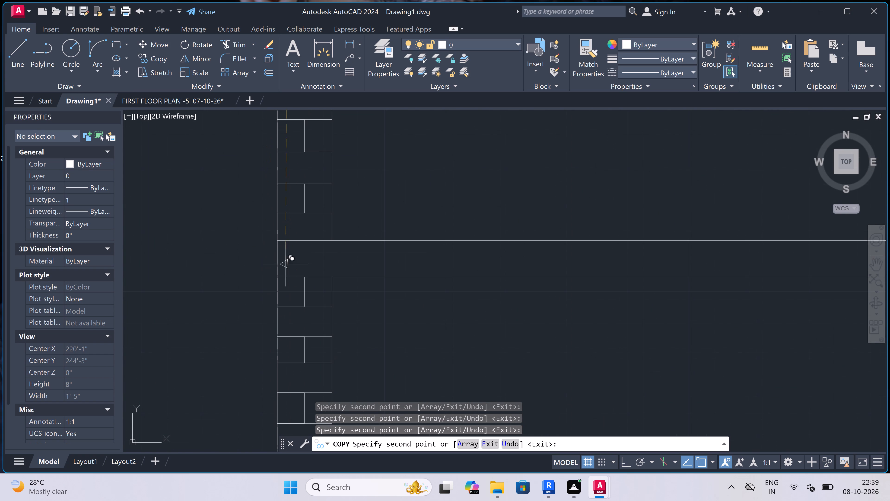
{"action": "scroll", "coordinate": [298, 265], "scroll_direction": "up", "scroll_amount": 2}
{"action": "scroll", "coordinate": [279, 276], "scroll_direction": "up", "scroll_amount": 2}
{"action": "left_click", "coordinate": [278, 277]}
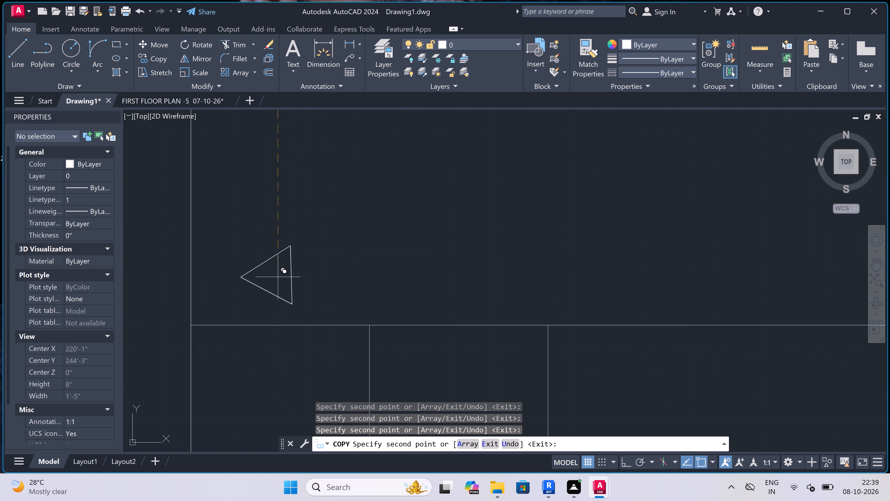
{"action": "key", "text": "Escape"}
Copy the new triangle to three high and two low positions in the same floor slab, above and just past the near brick wall.
{"action": "left_click", "coordinate": [324, 222]}
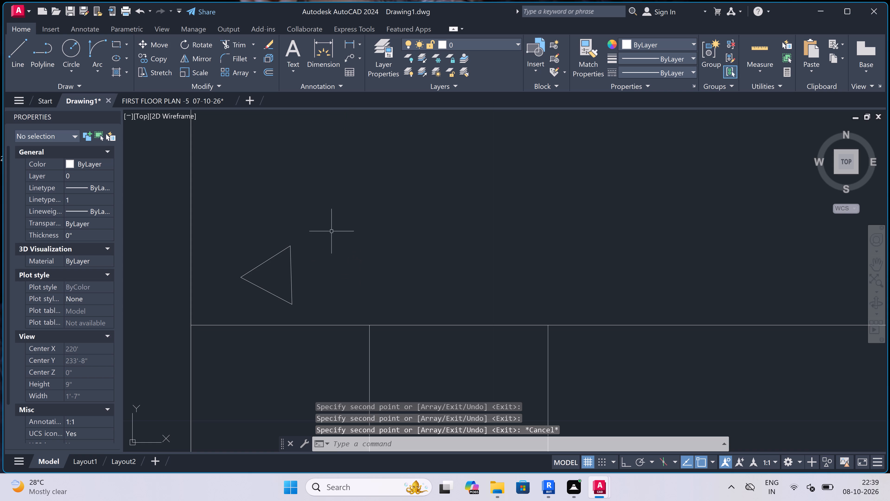
{"action": "left_click", "coordinate": [232, 295]}
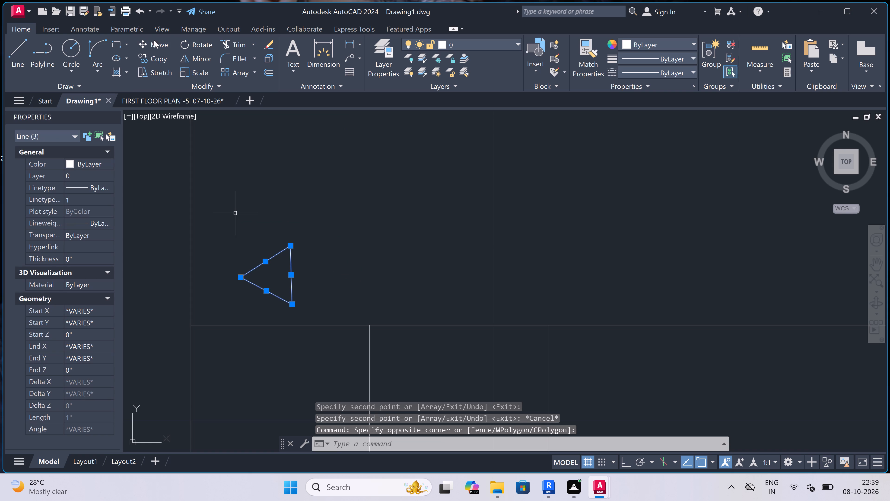
{"action": "left_click", "coordinate": [156, 54]}
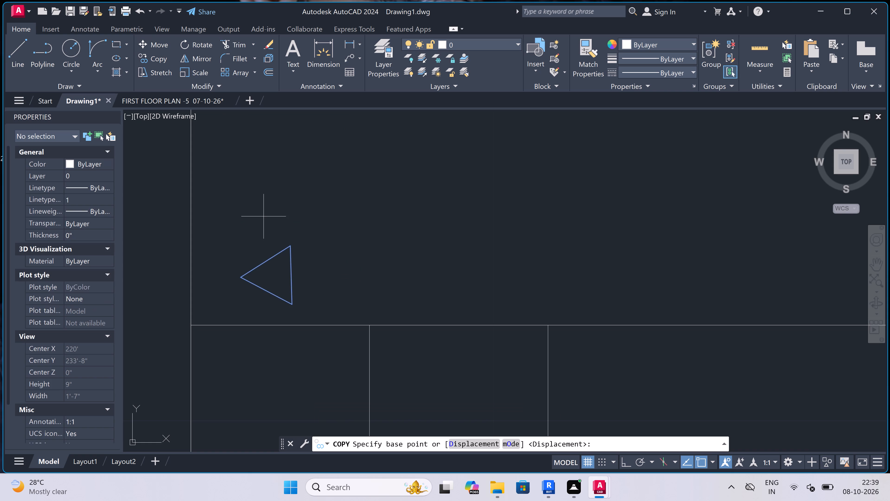
{"action": "left_click", "coordinate": [277, 271]}
{"action": "scroll", "coordinate": [276, 263], "scroll_direction": "down", "scroll_amount": 2}
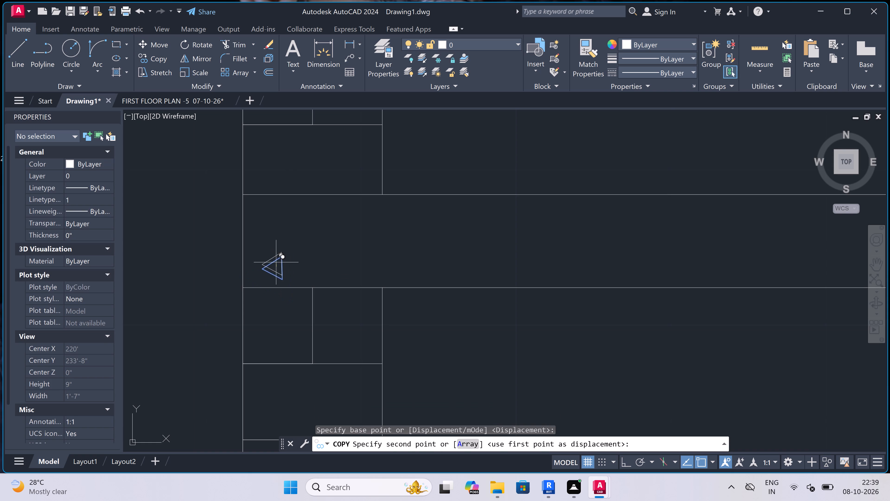
{"action": "left_click", "coordinate": [350, 217]}
{"action": "left_click", "coordinate": [542, 215]}
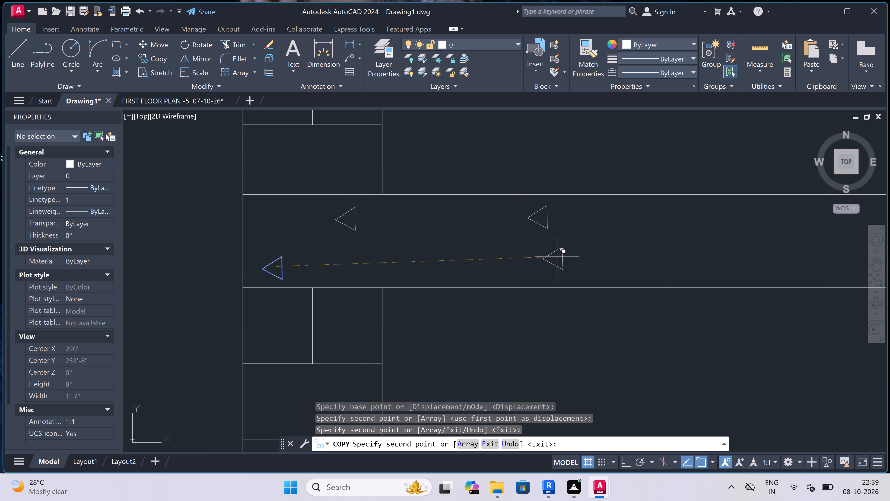
{"action": "left_click", "coordinate": [487, 260]}
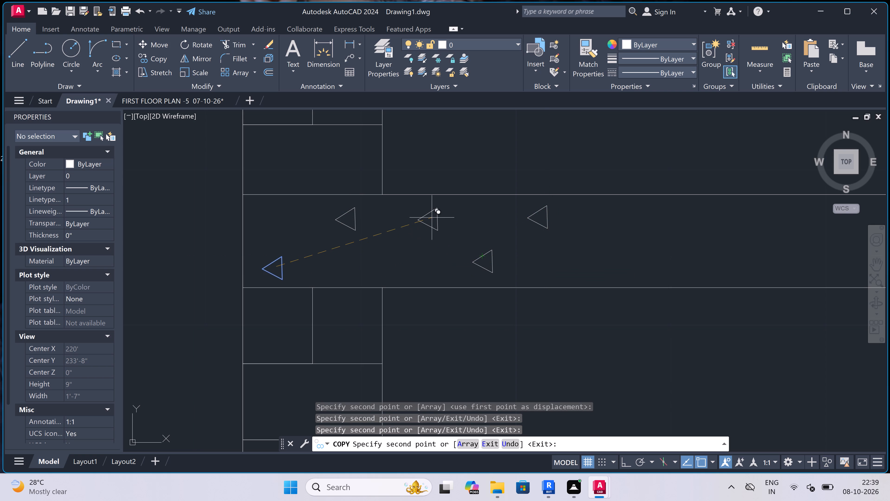
{"action": "left_click", "coordinate": [432, 218]}
{"action": "left_click", "coordinate": [391, 256]}
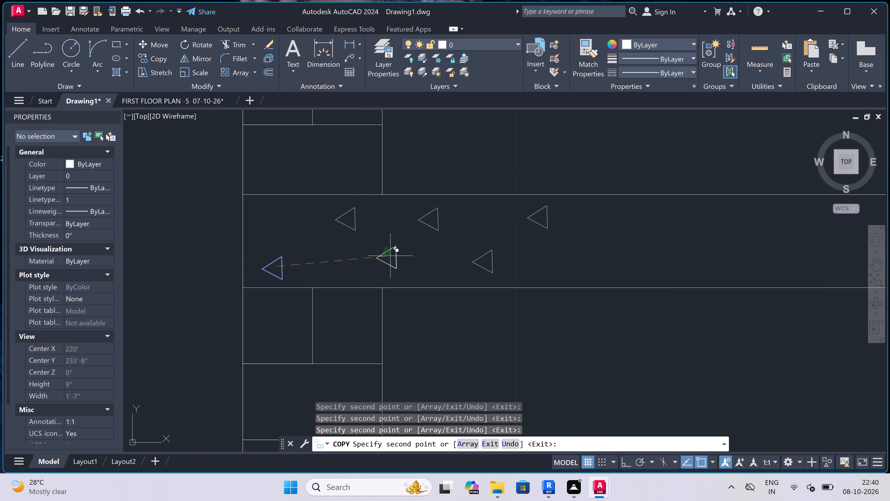
Continue the floor slab's pattern away from the near brick wall with three low triangle copies and one high.
{"action": "scroll", "coordinate": [309, 270], "scroll_direction": "down", "scroll_amount": 3}
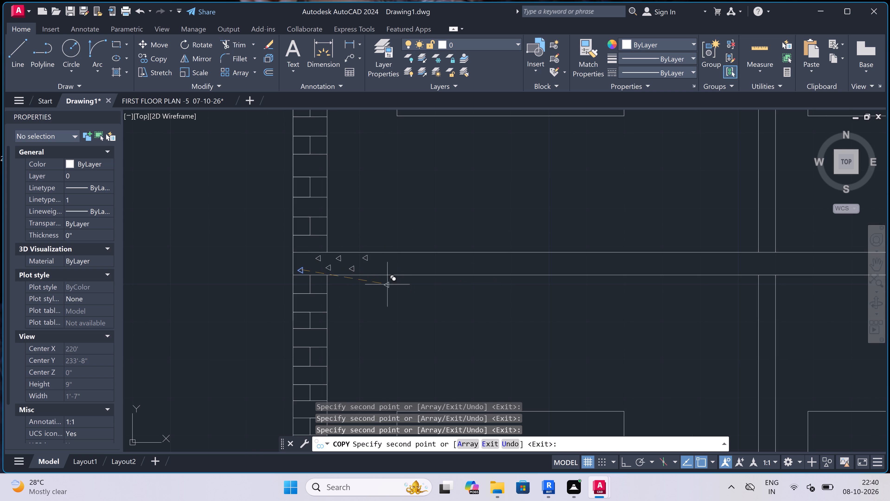
{"action": "scroll", "coordinate": [375, 273], "scroll_direction": "up", "scroll_amount": 3}
{"action": "left_click", "coordinate": [413, 258]}
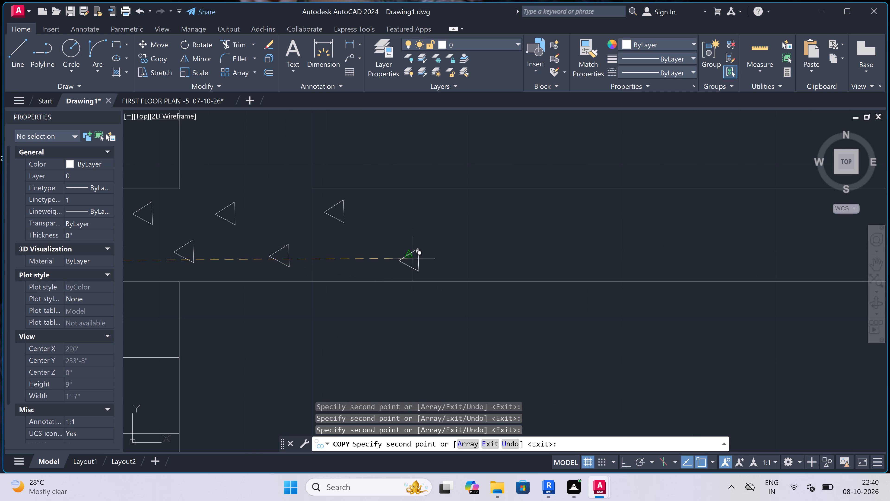
{"action": "scroll", "coordinate": [310, 265], "scroll_direction": "down", "scroll_amount": 2}
{"action": "scroll", "coordinate": [401, 257], "scroll_direction": "up", "scroll_amount": 1}
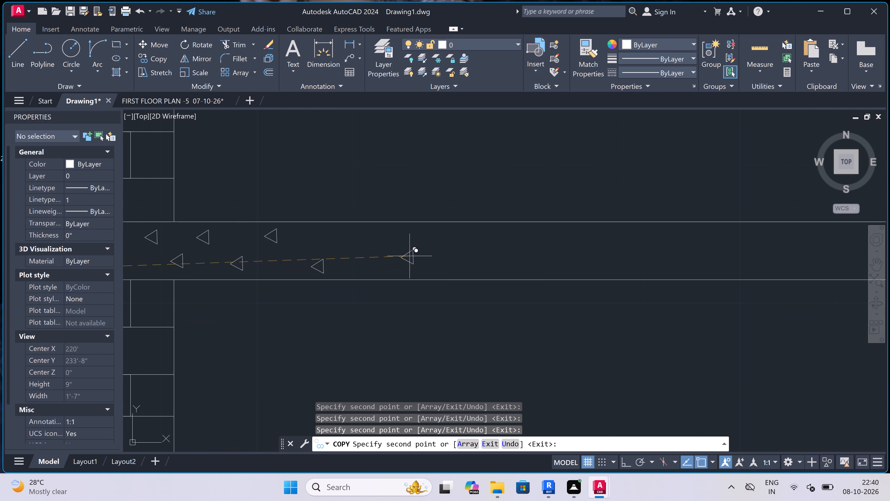
{"action": "left_click", "coordinate": [429, 262]}
{"action": "left_click", "coordinate": [372, 234]}
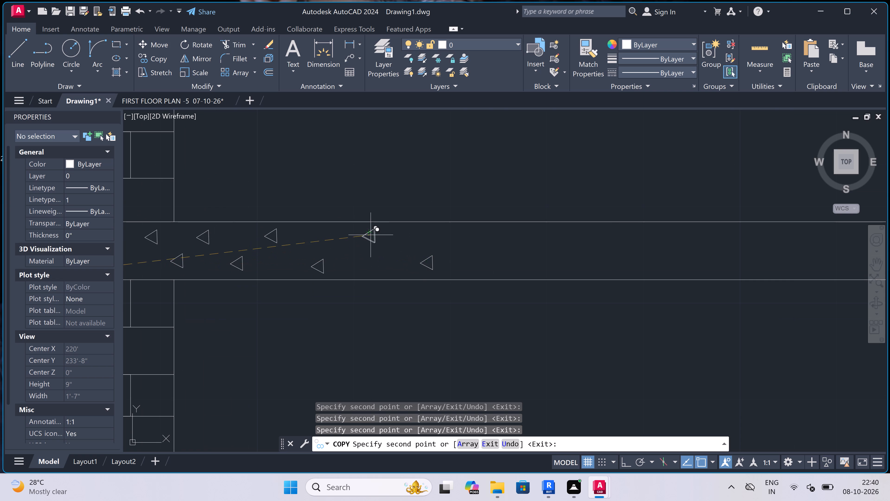
{"action": "scroll", "coordinate": [274, 273], "scroll_direction": "down", "scroll_amount": 2}
{"action": "scroll", "coordinate": [331, 264], "scroll_direction": "up", "scroll_amount": 2}
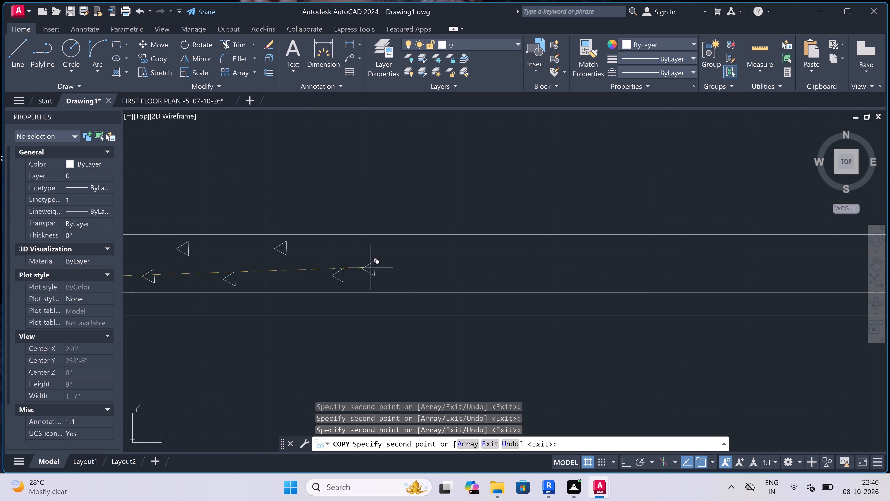
{"action": "left_click", "coordinate": [430, 281]}
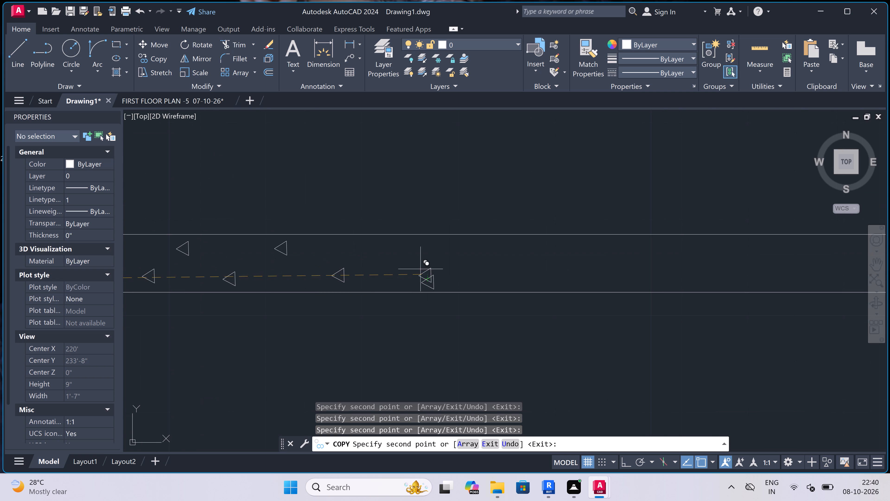
Extend the floor slab's pattern away from the near brick wall with five high and two low triangle copies.
{"action": "left_click", "coordinate": [390, 256]}
{"action": "scroll", "coordinate": [263, 271], "scroll_direction": "down", "scroll_amount": 2}
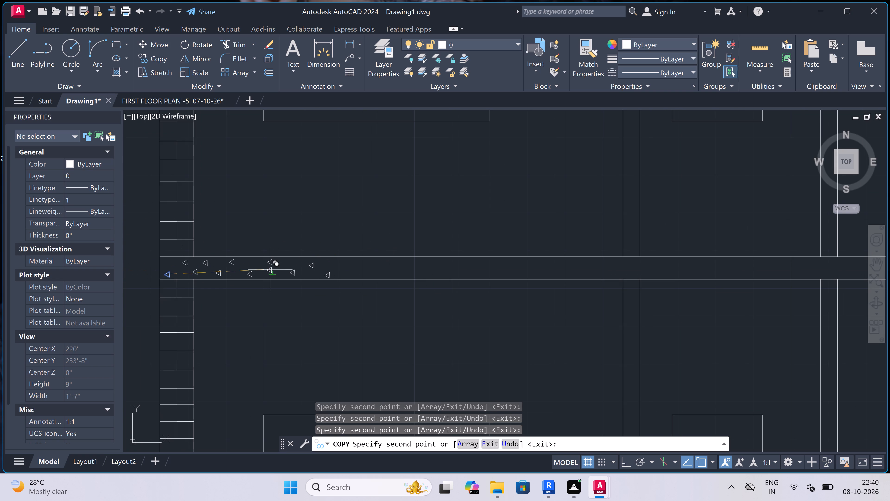
{"action": "scroll", "coordinate": [340, 269], "scroll_direction": "up", "scroll_amount": 3}
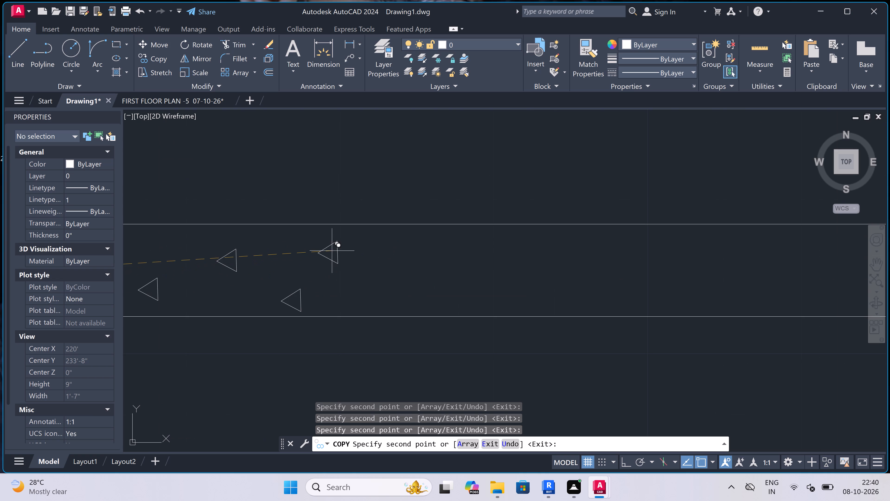
{"action": "left_click", "coordinate": [332, 251]}
{"action": "left_click", "coordinate": [440, 244]}
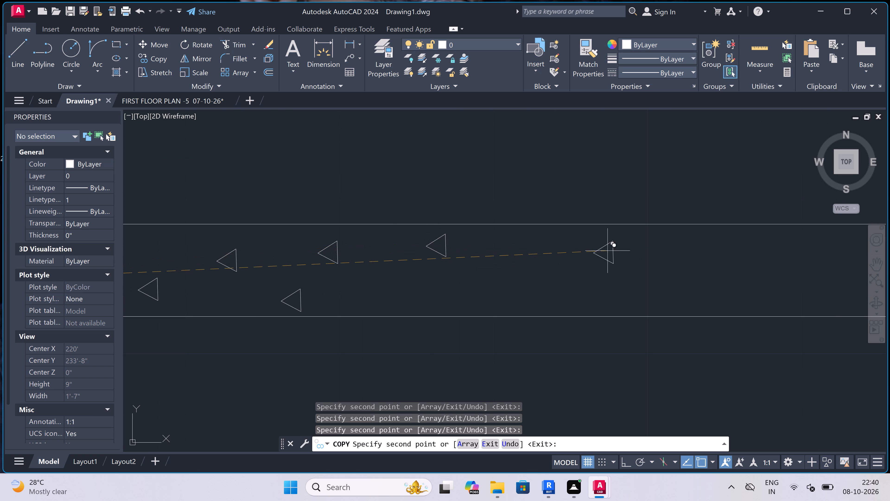
{"action": "left_click", "coordinate": [621, 251]}
{"action": "left_click", "coordinate": [533, 248]}
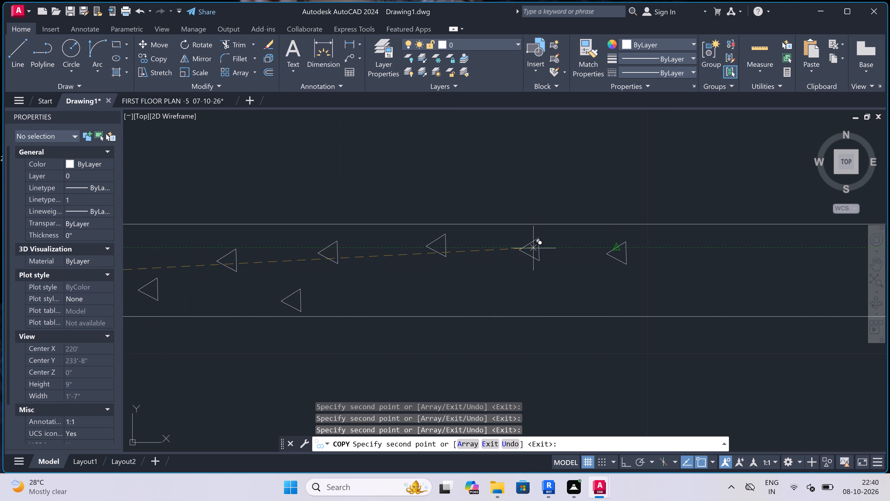
{"action": "left_click", "coordinate": [483, 290]}
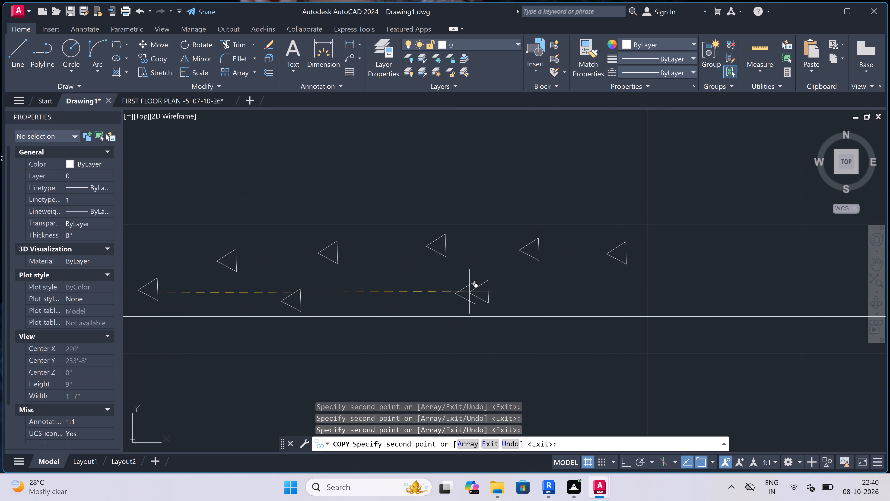
{"action": "left_click", "coordinate": [395, 289]}
Continue the same slab's pattern toward the first interior wall with three low triangle copies and one high.
{"action": "scroll", "coordinate": [310, 284], "scroll_direction": "down", "scroll_amount": 4}
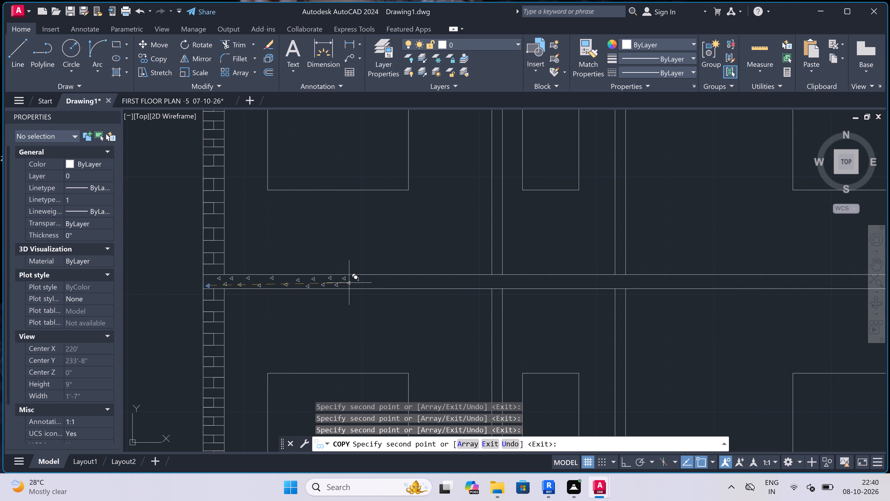
{"action": "scroll", "coordinate": [361, 283], "scroll_direction": "up", "scroll_amount": 3}
{"action": "left_click", "coordinate": [316, 290]}
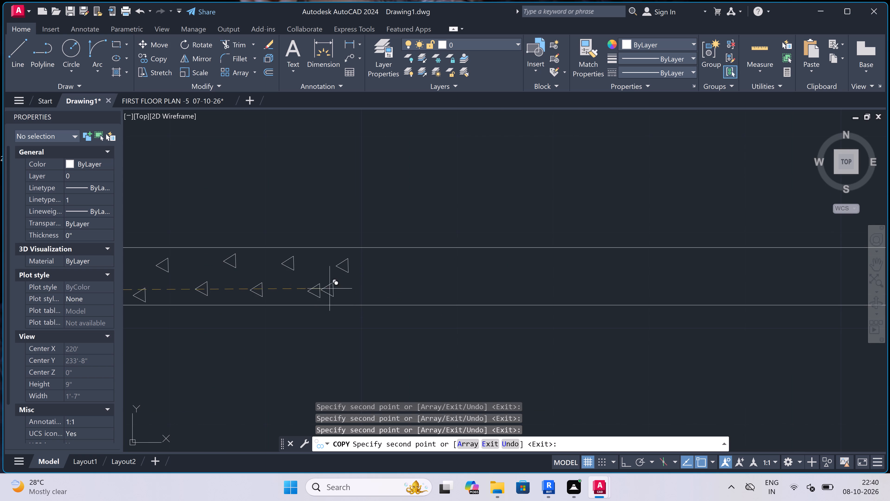
{"action": "left_click", "coordinate": [454, 292]}
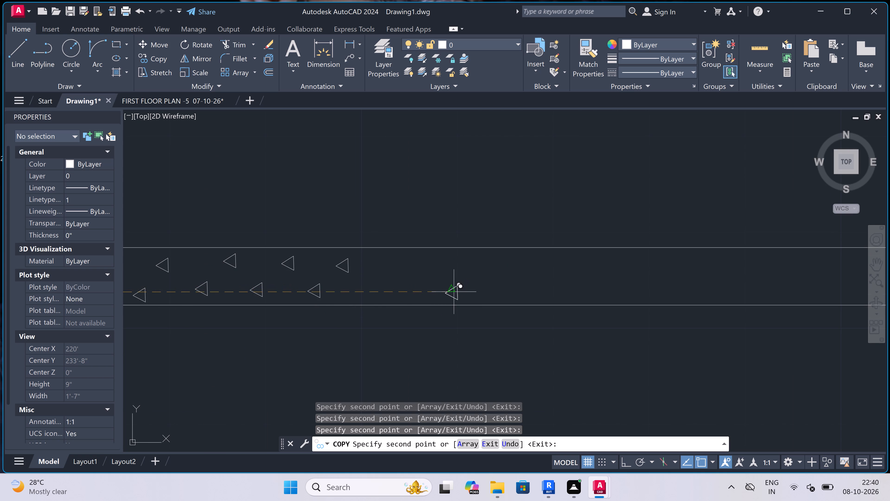
{"action": "left_click", "coordinate": [387, 286]}
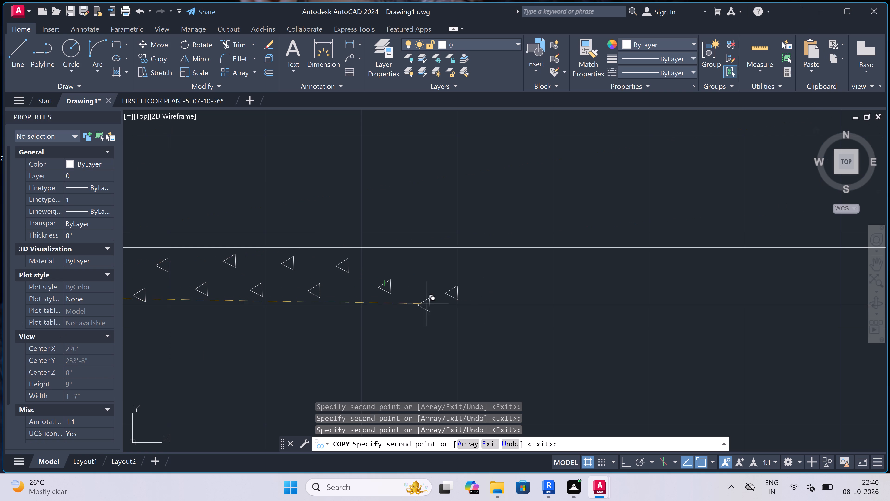
{"action": "scroll", "coordinate": [420, 260], "scroll_direction": "up", "scroll_amount": 1}
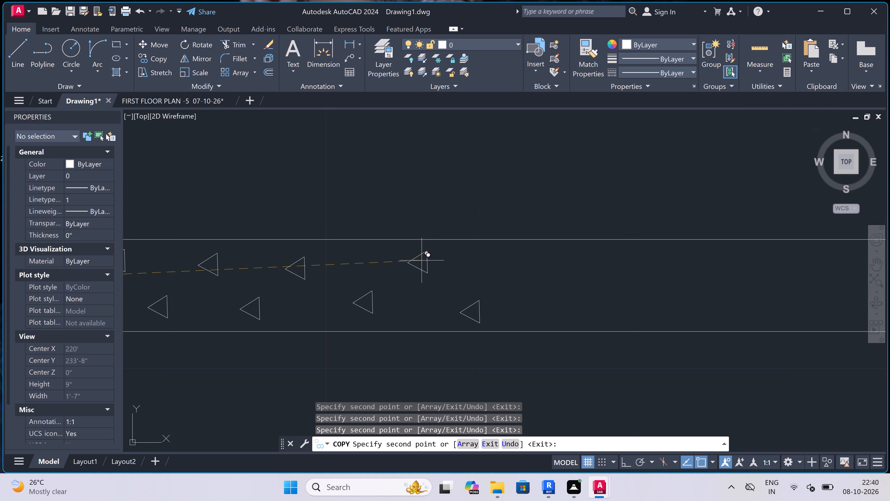
{"action": "scroll", "coordinate": [429, 267], "scroll_direction": "up", "scroll_amount": 1}
{"action": "left_click", "coordinate": [429, 262]}
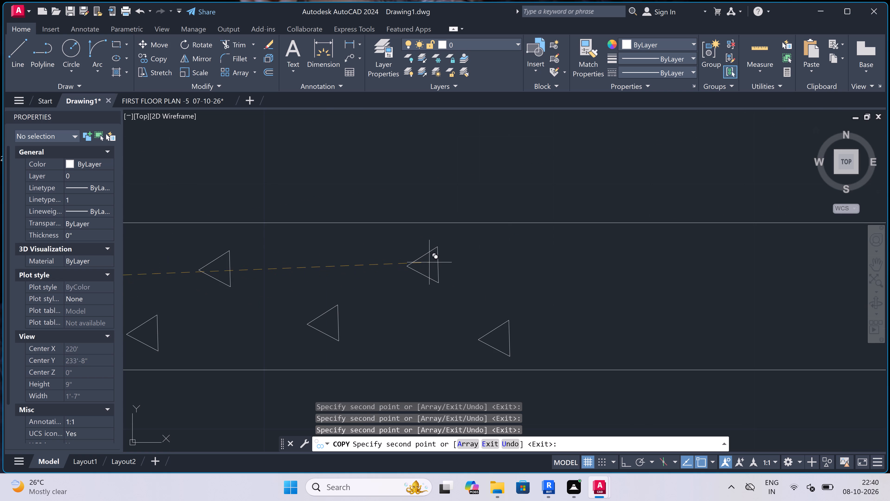
Add three high and two low triangle copies further along the floor slab toward the first interior wall.
{"action": "scroll", "coordinate": [370, 254], "scroll_direction": "down", "scroll_amount": 5}
{"action": "scroll", "coordinate": [424, 262], "scroll_direction": "up", "scroll_amount": 4}
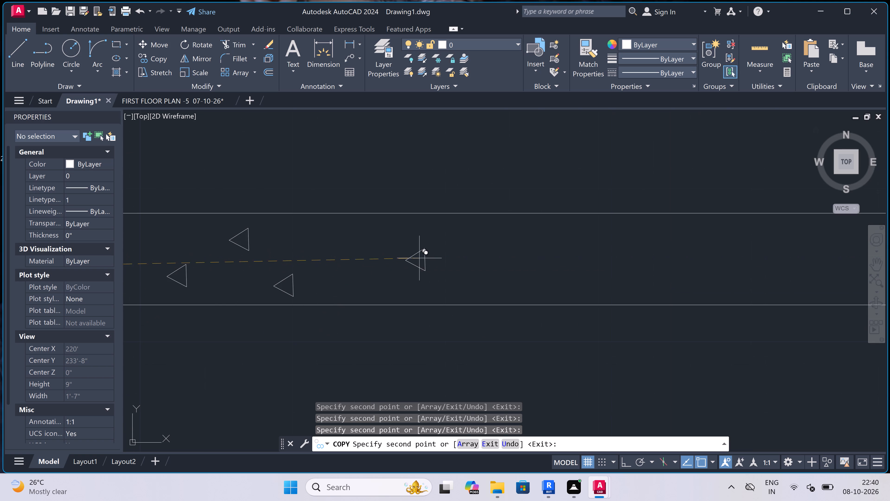
{"action": "left_click", "coordinate": [376, 240]}
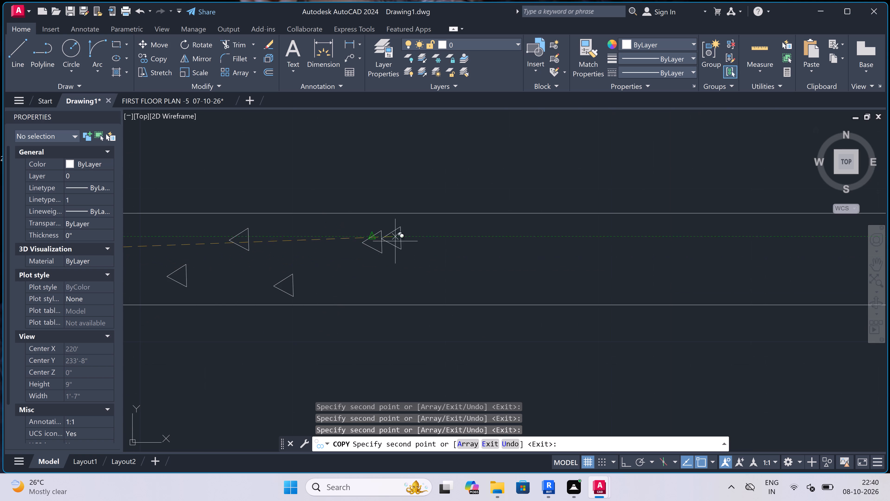
{"action": "left_click", "coordinate": [594, 241]}
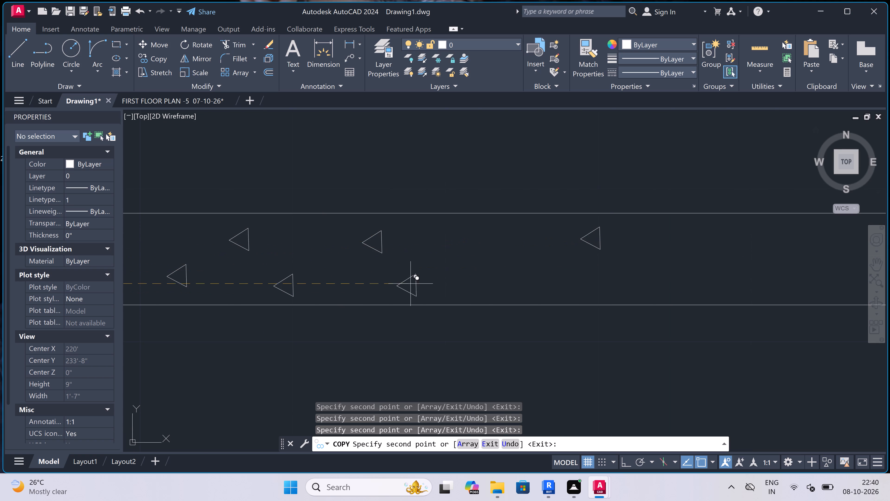
{"action": "left_click", "coordinate": [441, 281]}
{"action": "left_click", "coordinate": [559, 279]}
{"action": "left_click", "coordinate": [485, 235]}
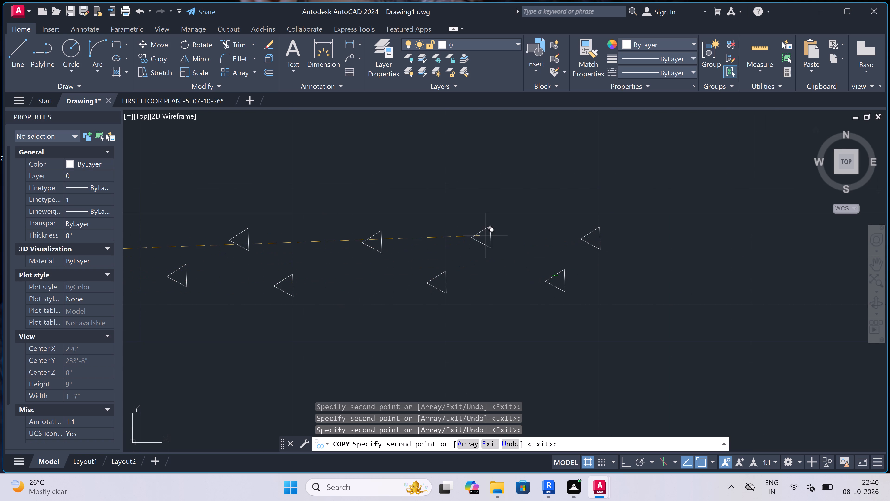
Fill the slab portion approaching the first interior wall with three high and two low triangle copies.
{"action": "scroll", "coordinate": [343, 262], "scroll_direction": "down", "scroll_amount": 5}
{"action": "scroll", "coordinate": [401, 265], "scroll_direction": "up", "scroll_amount": 4}
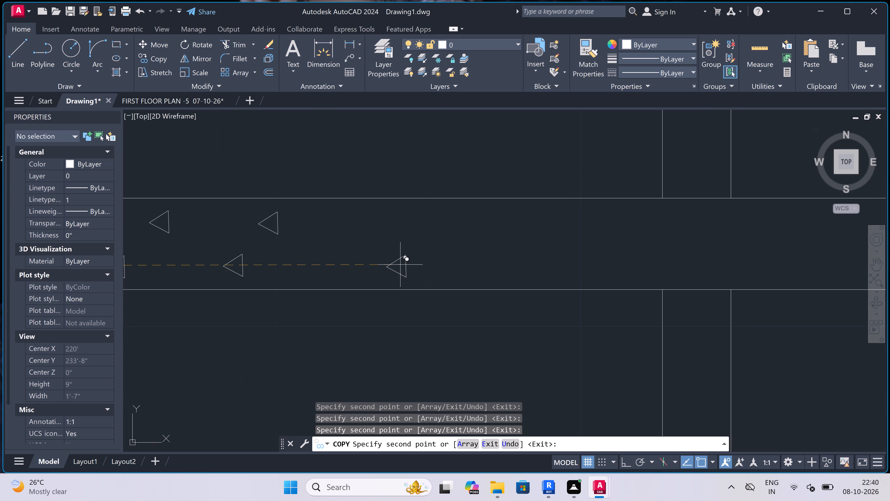
{"action": "left_click", "coordinate": [355, 265]}
{"action": "left_click", "coordinate": [400, 223]}
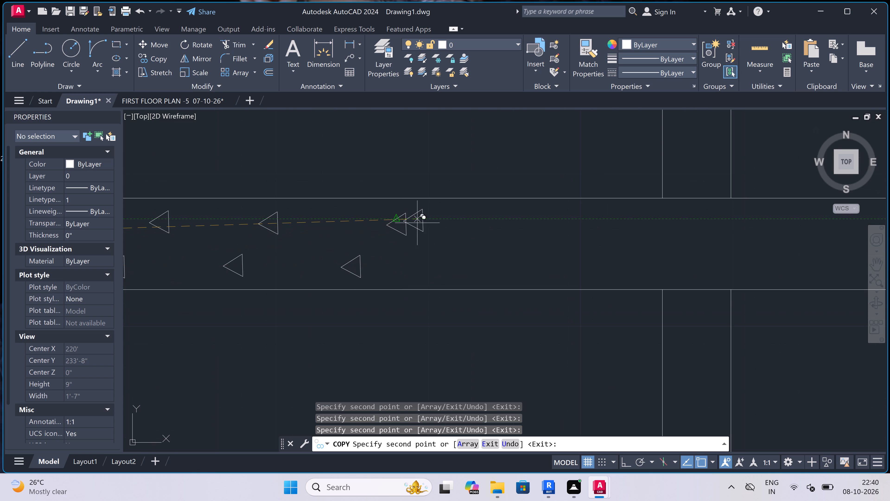
{"action": "left_click", "coordinate": [546, 227]}
{"action": "left_click", "coordinate": [435, 270]}
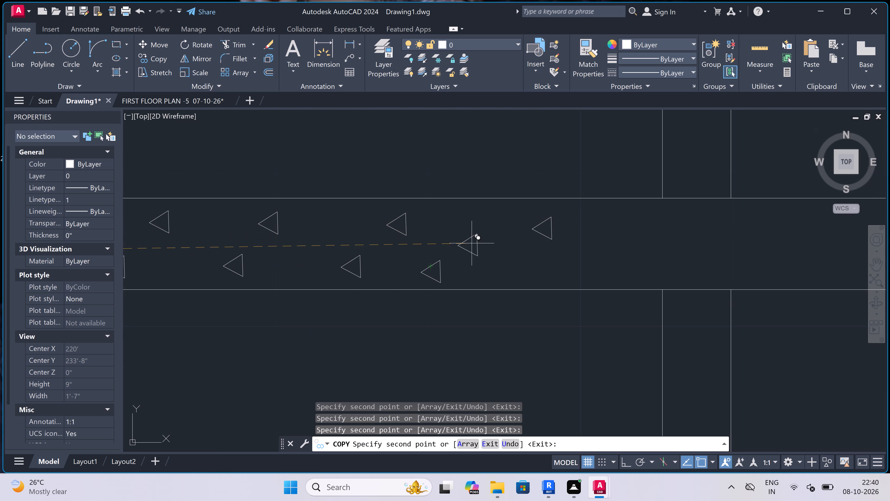
{"action": "left_click", "coordinate": [486, 228]}
Carry the slab's pattern across the first interior wall with two high and three low triangle copies.
{"action": "scroll", "coordinate": [417, 252], "scroll_direction": "down", "scroll_amount": 5}
{"action": "scroll", "coordinate": [462, 249], "scroll_direction": "up", "scroll_amount": 4}
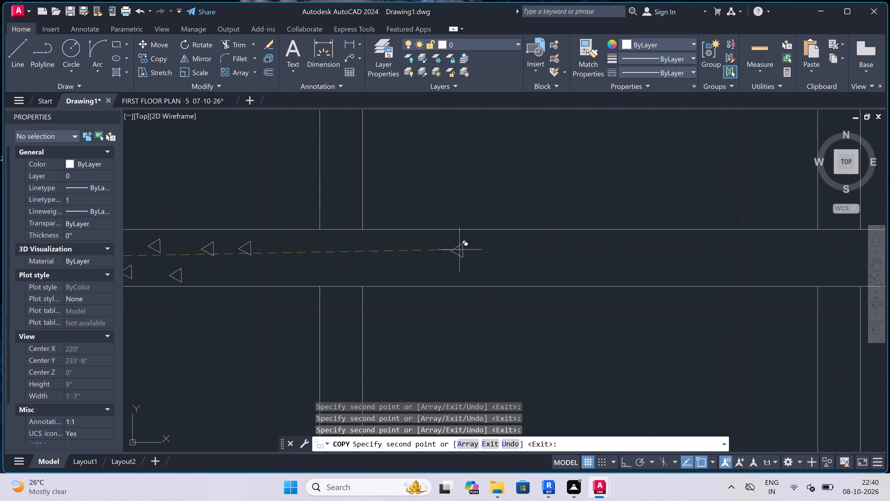
{"action": "left_click", "coordinate": [284, 268]}
{"action": "left_click", "coordinate": [331, 248]}
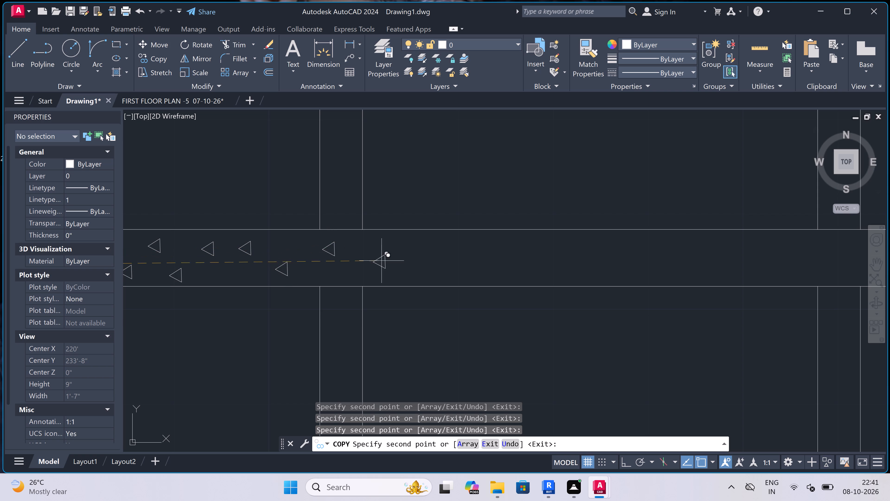
{"action": "left_click", "coordinate": [388, 261]}
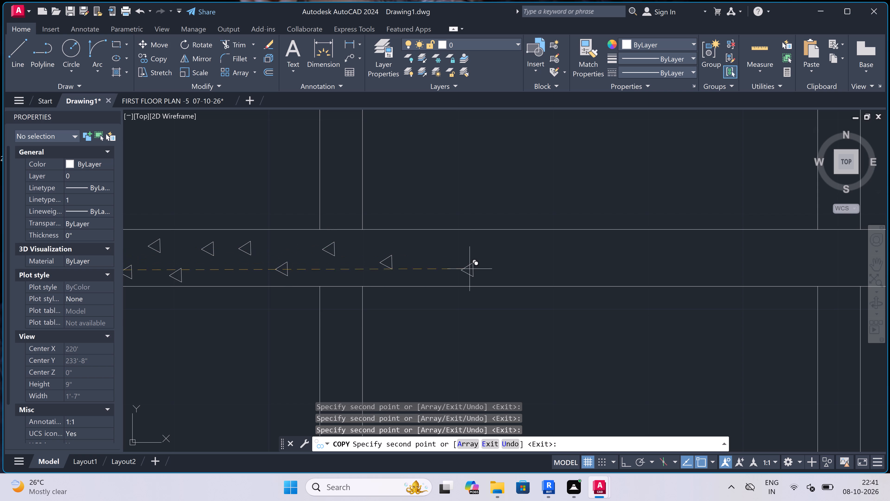
{"action": "left_click", "coordinate": [465, 271]}
{"action": "left_click", "coordinate": [437, 245]}
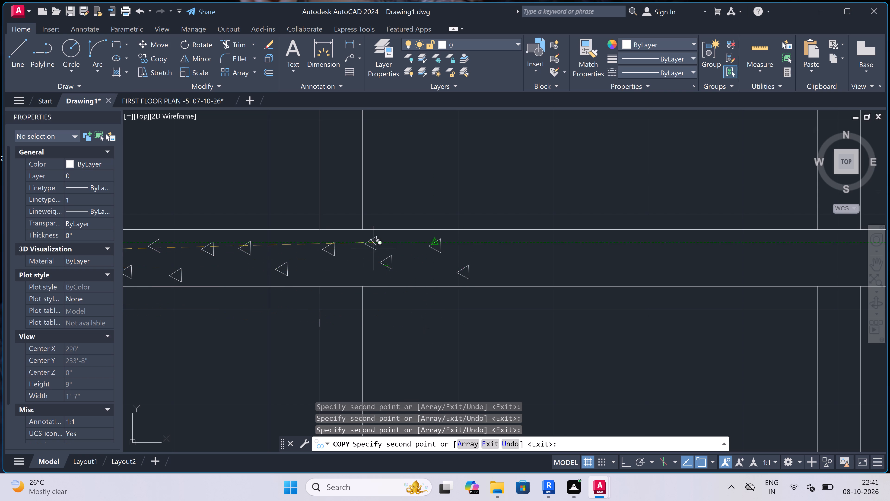
Fill the slab between the two interior walls with four high and two low triangle copies.
{"action": "scroll", "coordinate": [373, 248], "scroll_direction": "down", "scroll_amount": 2}
{"action": "scroll", "coordinate": [442, 253], "scroll_direction": "up", "scroll_amount": 2}
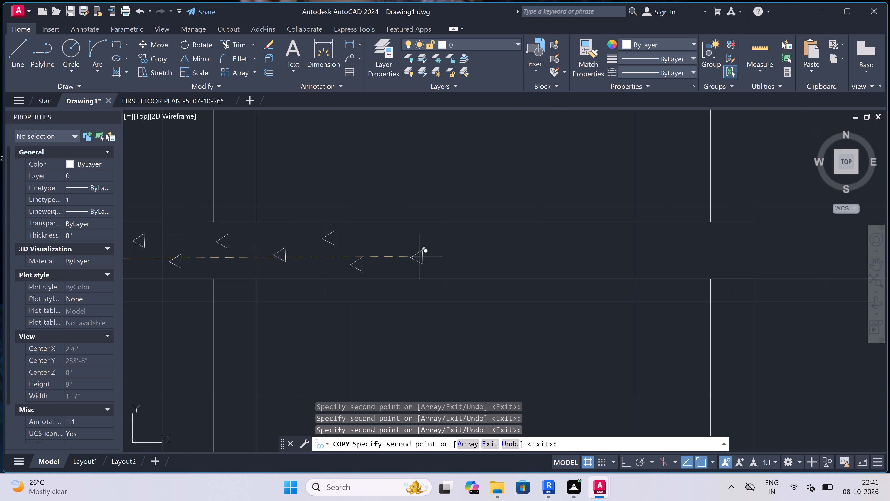
{"action": "left_click", "coordinate": [458, 264]}
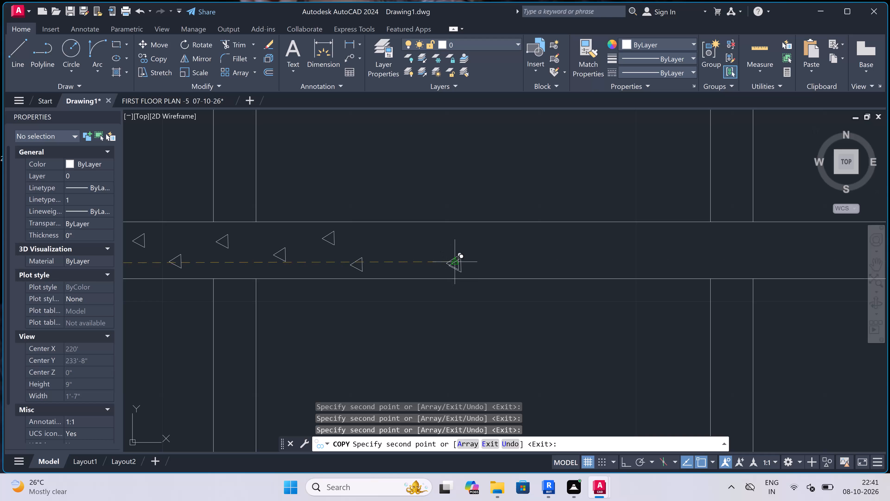
{"action": "left_click", "coordinate": [416, 243]}
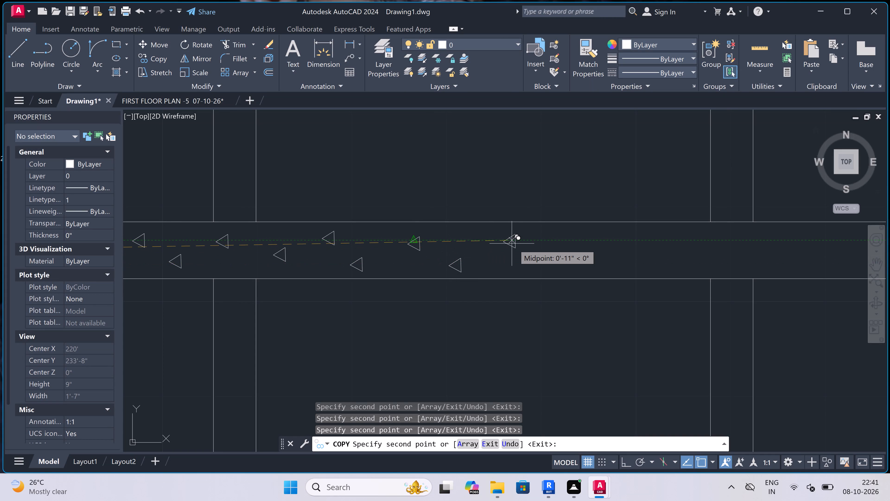
{"action": "left_click", "coordinate": [498, 240]}
{"action": "left_click", "coordinate": [647, 237]}
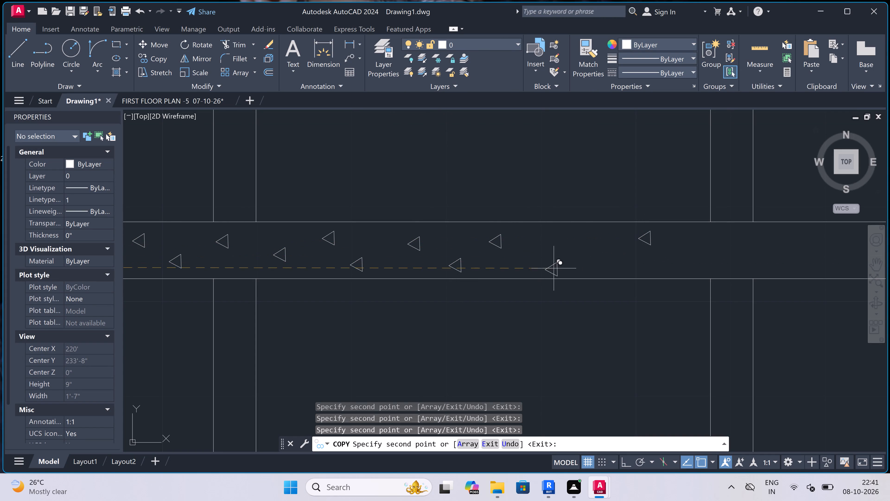
{"action": "scroll", "coordinate": [582, 266], "scroll_direction": "up", "scroll_amount": 2}
{"action": "left_click", "coordinate": [481, 267]}
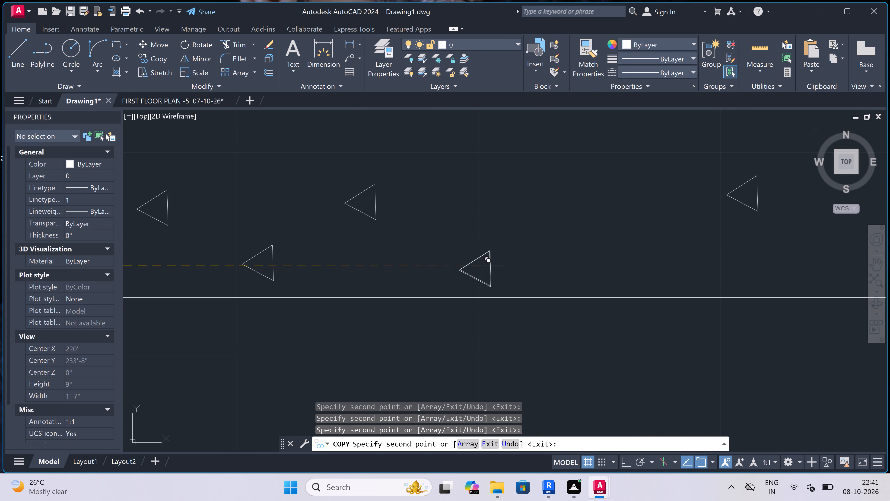
{"action": "left_click", "coordinate": [582, 203]}
Carry the slab's pattern up to and just past the second interior wall with three low and two high triangle copies.
{"action": "scroll", "coordinate": [378, 224], "scroll_direction": "down", "scroll_amount": 4}
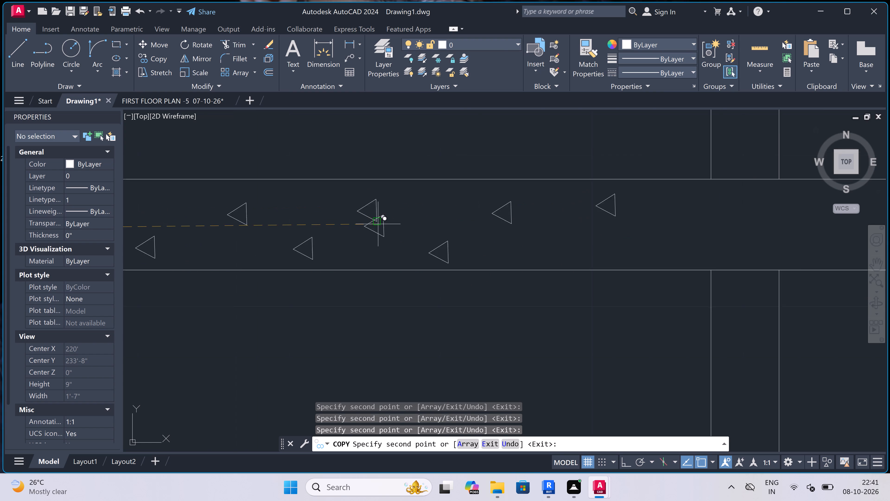
{"action": "scroll", "coordinate": [464, 222], "scroll_direction": "up", "scroll_amount": 1}
{"action": "scroll", "coordinate": [443, 231], "scroll_direction": "up", "scroll_amount": 2}
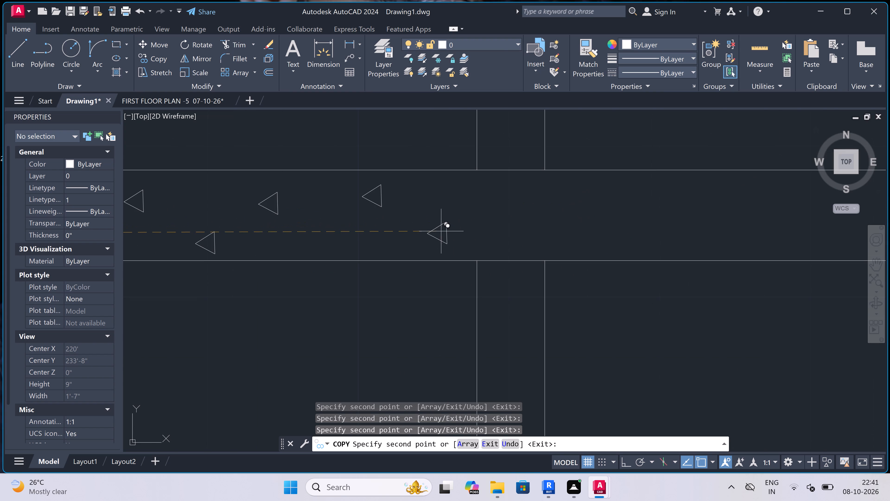
{"action": "left_click", "coordinate": [345, 232]}
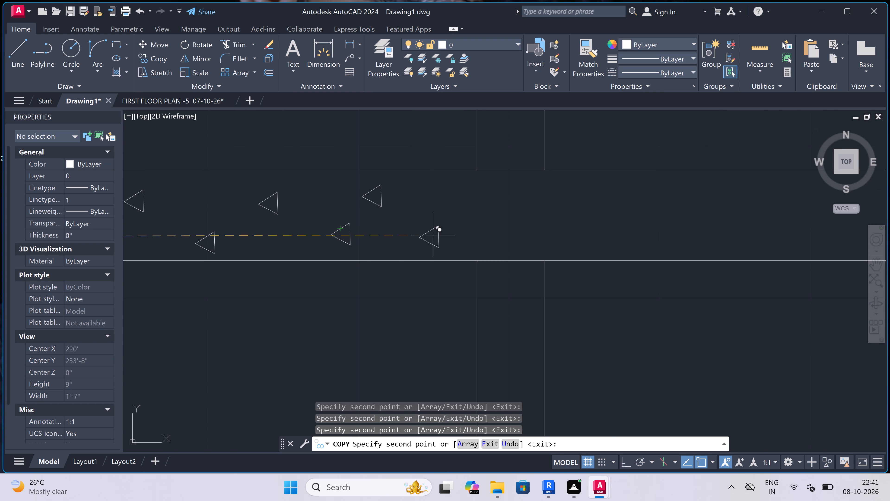
{"action": "left_click", "coordinate": [467, 241]}
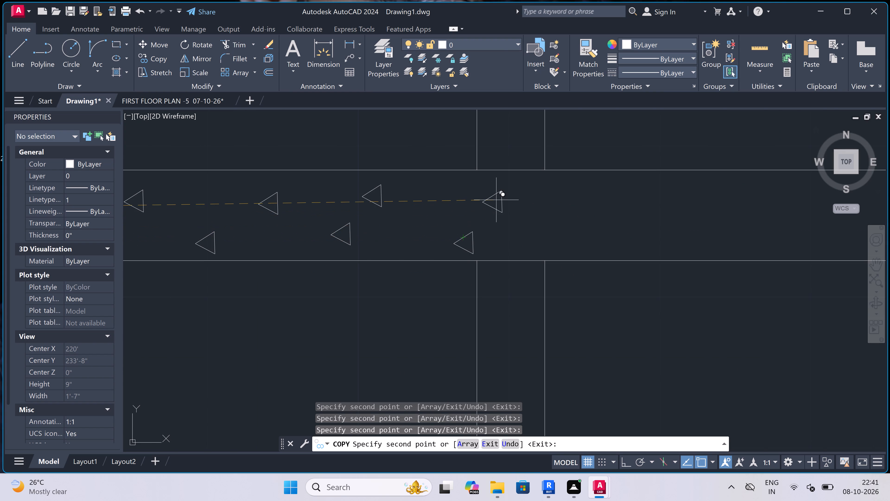
{"action": "left_click", "coordinate": [496, 200]}
{"action": "left_click", "coordinate": [566, 238]}
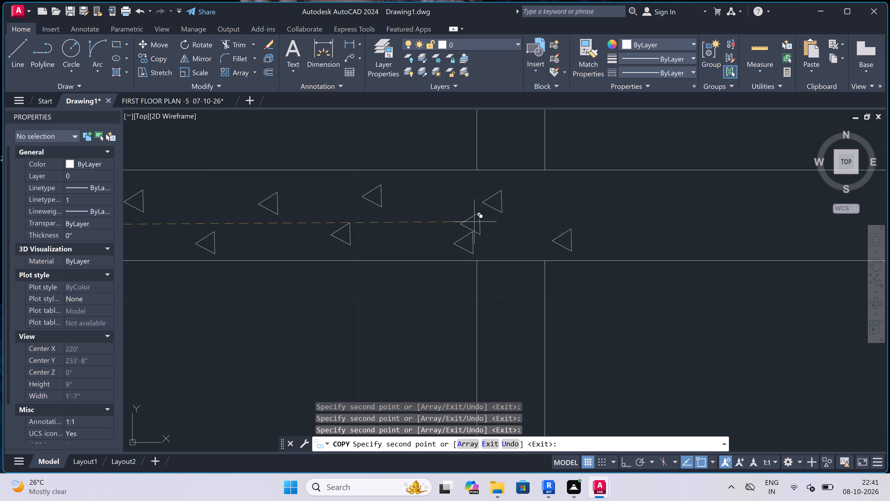
{"action": "scroll", "coordinate": [474, 222], "scroll_direction": "down", "scroll_amount": 4}
{"action": "scroll", "coordinate": [492, 215], "scroll_direction": "up", "scroll_amount": 4}
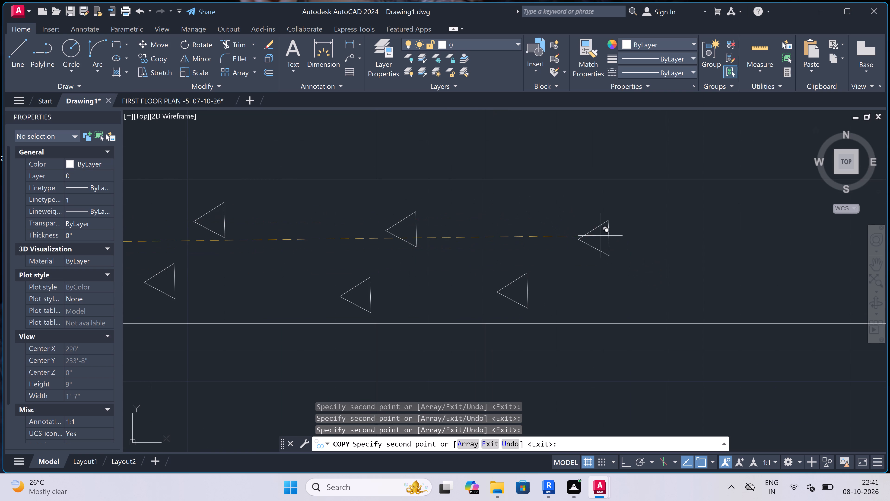
{"action": "left_click", "coordinate": [536, 206]}
{"action": "scroll", "coordinate": [556, 213], "scroll_direction": "down", "scroll_amount": 3}
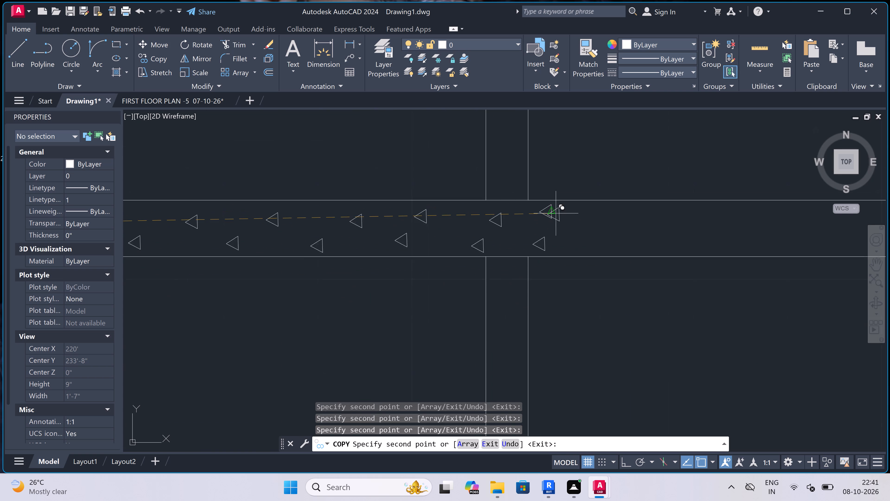
{"action": "scroll", "coordinate": [556, 213], "scroll_direction": "down", "scroll_amount": 5}
{"action": "scroll", "coordinate": [404, 244], "scroll_direction": "down", "scroll_amount": 2}
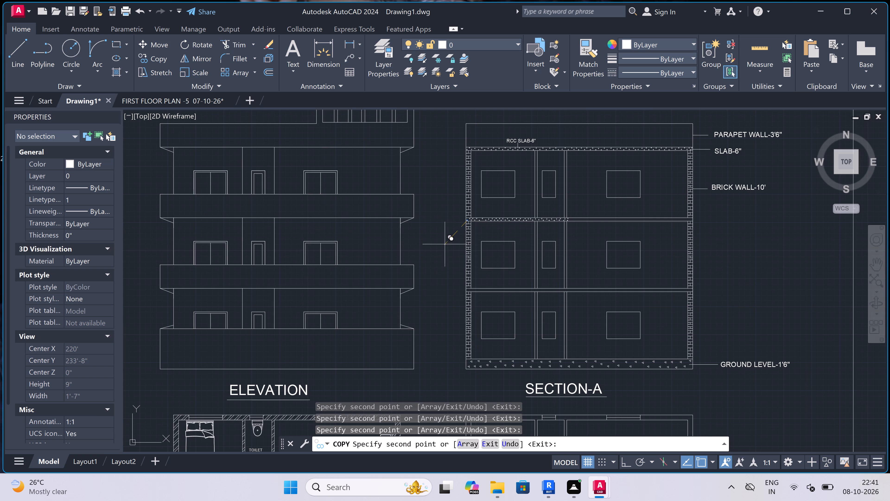
Extend the floor slab's pattern into the bay beyond the second interior wall with three low and two high triangle copies.
{"action": "scroll", "coordinate": [404, 244], "scroll_direction": "down", "scroll_amount": 1}
{"action": "scroll", "coordinate": [465, 234], "scroll_direction": "up", "scroll_amount": 3}
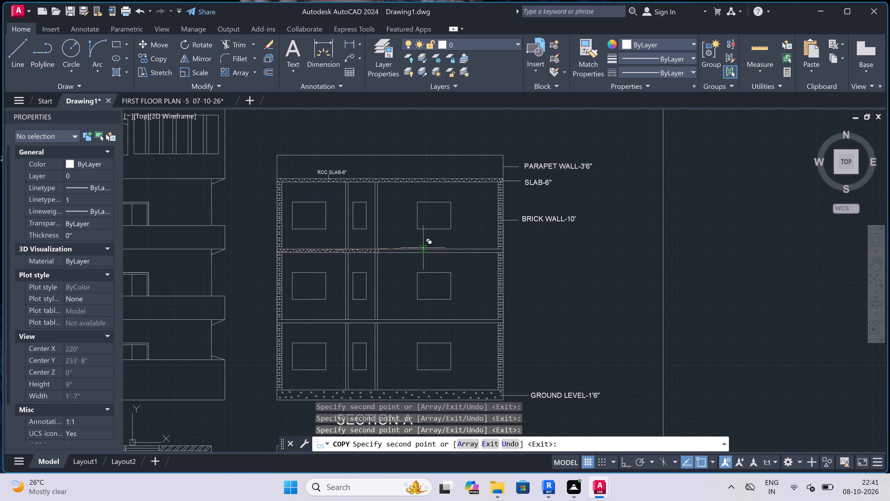
{"action": "scroll", "coordinate": [391, 248], "scroll_direction": "up", "scroll_amount": 4}
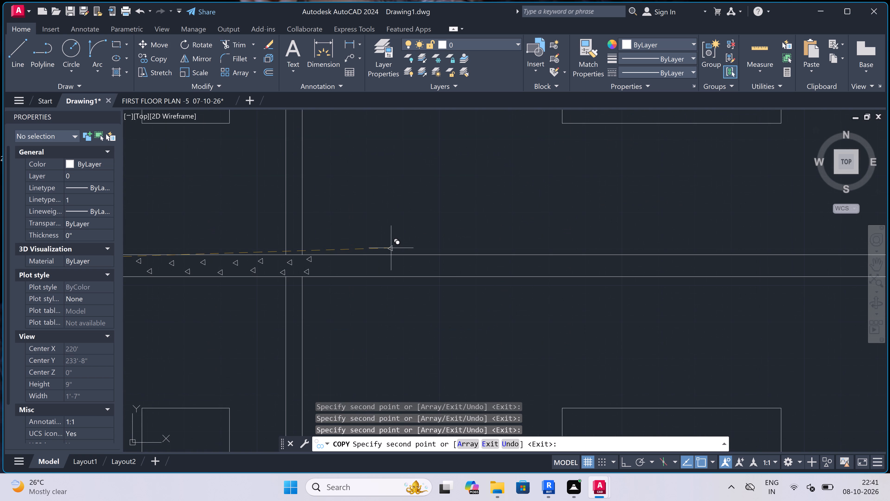
{"action": "scroll", "coordinate": [324, 270], "scroll_direction": "up", "scroll_amount": 2}
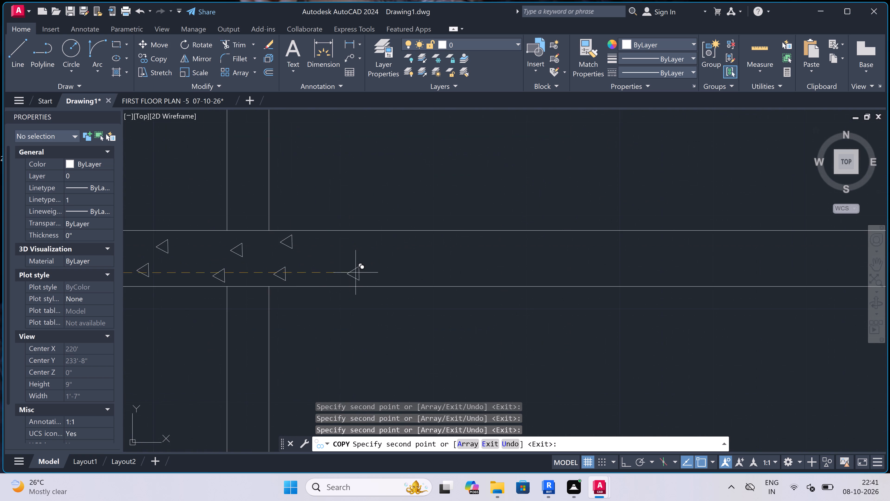
{"action": "scroll", "coordinate": [348, 275], "scroll_direction": "up", "scroll_amount": 1}
{"action": "left_click", "coordinate": [349, 275]}
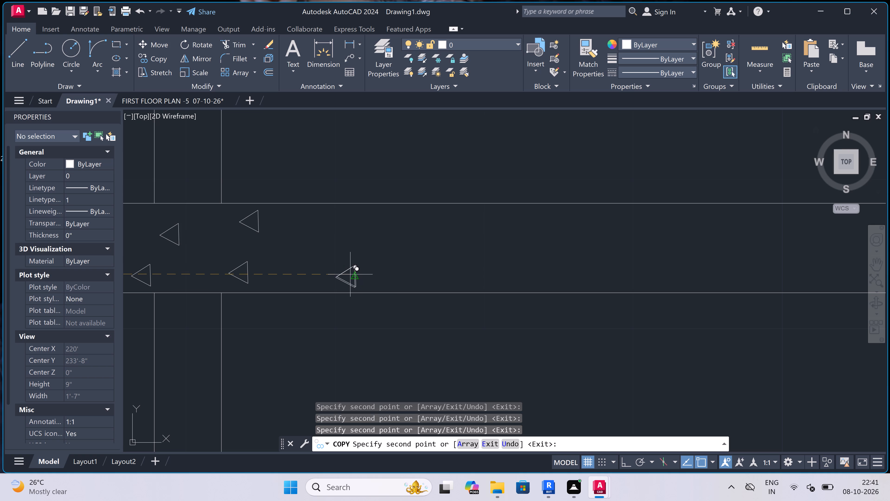
{"action": "left_click", "coordinate": [417, 230]}
{"action": "left_click", "coordinate": [576, 229]}
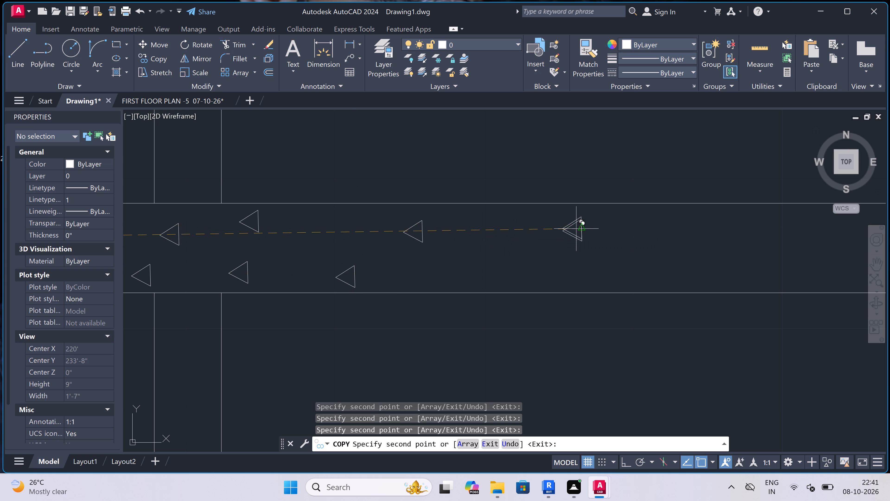
{"action": "left_click", "coordinate": [704, 275]}
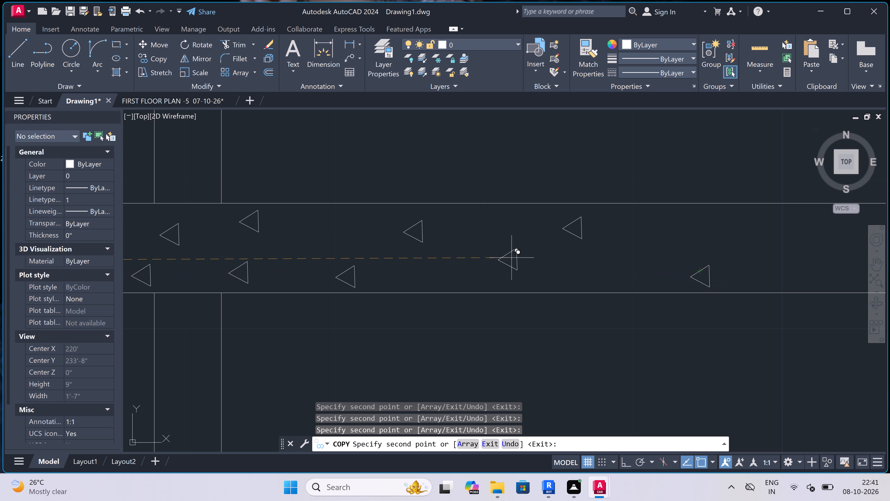
{"action": "left_click", "coordinate": [506, 265]}
{"action": "scroll", "coordinate": [422, 242], "scroll_direction": "down", "scroll_amount": 4}
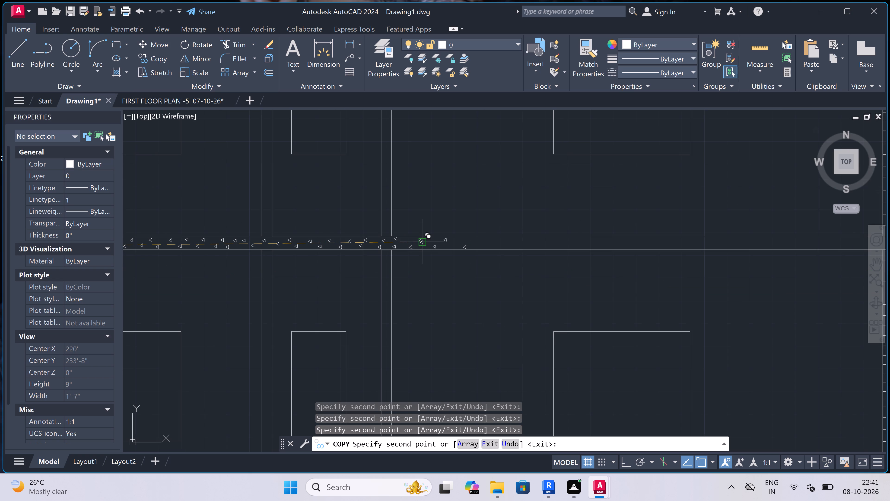
Fill the slab towards the large window's near edge with three high, two low and one mid-height triangle copies.
{"action": "scroll", "coordinate": [467, 245], "scroll_direction": "up", "scroll_amount": 3}
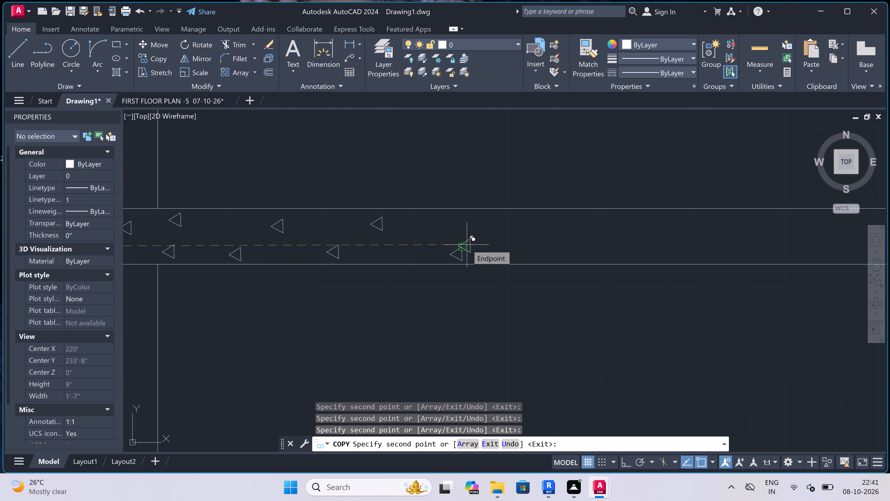
{"action": "left_click", "coordinate": [506, 226]}
{"action": "left_click", "coordinate": [593, 229]}
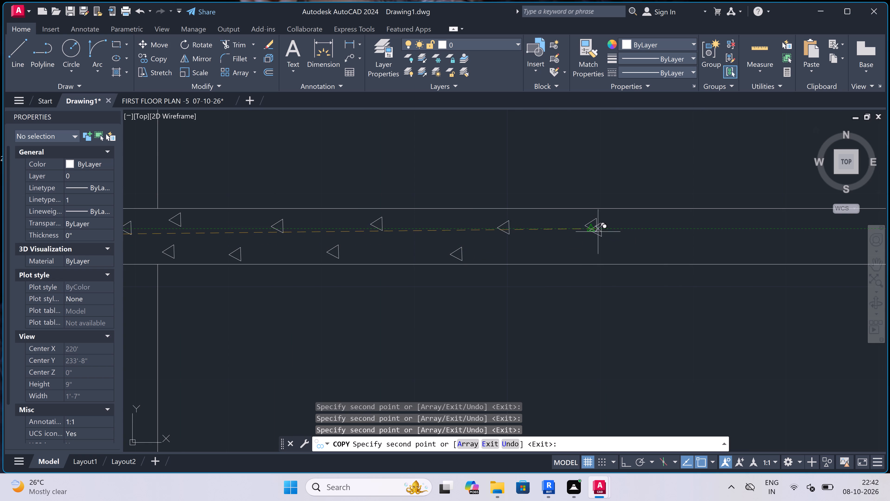
{"action": "left_click", "coordinate": [713, 226]}
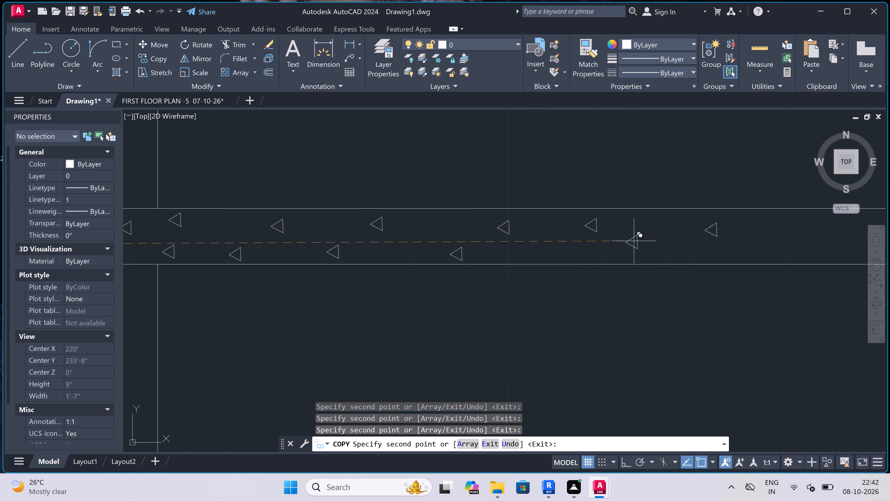
{"action": "left_click", "coordinate": [651, 247]}
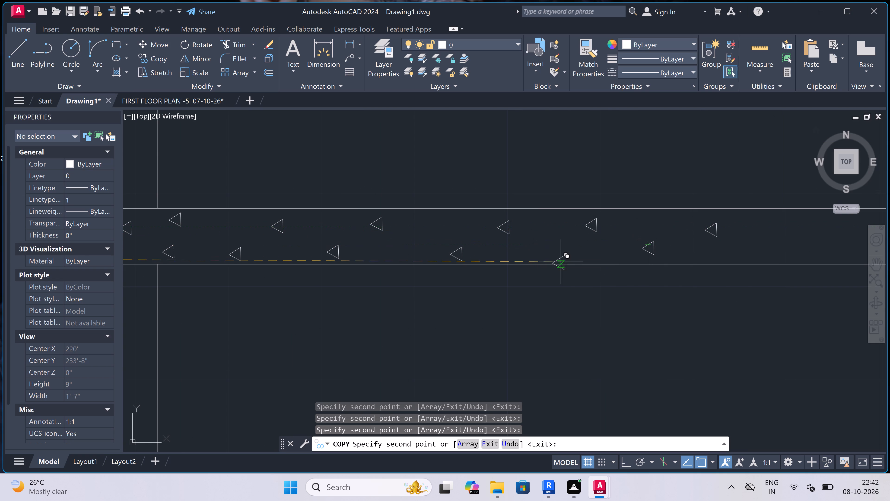
{"action": "scroll", "coordinate": [553, 243], "scroll_direction": "up", "scroll_amount": 1}
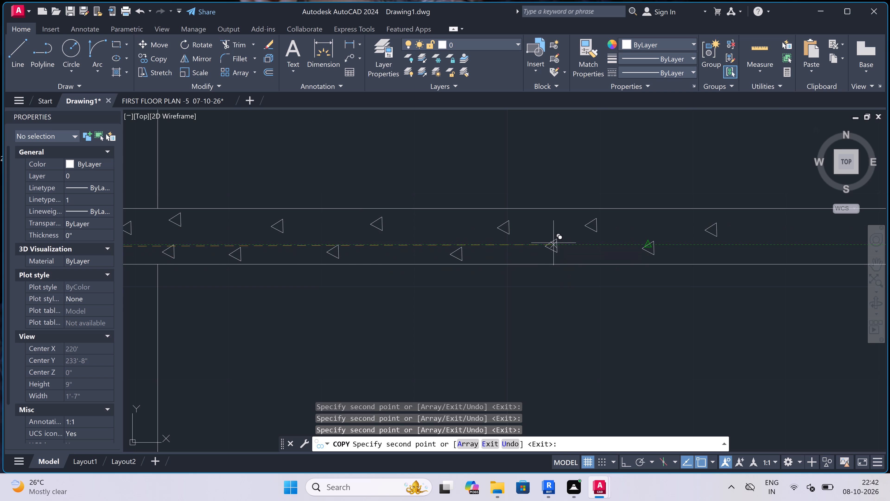
{"action": "scroll", "coordinate": [553, 243], "scroll_direction": "up", "scroll_amount": 1}
{"action": "left_click", "coordinate": [553, 243]}
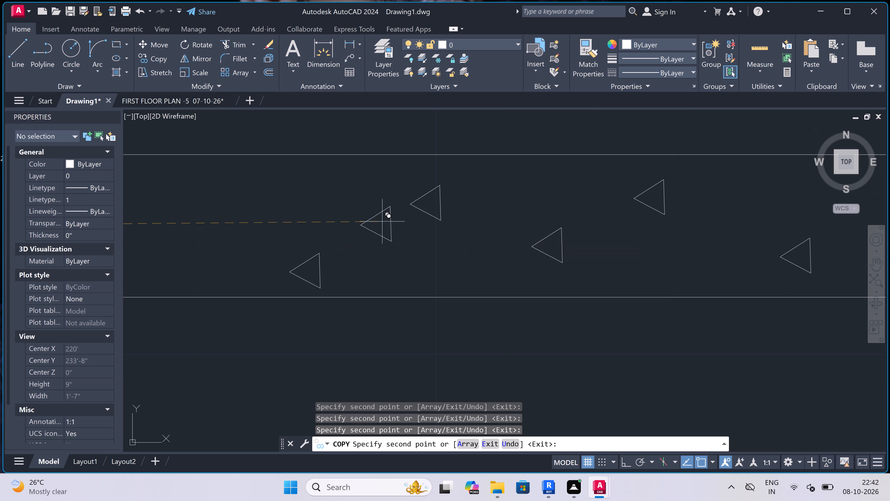
{"action": "scroll", "coordinate": [330, 223], "scroll_direction": "down", "scroll_amount": 5}
{"action": "scroll", "coordinate": [322, 221], "scroll_direction": "up", "scroll_amount": 4}
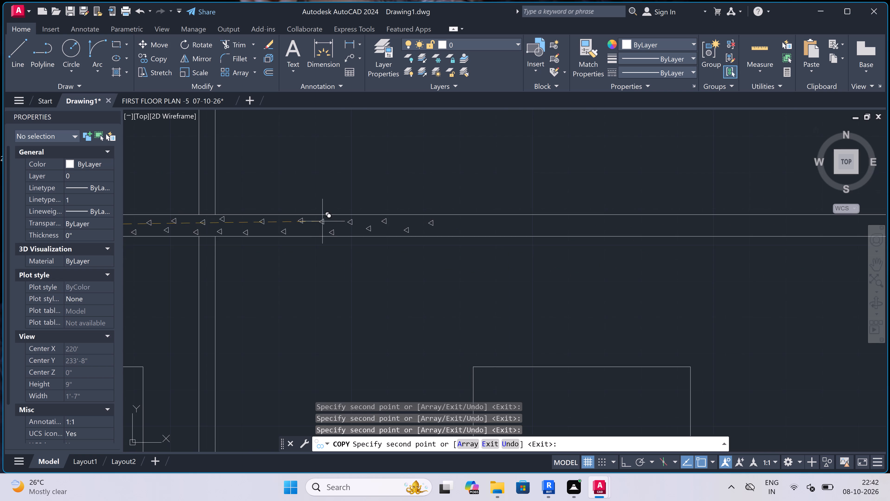
{"action": "left_click", "coordinate": [304, 234]}
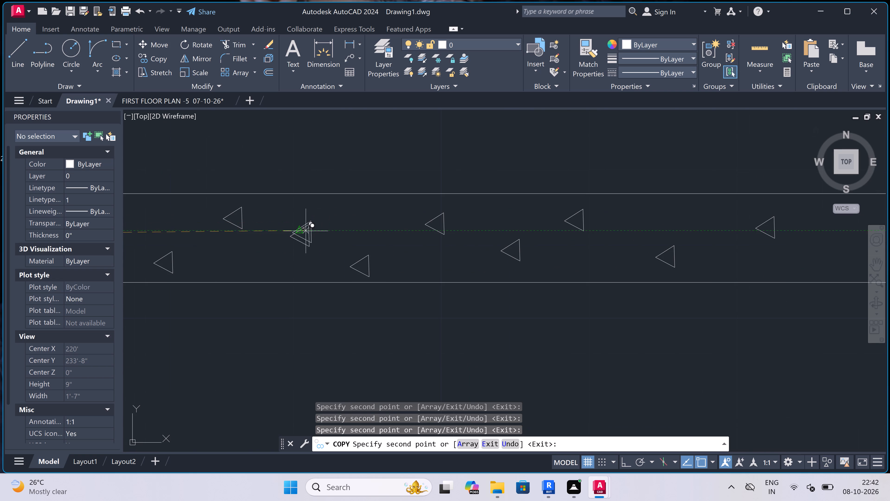
Carry the slab's pattern past the large window's near edge with three low and two high triangle copies.
{"action": "scroll", "coordinate": [309, 228], "scroll_direction": "down", "scroll_amount": 7}
{"action": "scroll", "coordinate": [332, 233], "scroll_direction": "up", "scroll_amount": 1}
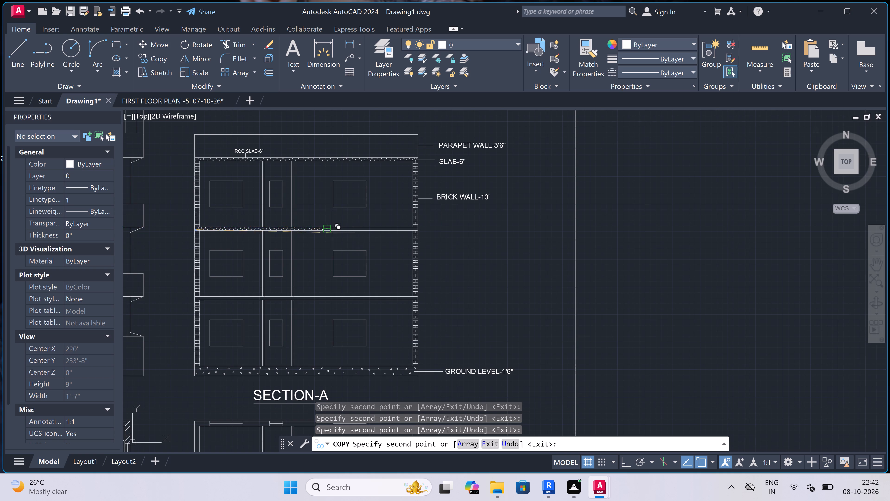
{"action": "scroll", "coordinate": [332, 233], "scroll_direction": "up", "scroll_amount": 2}
{"action": "scroll", "coordinate": [316, 215], "scroll_direction": "up", "scroll_amount": 3}
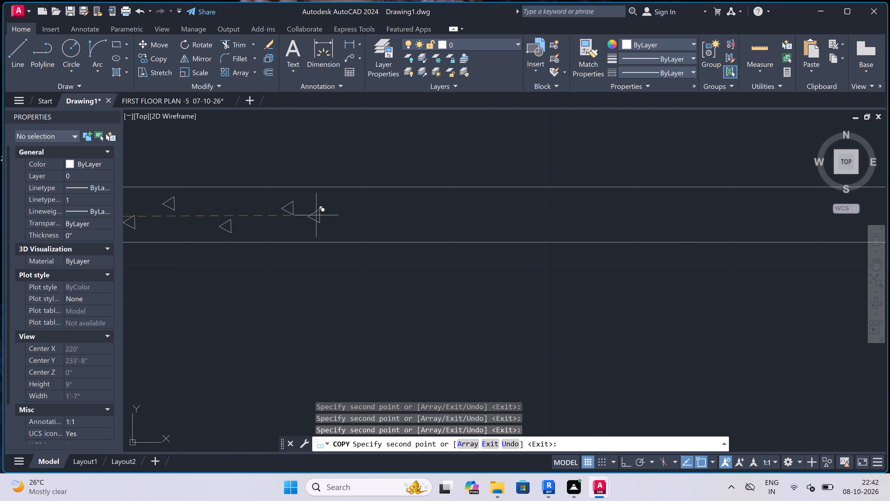
{"action": "scroll", "coordinate": [332, 224], "scroll_direction": "up", "scroll_amount": 2}
{"action": "left_click", "coordinate": [340, 238]}
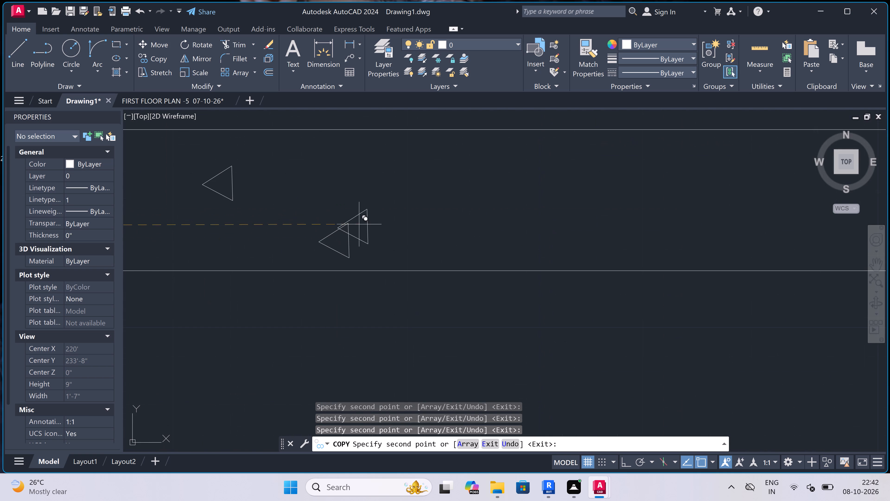
{"action": "left_click", "coordinate": [446, 154]}
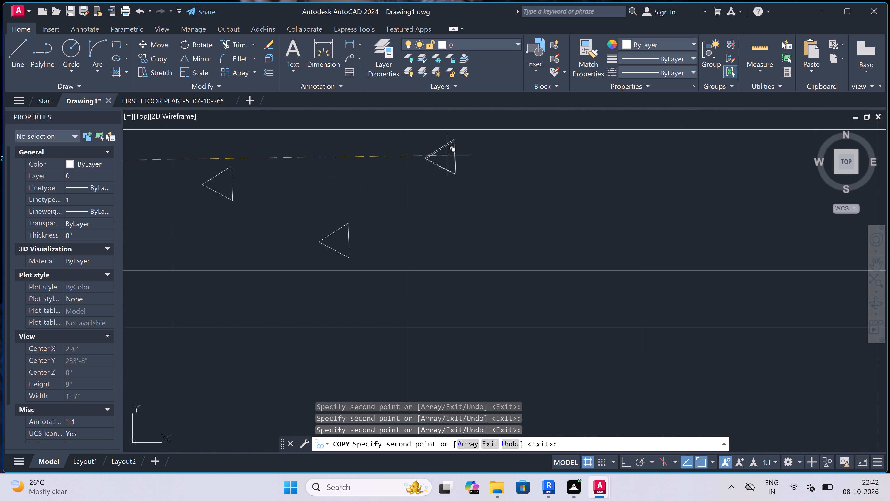
{"action": "left_click", "coordinate": [555, 241]}
{"action": "scroll", "coordinate": [360, 248], "scroll_direction": "down", "scroll_amount": 4}
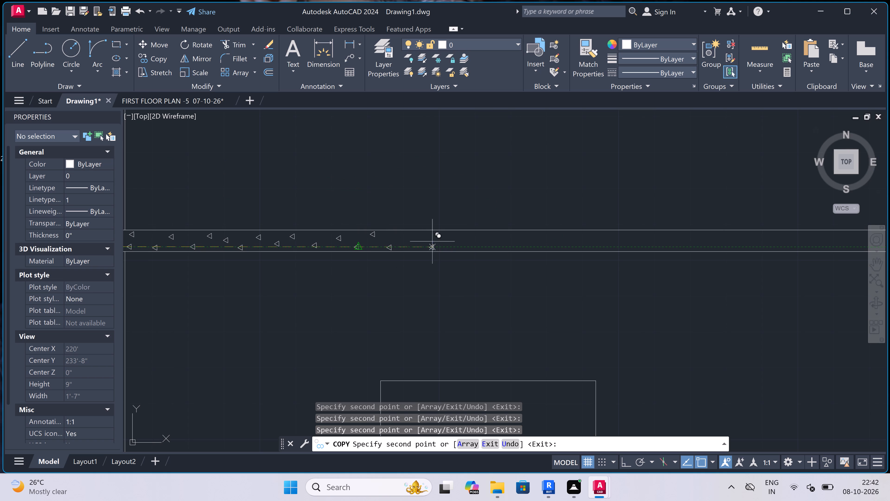
{"action": "scroll", "coordinate": [411, 236], "scroll_direction": "up", "scroll_amount": 3}
{"action": "left_click", "coordinate": [412, 236]}
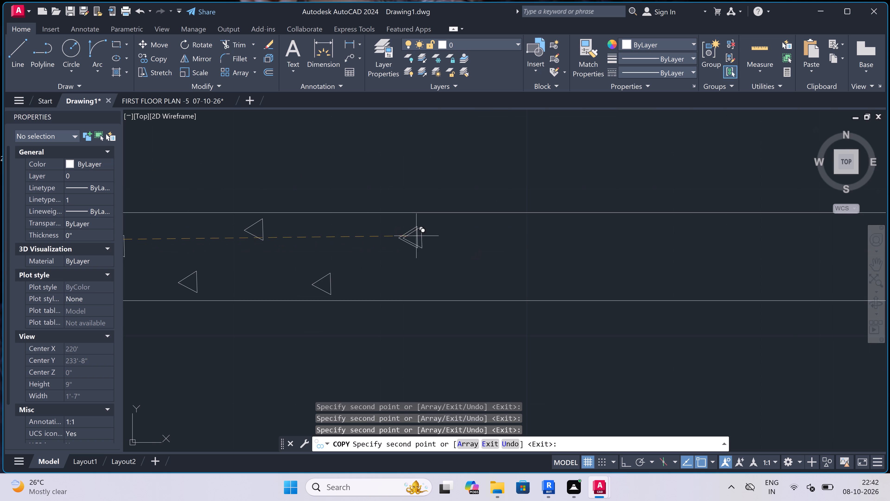
{"action": "left_click", "coordinate": [491, 279]}
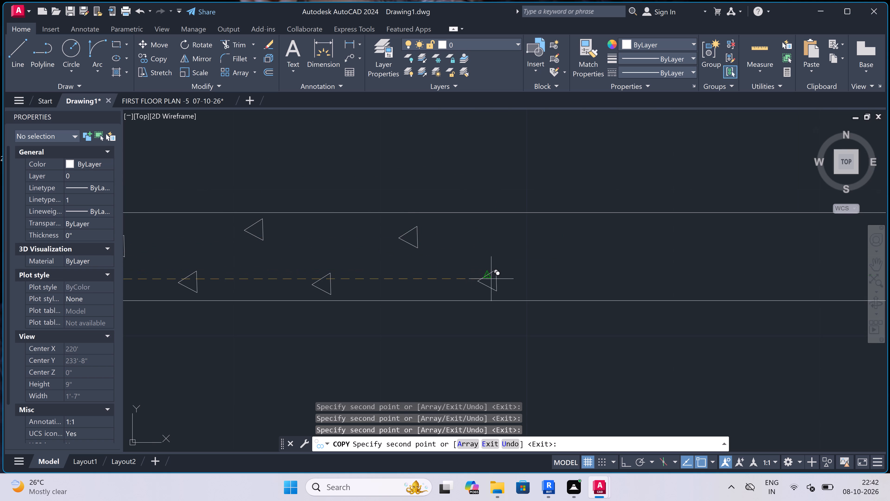
Fill the slab to about the middle of the large window's width with two high and two low triangle copies.
{"action": "scroll", "coordinate": [391, 260], "scroll_direction": "down", "scroll_amount": 4}
{"action": "scroll", "coordinate": [428, 260], "scroll_direction": "up", "scroll_amount": 3}
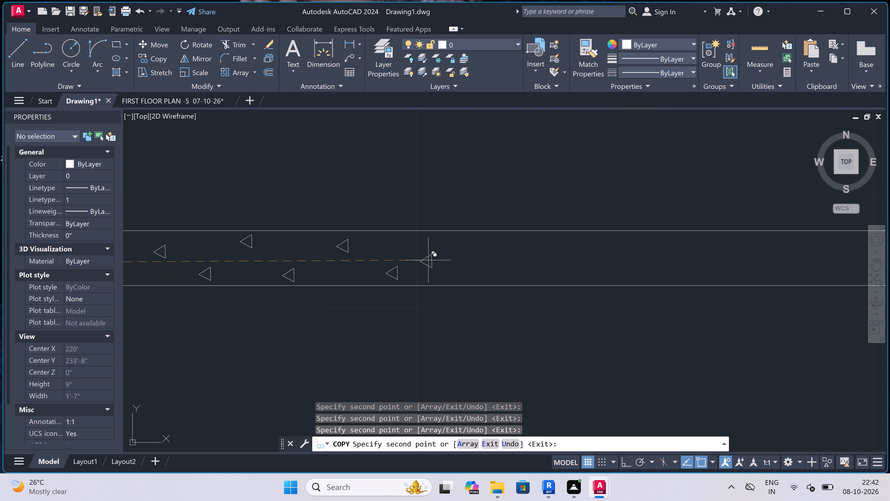
{"action": "scroll", "coordinate": [412, 233], "scroll_direction": "up", "scroll_amount": 1}
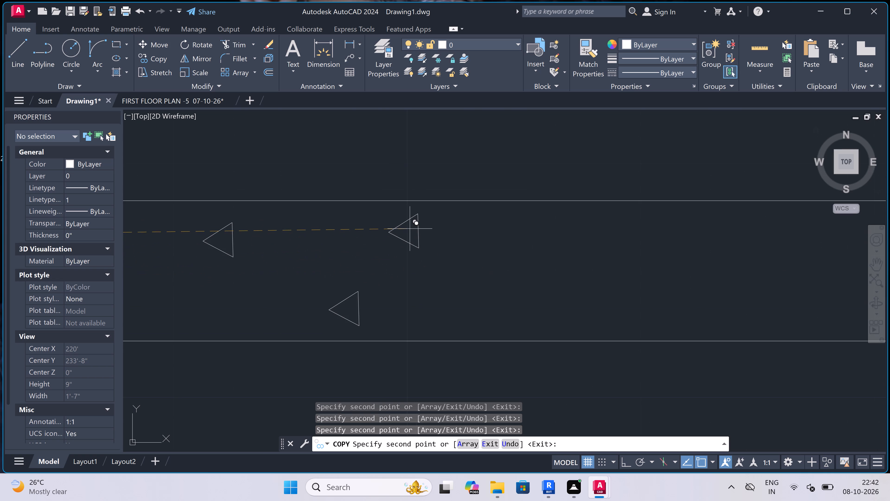
{"action": "left_click", "coordinate": [412, 225]}
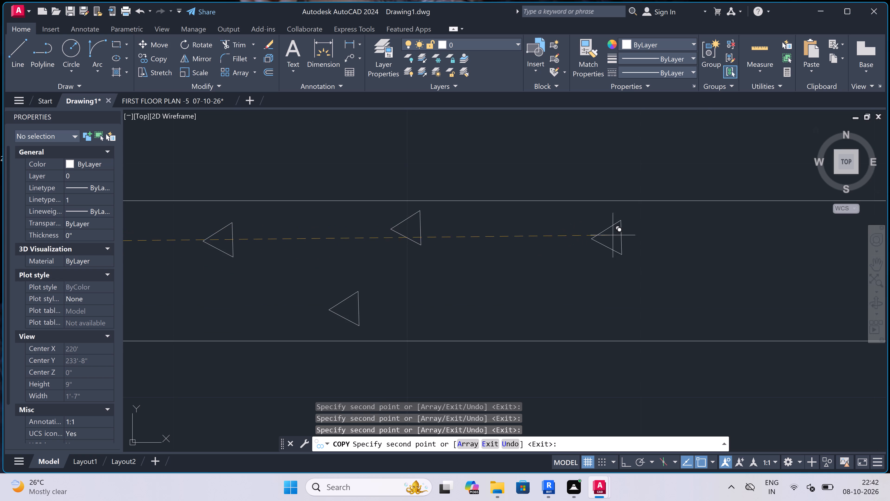
{"action": "left_click", "coordinate": [601, 227]}
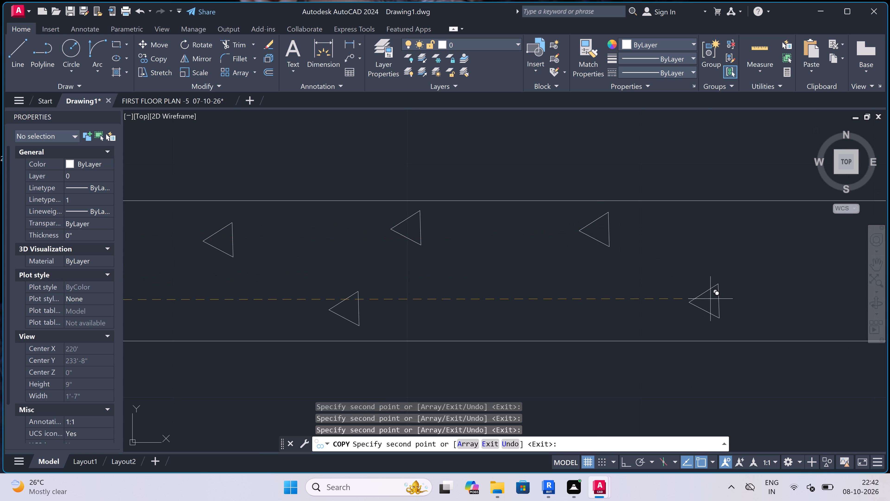
{"action": "left_click_drag", "start_coordinate": [710, 299], "coordinate": [711, 302]}
{"action": "left_click", "coordinate": [530, 291]}
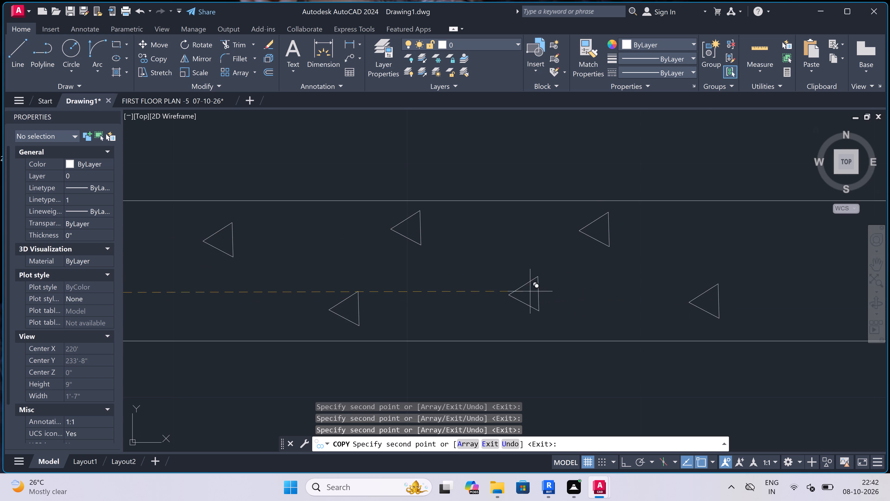
Continue the slab's pattern towards the large window's far edge with three high and two low triangle copies.
{"action": "scroll", "coordinate": [334, 267], "scroll_direction": "down", "scroll_amount": 4}
{"action": "scroll", "coordinate": [397, 262], "scroll_direction": "up", "scroll_amount": 2}
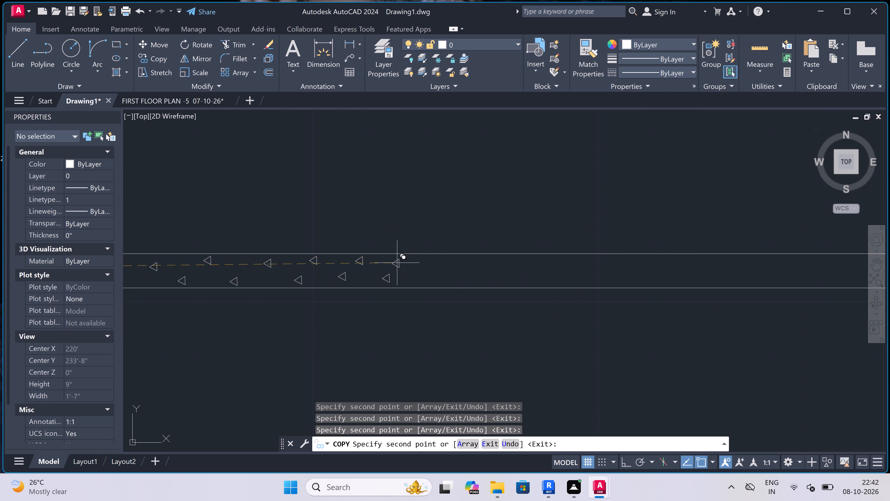
{"action": "scroll", "coordinate": [397, 263], "scroll_direction": "up", "scroll_amount": 1}
{"action": "left_click", "coordinate": [446, 260]}
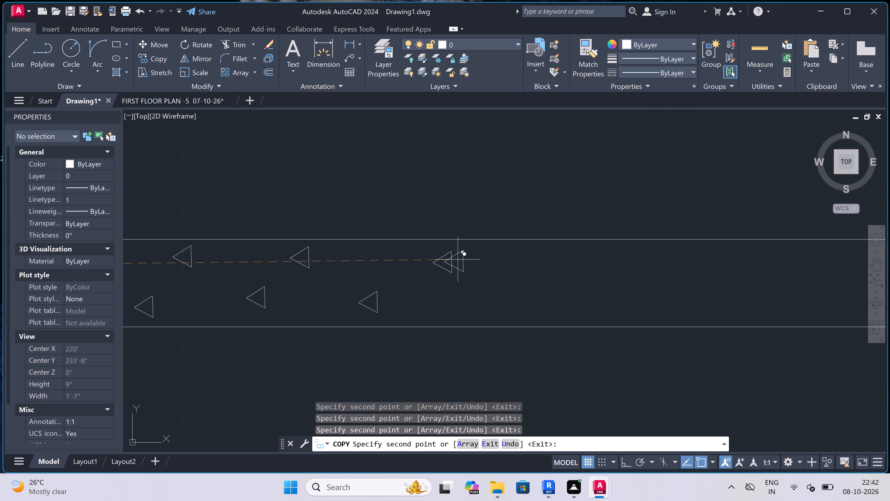
{"action": "left_click_drag", "start_coordinate": [571, 260], "coordinate": [565, 258]}
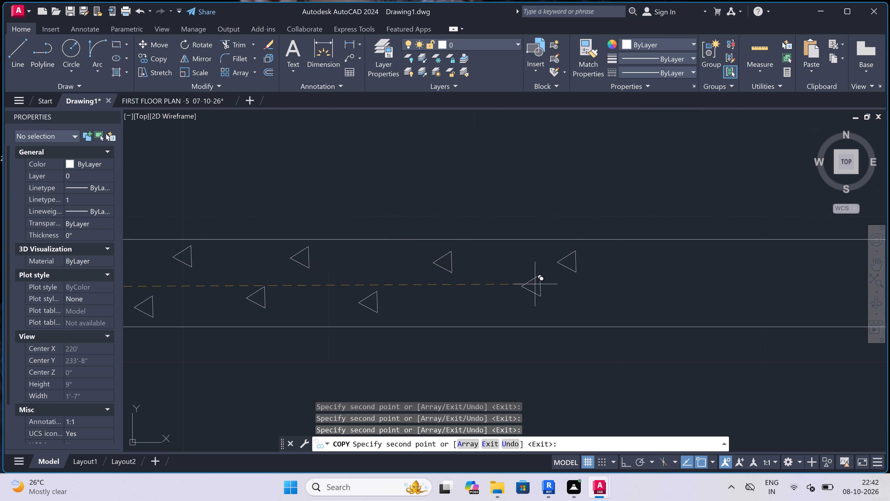
{"action": "left_click_drag", "start_coordinate": [521, 293], "coordinate": [528, 299]}
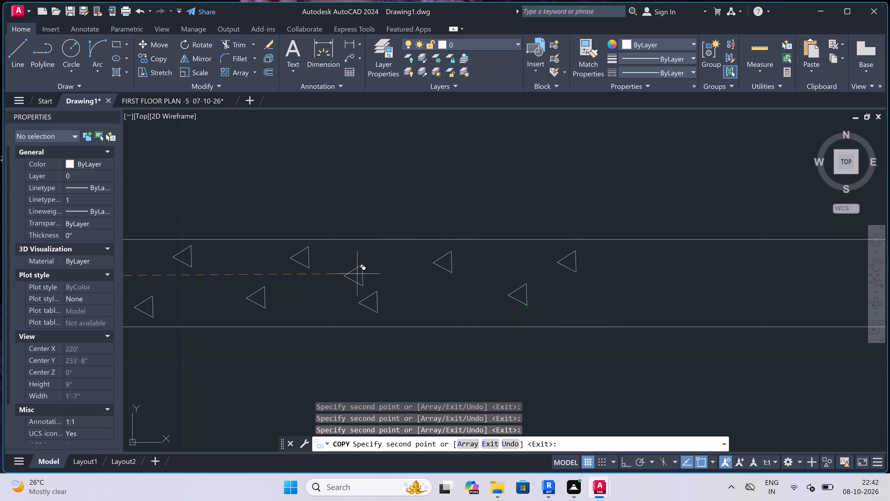
{"action": "scroll", "coordinate": [357, 274], "scroll_direction": "down", "scroll_amount": 4}
{"action": "scroll", "coordinate": [403, 273], "scroll_direction": "up", "scroll_amount": 1}
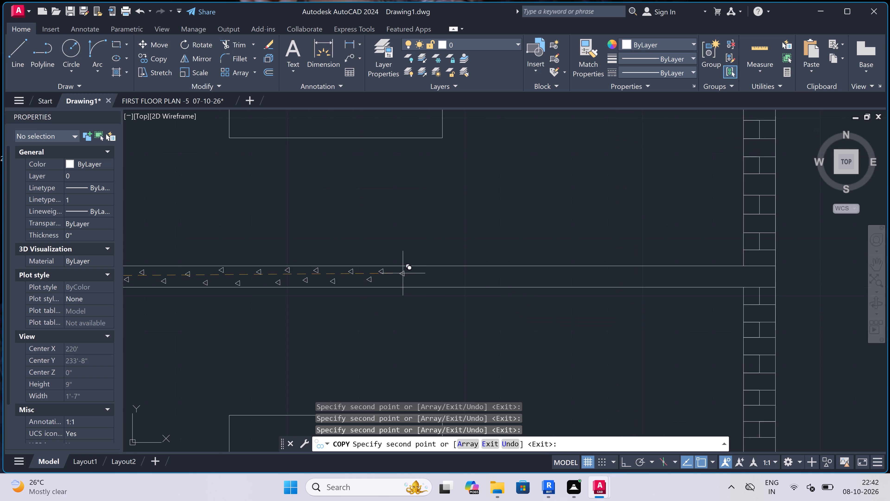
{"action": "scroll", "coordinate": [403, 273], "scroll_direction": "up", "scroll_amount": 1}
{"action": "scroll", "coordinate": [386, 297], "scroll_direction": "up", "scroll_amount": 2}
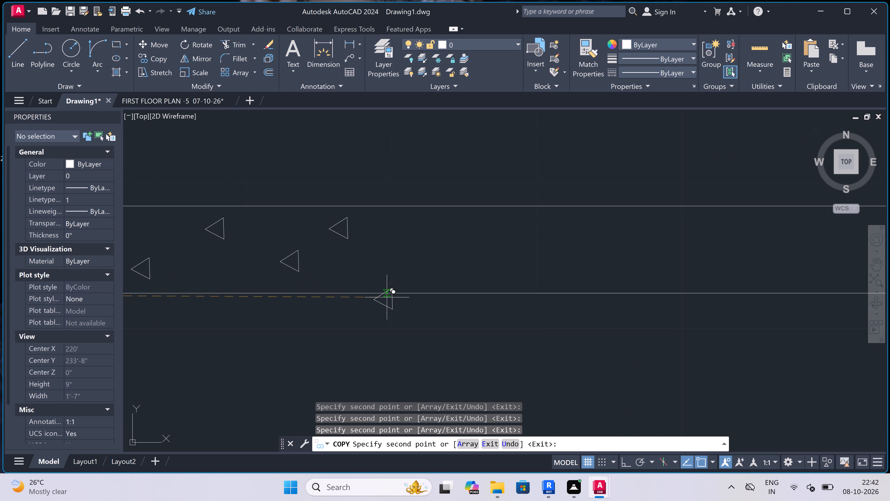
{"action": "left_click", "coordinate": [423, 276]}
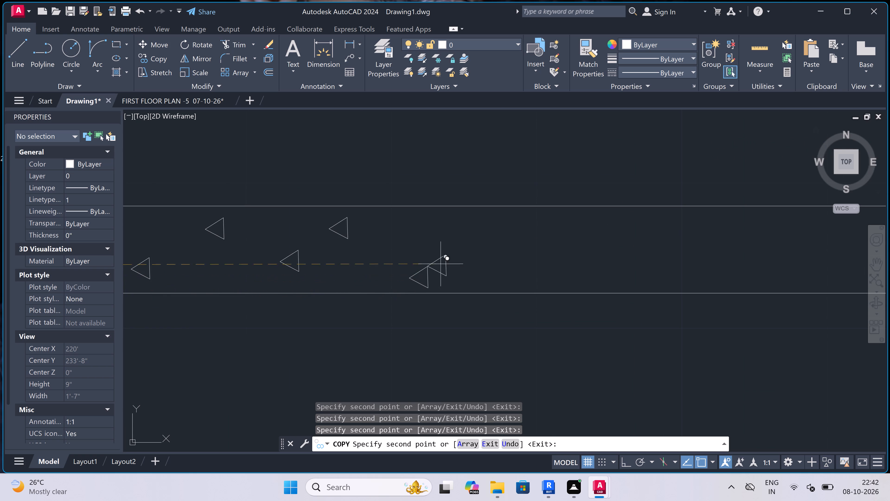
{"action": "left_click_drag", "start_coordinate": [480, 228], "coordinate": [480, 228]}
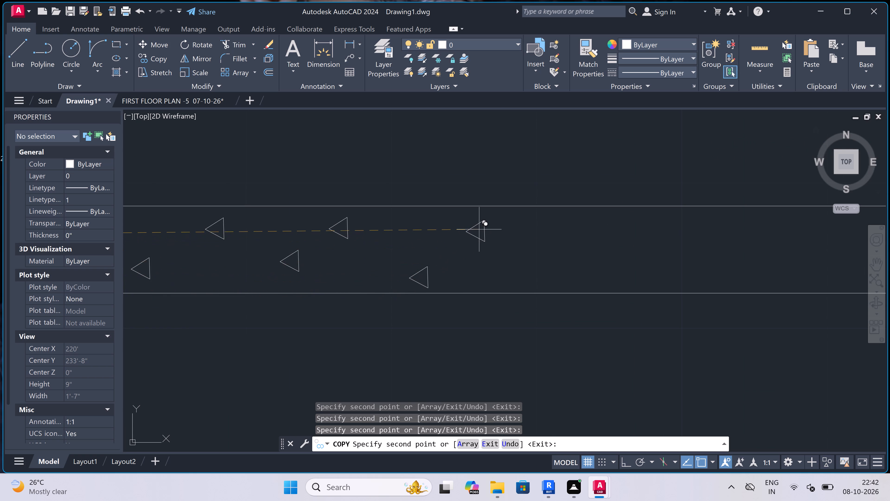
Continue the slab's pattern past the large window's far edge with four high and three low triangle copies.
{"action": "left_click_drag", "start_coordinate": [480, 228], "coordinate": [486, 228]}
{"action": "left_click_drag", "start_coordinate": [636, 233], "coordinate": [645, 239]}
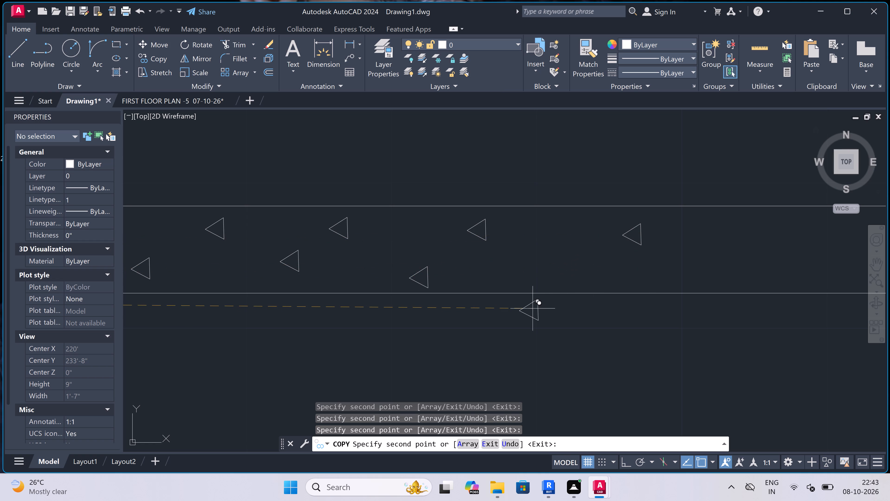
{"action": "left_click_drag", "start_coordinate": [552, 255], "coordinate": [550, 257]}
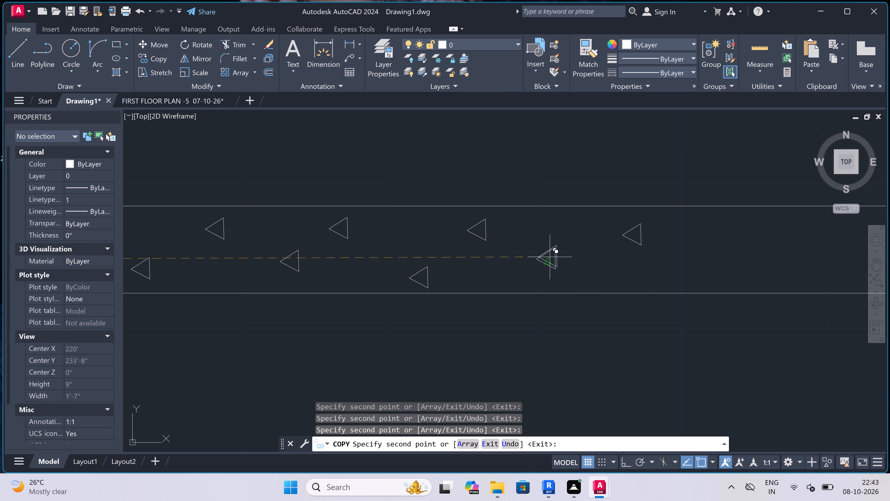
{"action": "scroll", "coordinate": [425, 252], "scroll_direction": "down", "scroll_amount": 3}
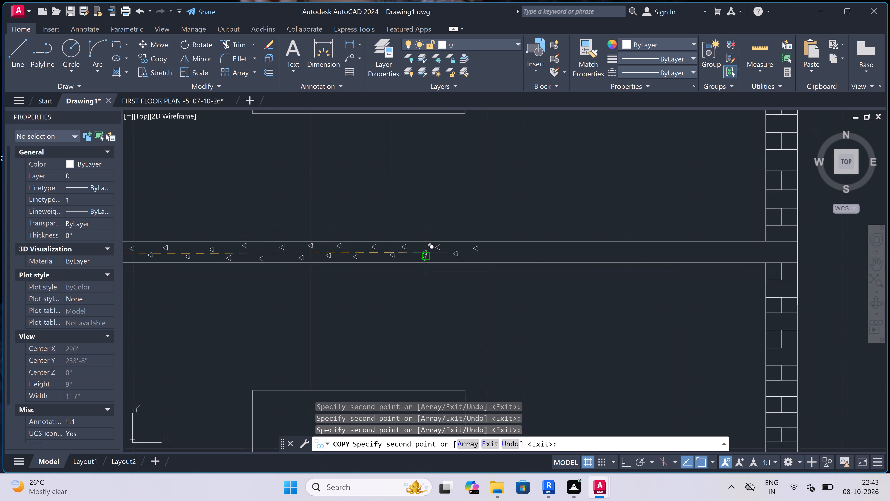
{"action": "scroll", "coordinate": [425, 252], "scroll_direction": "down", "scroll_amount": 1}
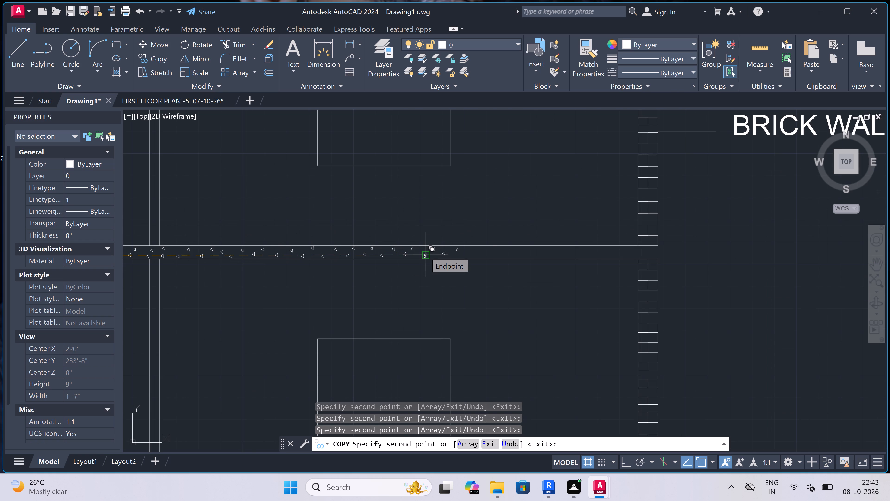
{"action": "scroll", "coordinate": [471, 249], "scroll_direction": "up", "scroll_amount": 3}
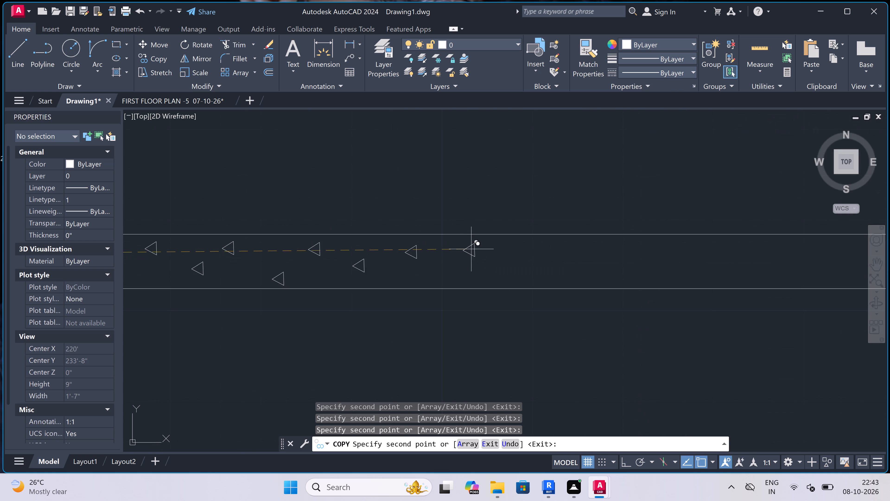
{"action": "scroll", "coordinate": [466, 264], "scroll_direction": "up", "scroll_amount": 1}
{"action": "left_click", "coordinate": [456, 275]}
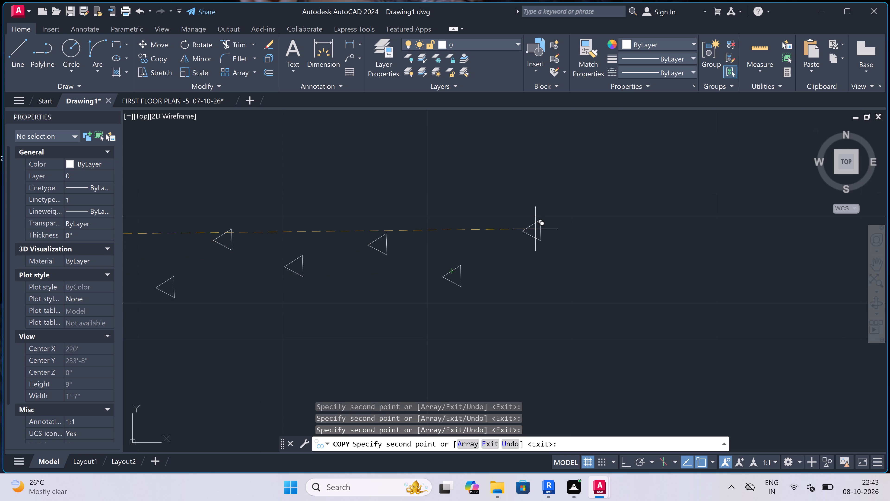
{"action": "left_click", "coordinate": [531, 234]}
{"action": "left_click", "coordinate": [674, 238]}
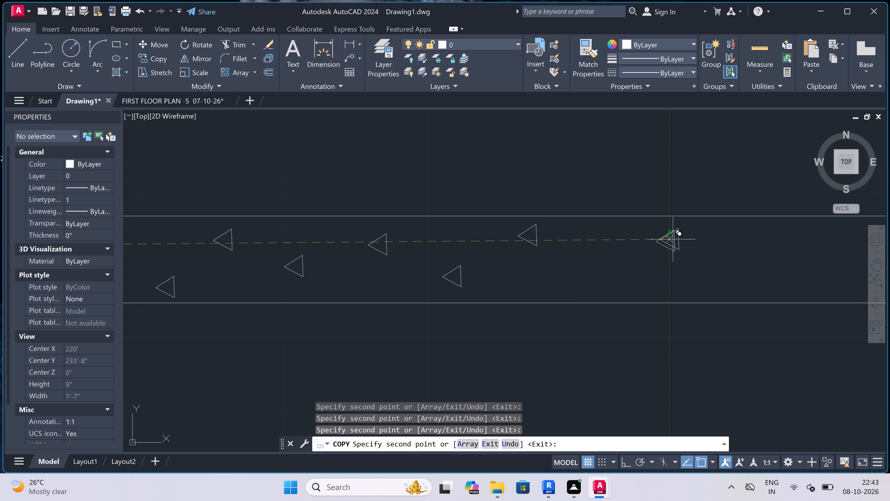
{"action": "left_click", "coordinate": [617, 268]}
Extend the slab's pattern between the large window and the outer brick wall with two high and three low triangle copies.
{"action": "scroll", "coordinate": [424, 279], "scroll_direction": "down", "scroll_amount": 3}
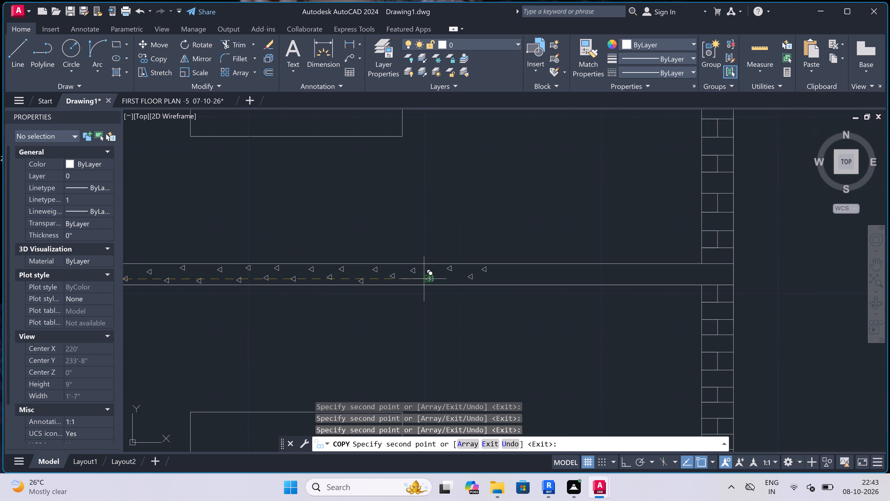
{"action": "scroll", "coordinate": [526, 273], "scroll_direction": "up", "scroll_amount": 3}
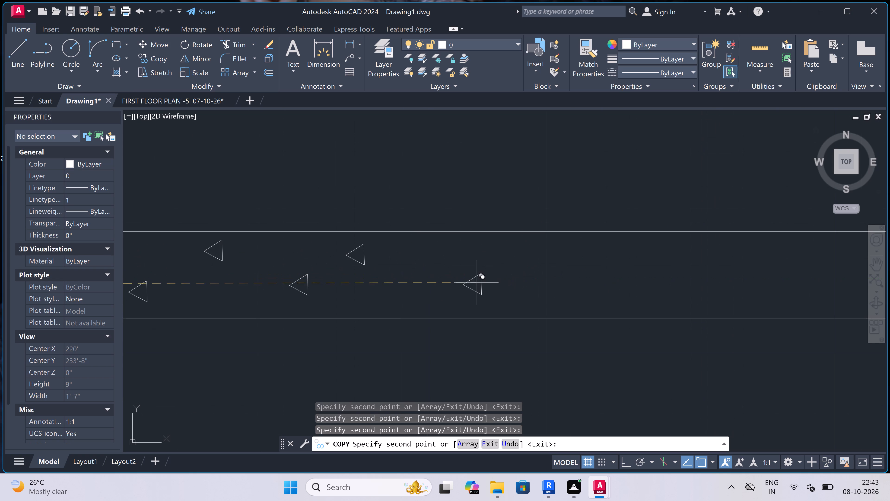
{"action": "left_click", "coordinate": [432, 285]}
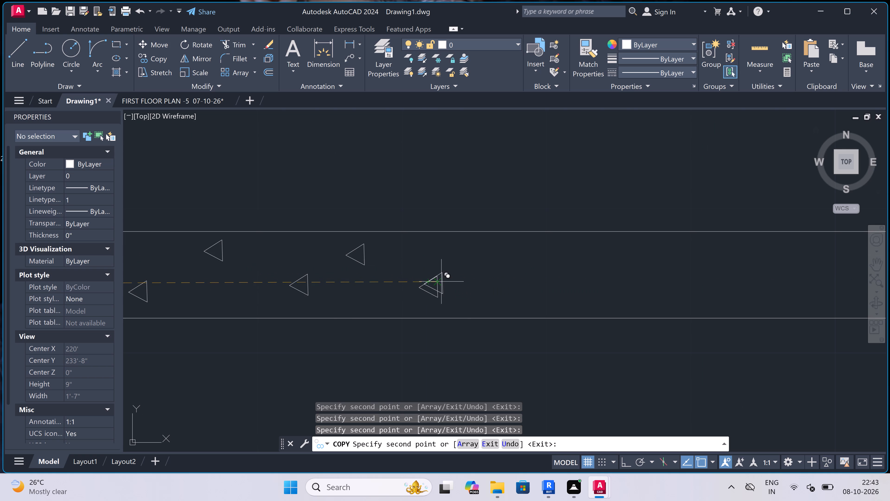
{"action": "left_click_drag", "start_coordinate": [503, 257], "coordinate": [505, 257]}
{"action": "left_click", "coordinate": [605, 255]}
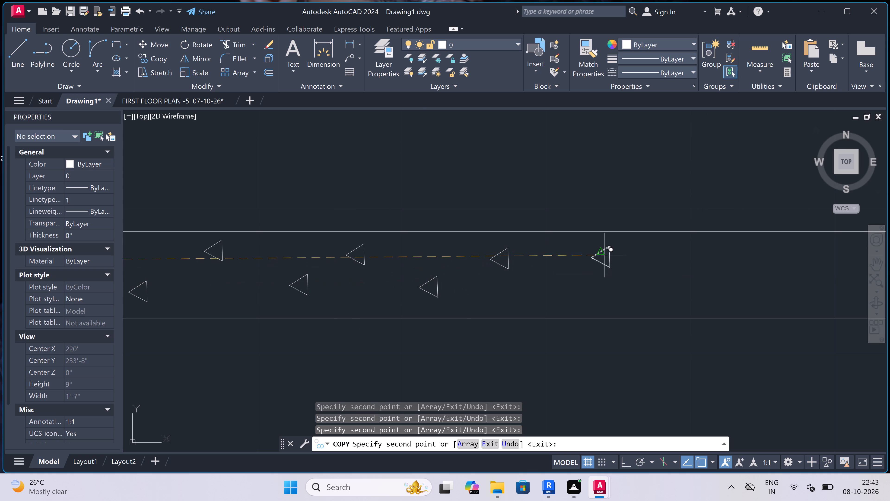
{"action": "left_click", "coordinate": [559, 279]}
{"action": "scroll", "coordinate": [445, 287], "scroll_direction": "down", "scroll_amount": 4}
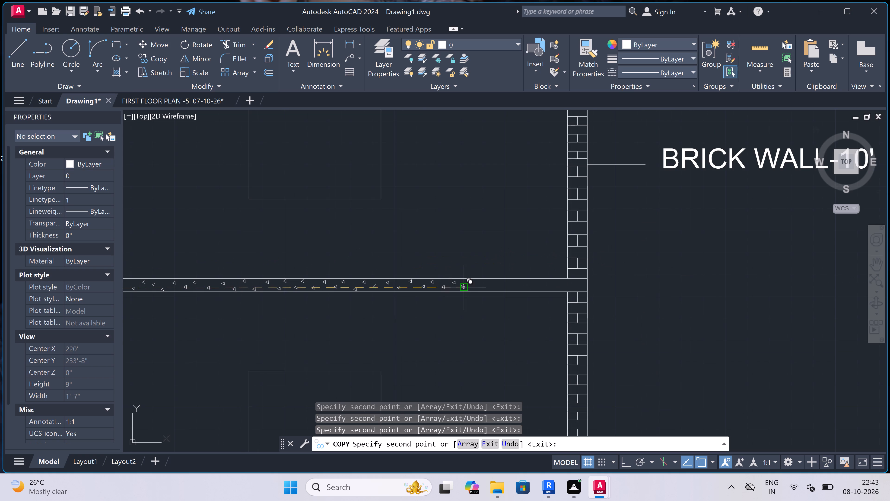
{"action": "scroll", "coordinate": [478, 288], "scroll_direction": "up", "scroll_amount": 3}
{"action": "scroll", "coordinate": [516, 286], "scroll_direction": "up", "scroll_amount": 2}
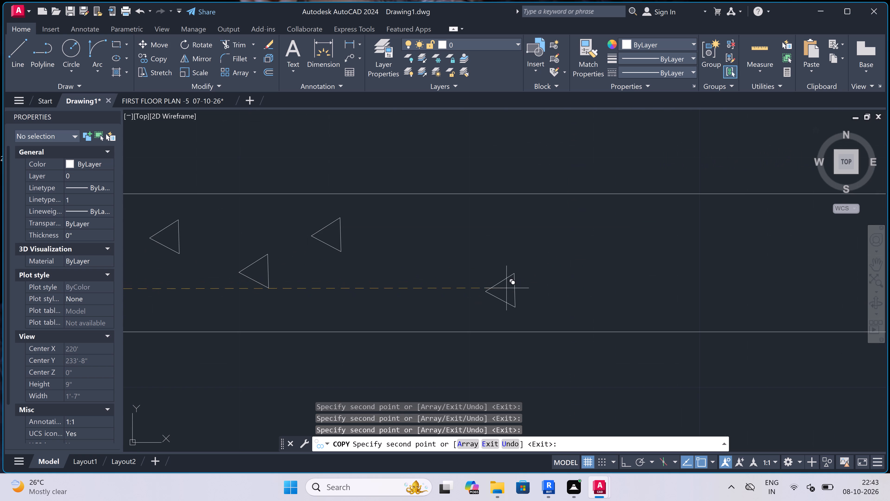
{"action": "left_click", "coordinate": [483, 292]}
Carry the slab's pattern close to the outer brick wall with three high and two low triangle copies.
{"action": "scroll", "coordinate": [483, 292], "scroll_direction": "down", "scroll_amount": 2}
{"action": "scroll", "coordinate": [574, 262], "scroll_direction": "up", "scroll_amount": 2}
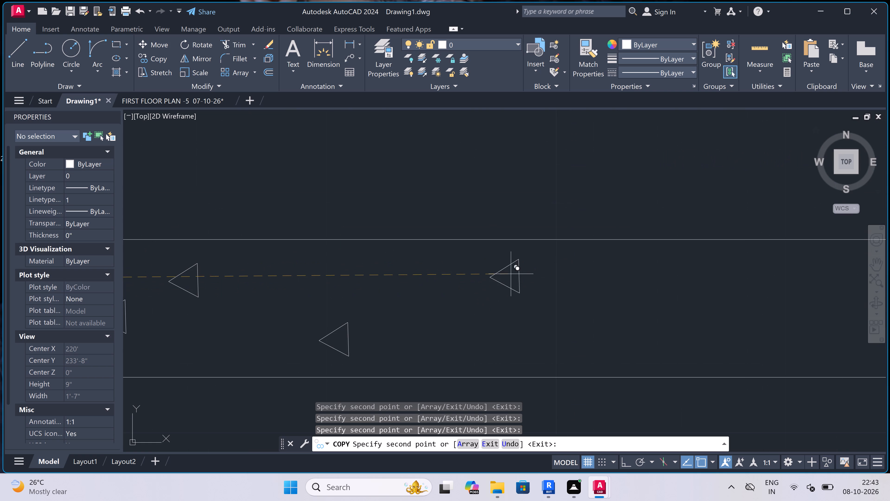
{"action": "left_click", "coordinate": [472, 264]}
{"action": "left_click", "coordinate": [536, 337]}
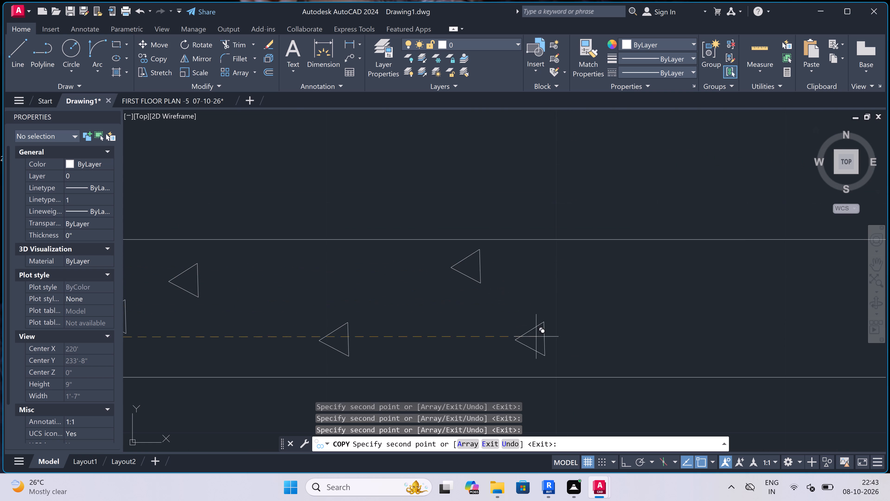
{"action": "scroll", "coordinate": [353, 284], "scroll_direction": "down", "scroll_amount": 3}
{"action": "scroll", "coordinate": [432, 291], "scroll_direction": "up", "scroll_amount": 3}
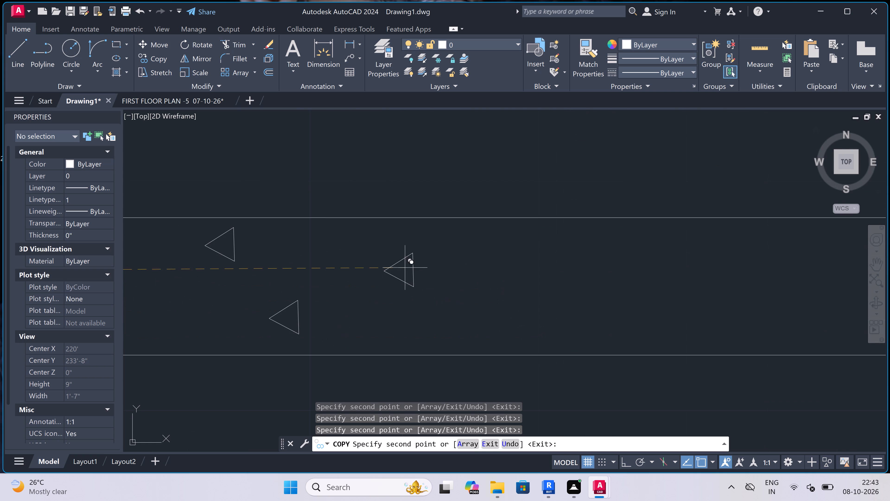
{"action": "left_click", "coordinate": [401, 265]}
{"action": "left_click", "coordinate": [607, 260]}
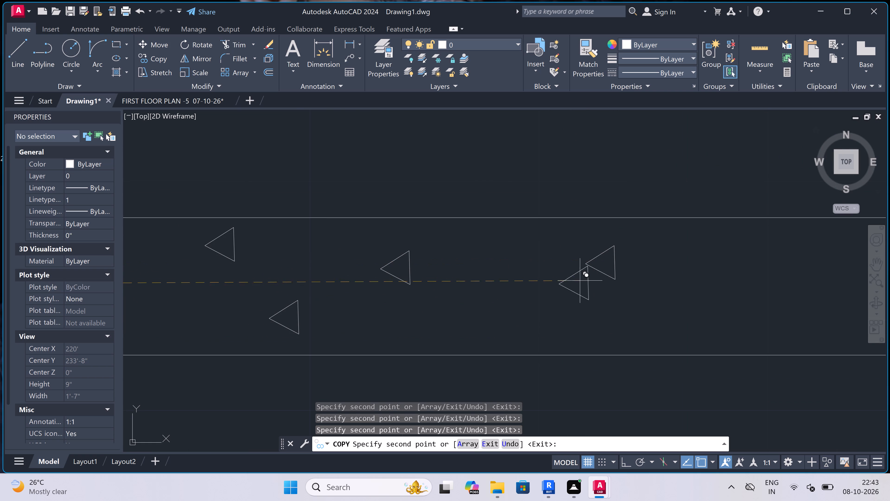
{"action": "left_click_drag", "start_coordinate": [501, 314], "coordinate": [492, 319]}
Finish the slab's pattern through the outer brick wall with two high and two low triangle copies, and end the copying.
{"action": "scroll", "coordinate": [385, 296], "scroll_direction": "down", "scroll_amount": 5}
{"action": "scroll", "coordinate": [404, 298], "scroll_direction": "up", "scroll_amount": 1}
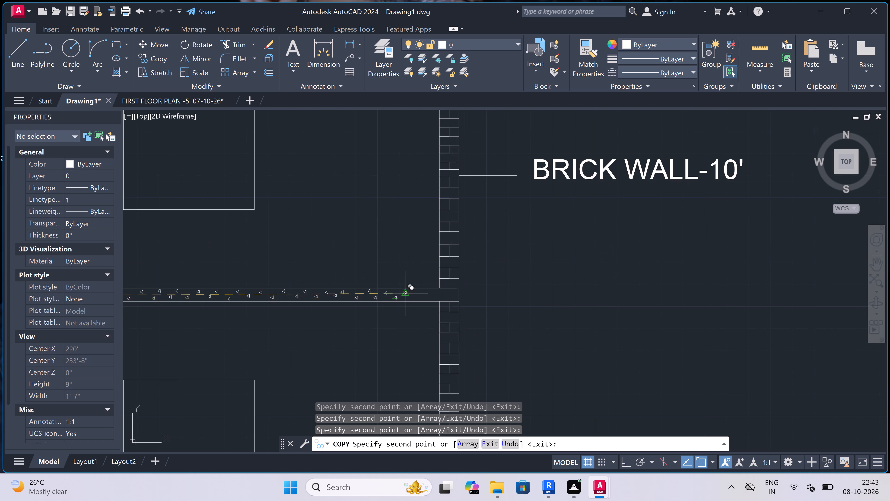
{"action": "scroll", "coordinate": [404, 298], "scroll_direction": "up", "scroll_amount": 2}
{"action": "scroll", "coordinate": [472, 296], "scroll_direction": "up", "scroll_amount": 3}
{"action": "left_click", "coordinate": [395, 297]}
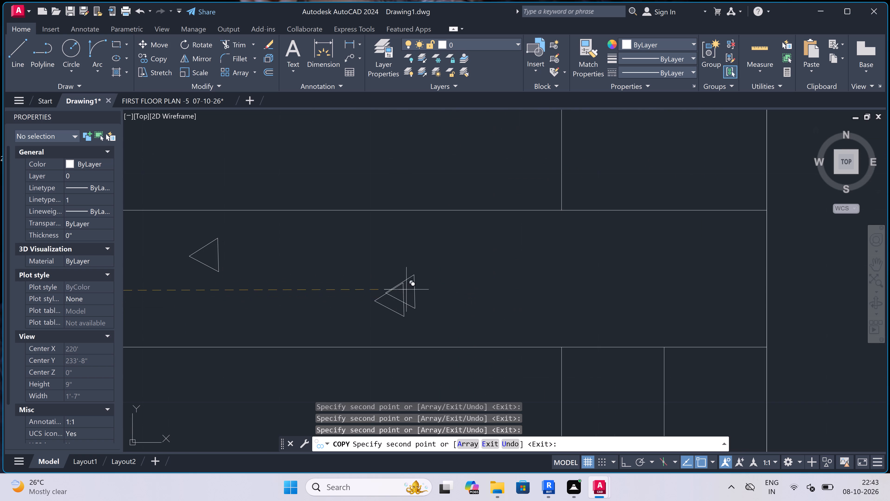
{"action": "left_click_drag", "start_coordinate": [511, 259], "coordinate": [513, 260]}
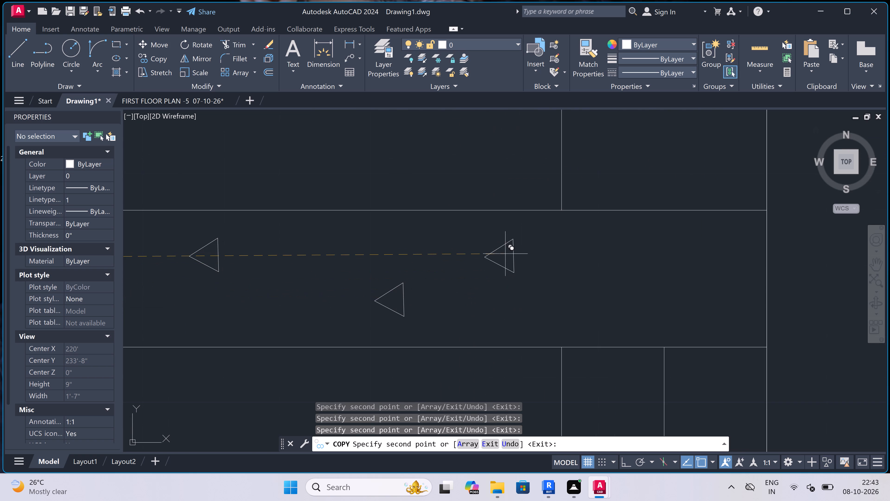
{"action": "left_click_drag", "start_coordinate": [513, 260], "coordinate": [514, 263]}
{"action": "left_click", "coordinate": [681, 255]}
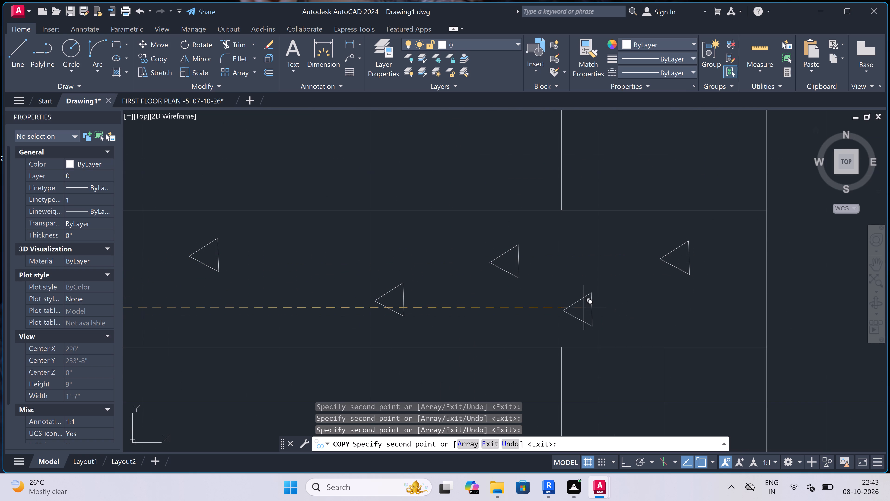
{"action": "left_click", "coordinate": [601, 304]}
{"action": "scroll", "coordinate": [466, 300], "scroll_direction": "down", "scroll_amount": 5}
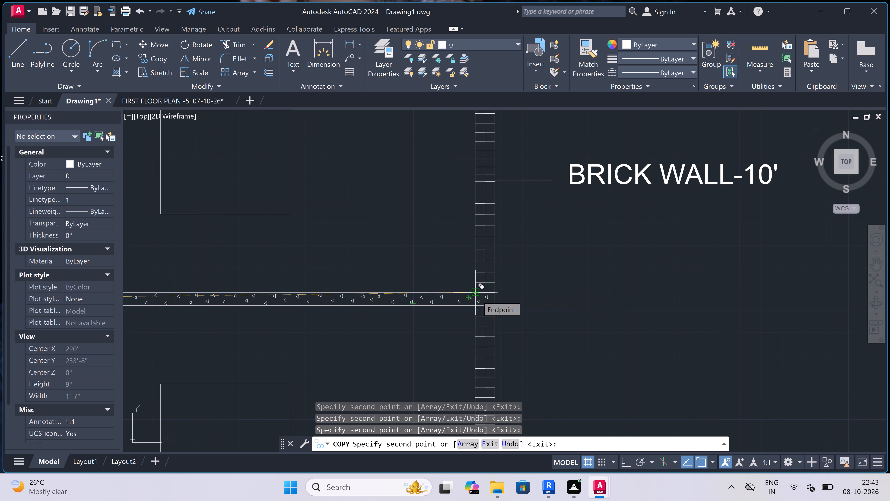
{"action": "key", "text": "Escape"}
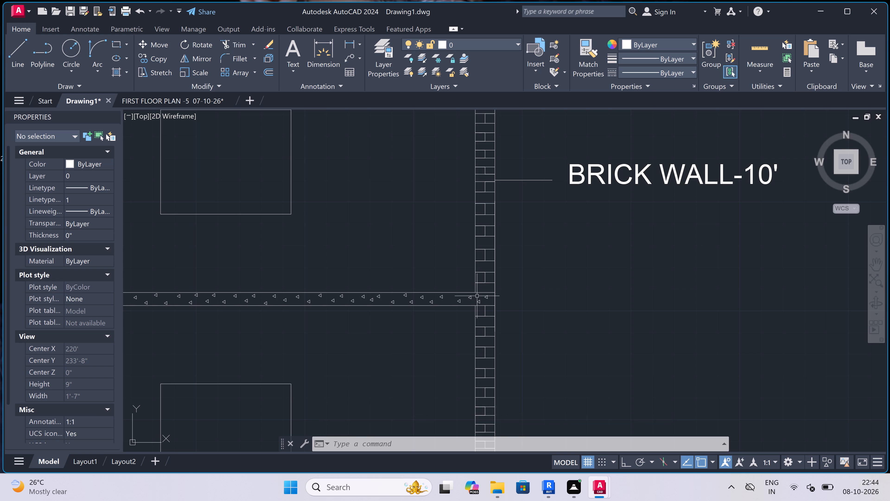
Copy the low triangle at the finished slab's left end down into the left end of the unfilled slab one storey below.
{"action": "scroll", "coordinate": [478, 296], "scroll_direction": "down", "scroll_amount": 4}
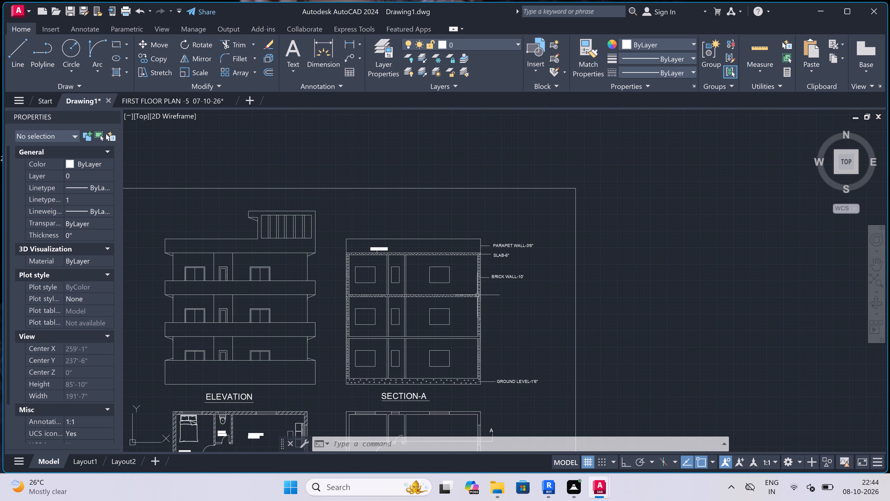
{"action": "scroll", "coordinate": [335, 290], "scroll_direction": "up", "scroll_amount": 2}
{"action": "scroll", "coordinate": [353, 307], "scroll_direction": "up", "scroll_amount": 1}
{"action": "scroll", "coordinate": [372, 310], "scroll_direction": "up", "scroll_amount": 3}
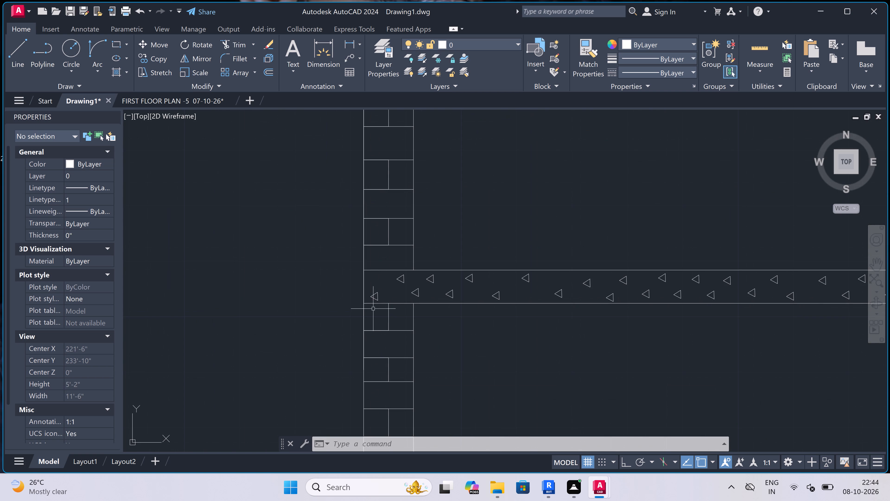
{"action": "scroll", "coordinate": [375, 298], "scroll_direction": "up", "scroll_amount": 3}
{"action": "left_click", "coordinate": [408, 271]}
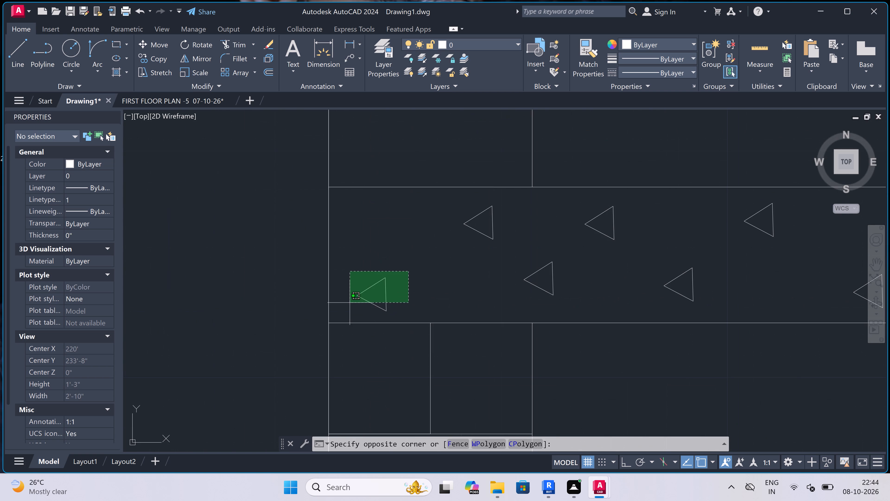
{"action": "scroll", "coordinate": [350, 303], "scroll_direction": "up", "scroll_amount": 2}
{"action": "left_click", "coordinate": [350, 304]}
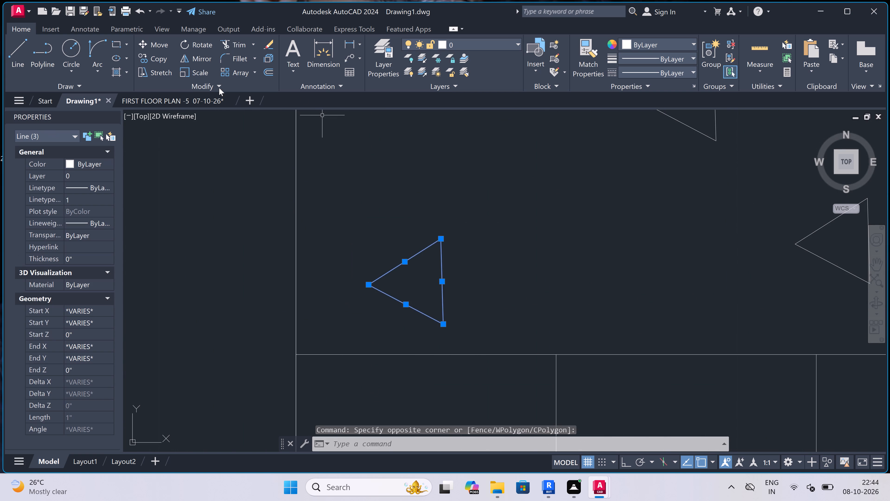
{"action": "left_click", "coordinate": [160, 57]}
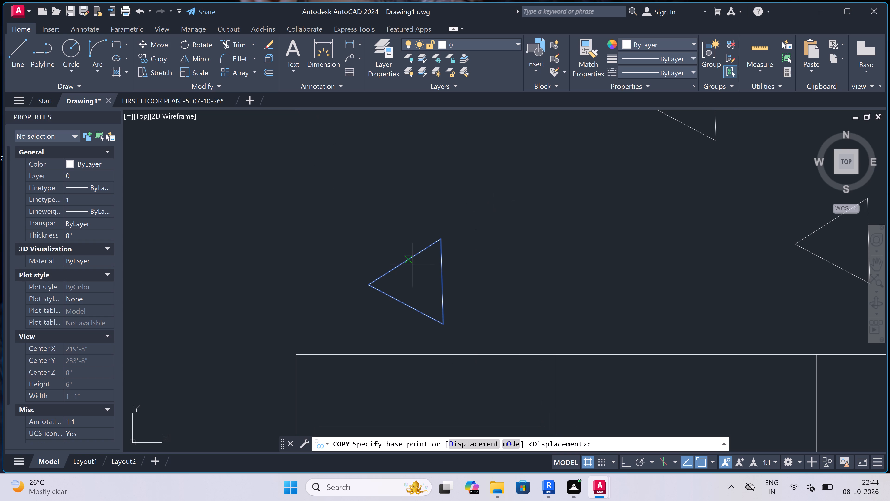
{"action": "left_click", "coordinate": [421, 273]}
{"action": "scroll", "coordinate": [414, 192], "scroll_direction": "down", "scroll_amount": 3}
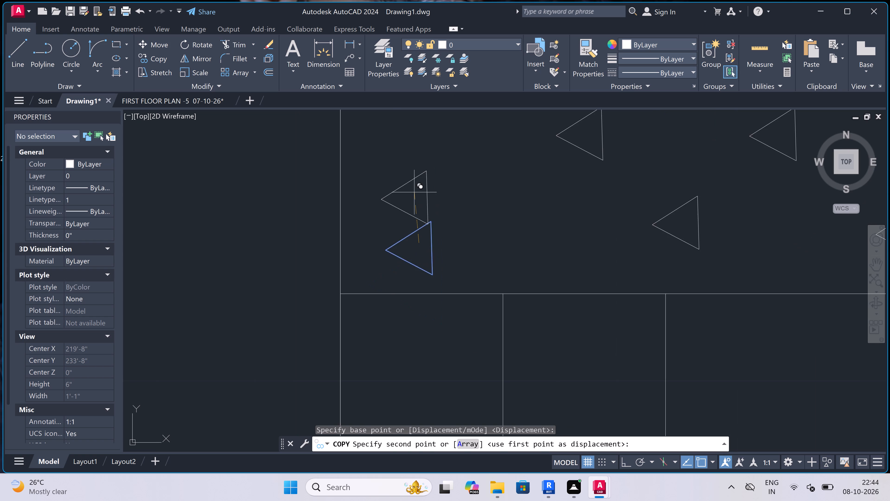
{"action": "scroll", "coordinate": [414, 192], "scroll_direction": "down", "scroll_amount": 5}
{"action": "scroll", "coordinate": [413, 213], "scroll_direction": "down", "scroll_amount": 4}
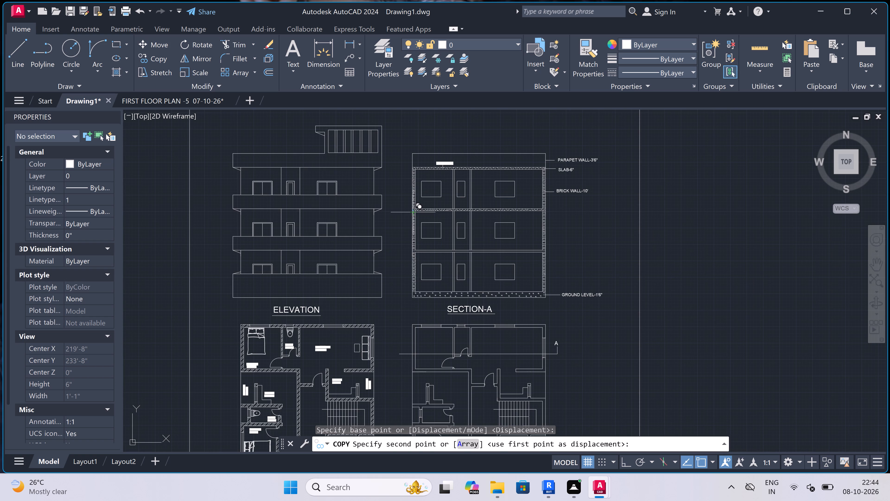
{"action": "scroll", "coordinate": [417, 247], "scroll_direction": "up", "scroll_amount": 5}
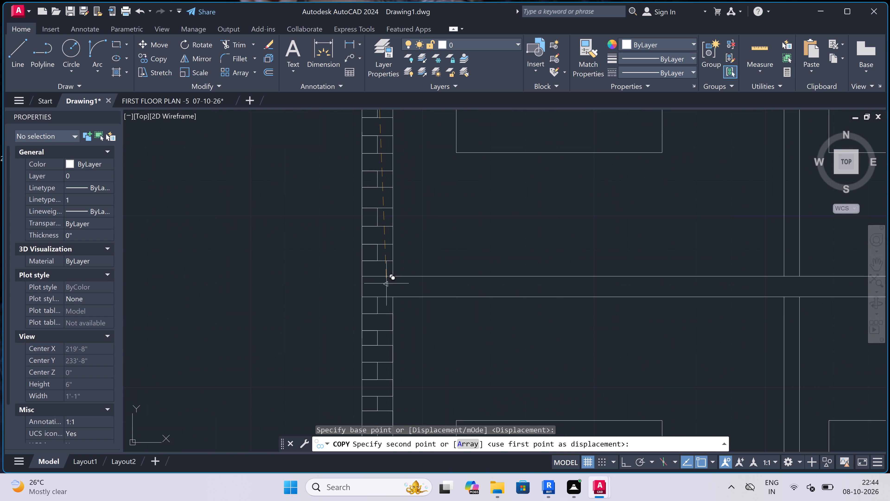
{"action": "scroll", "coordinate": [358, 295], "scroll_direction": "up", "scroll_amount": 3}
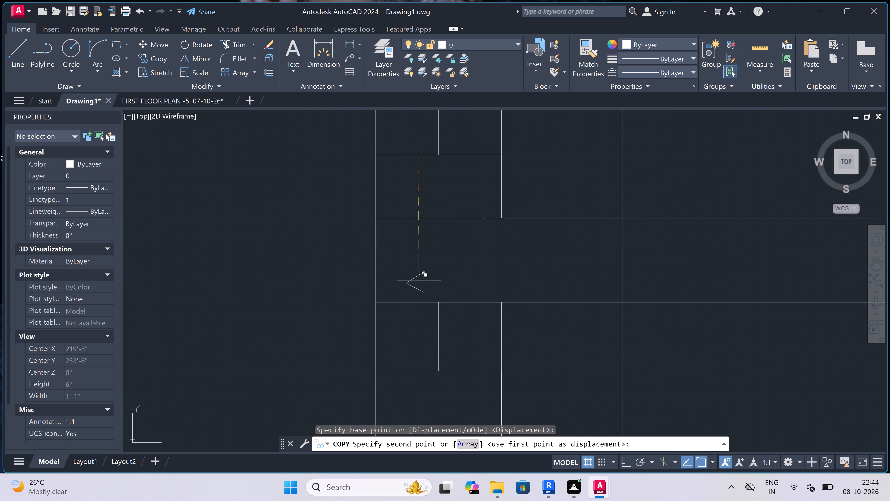
{"action": "left_click", "coordinate": [419, 278]}
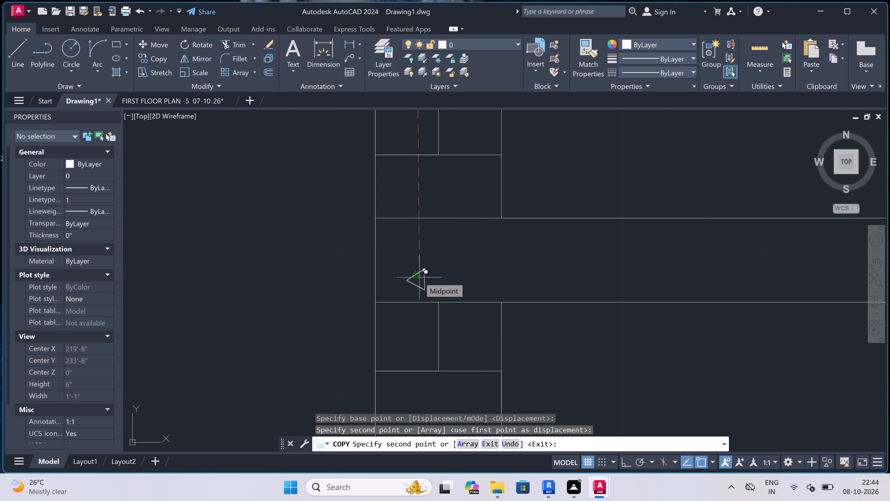
{"action": "key", "text": "Escape"}
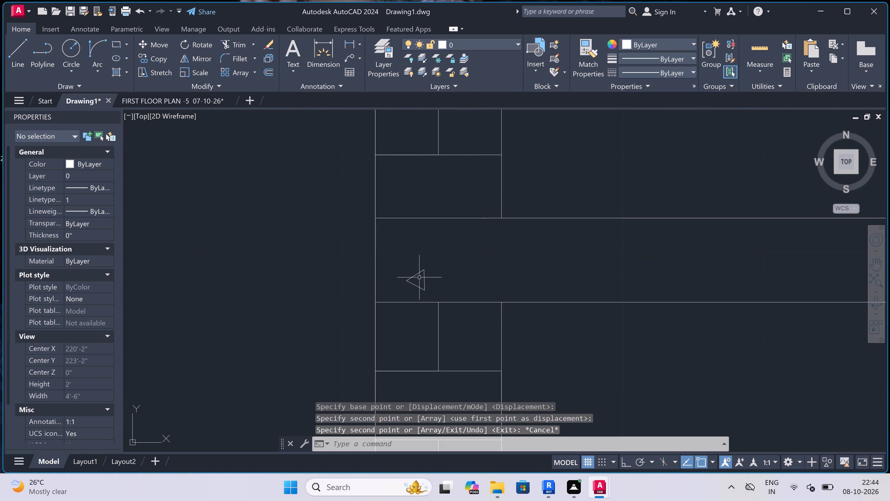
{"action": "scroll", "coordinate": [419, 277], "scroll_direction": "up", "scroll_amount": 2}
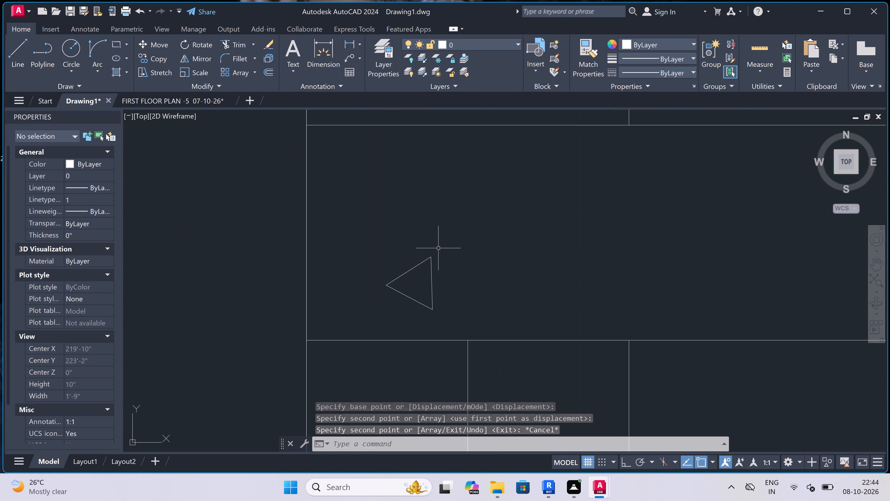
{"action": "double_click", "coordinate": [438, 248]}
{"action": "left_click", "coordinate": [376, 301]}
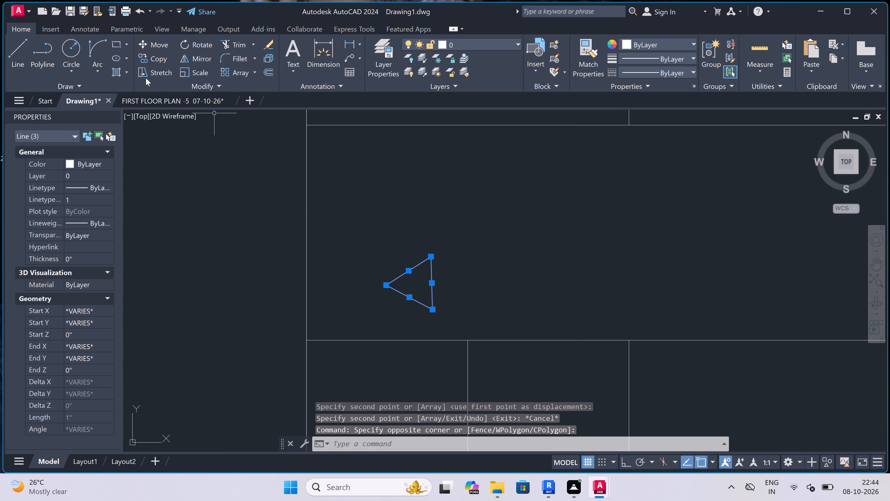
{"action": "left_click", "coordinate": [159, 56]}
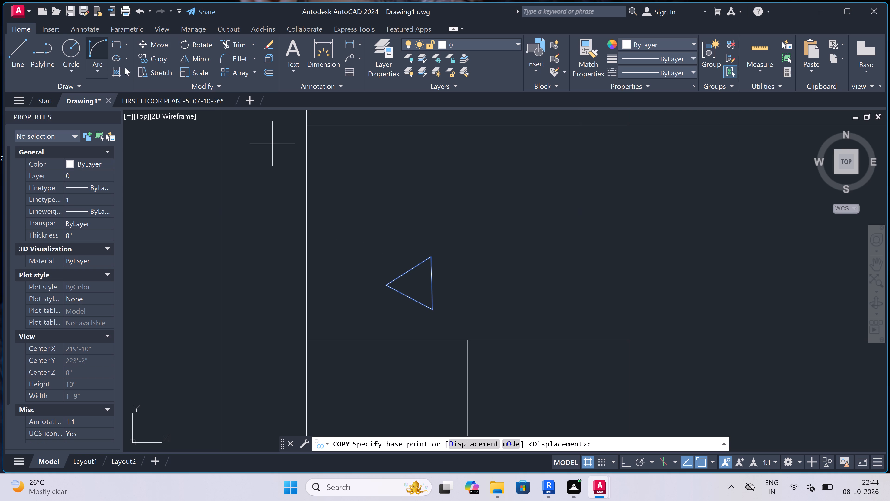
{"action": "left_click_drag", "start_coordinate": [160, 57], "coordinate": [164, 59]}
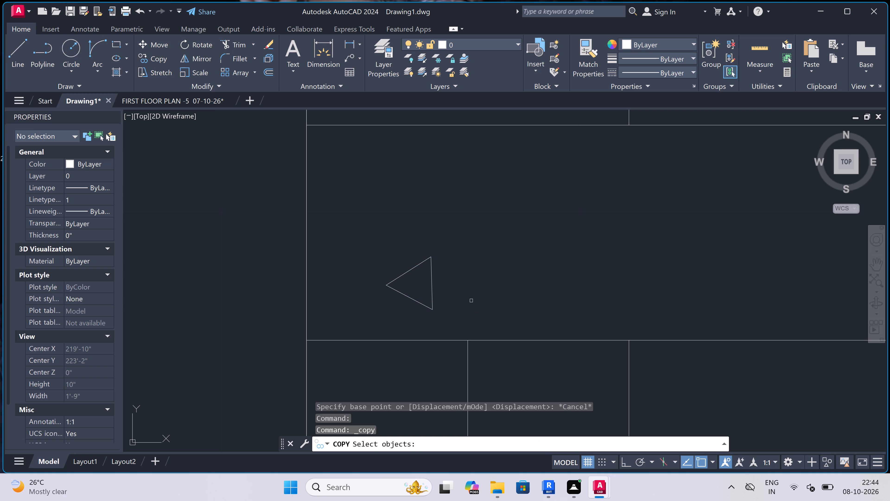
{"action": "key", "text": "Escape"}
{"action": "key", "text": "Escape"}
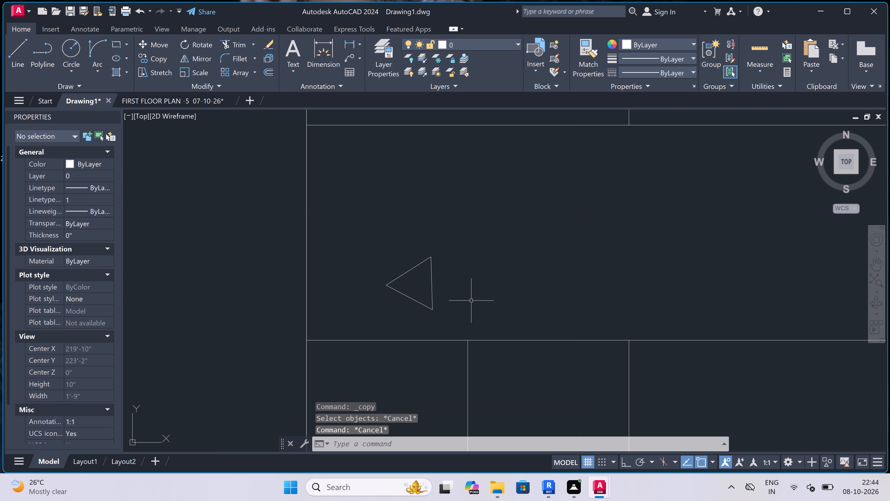
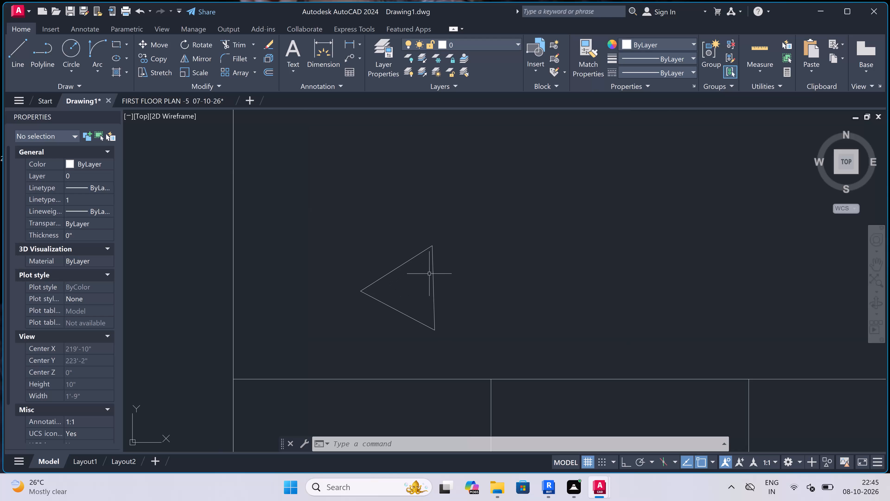
Copy the triangle at the left end of the unfilled slab onward through the brick wall with two high and two low copies.
{"action": "left_click", "coordinate": [467, 216]}
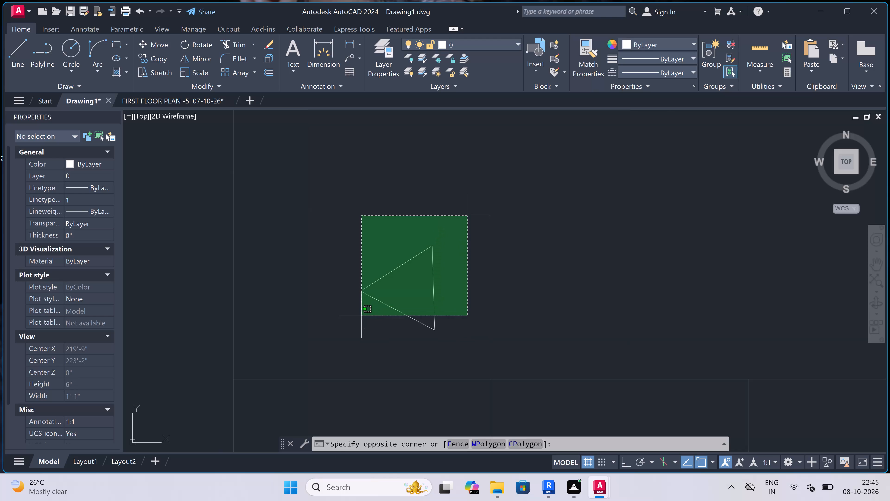
{"action": "left_click_drag", "start_coordinate": [352, 341], "coordinate": [353, 346]}
{"action": "left_click", "coordinate": [161, 56]}
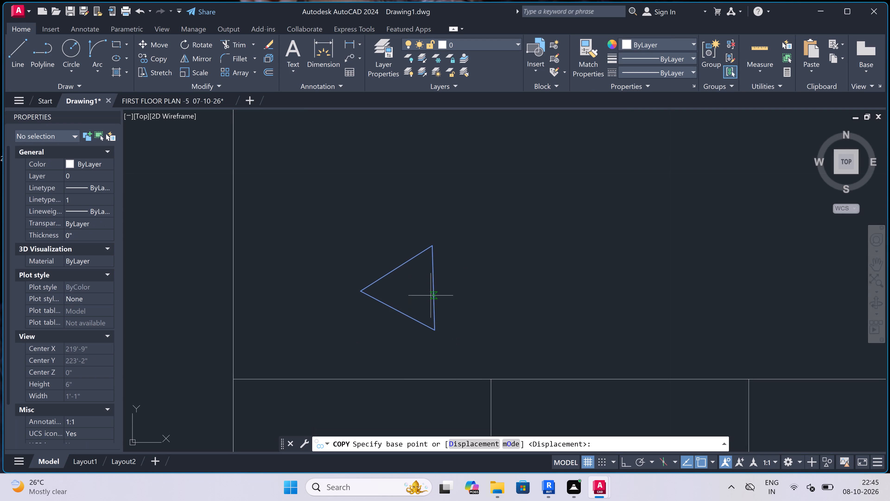
{"action": "left_click", "coordinate": [405, 289]}
{"action": "scroll", "coordinate": [404, 288], "scroll_direction": "down", "scroll_amount": 3}
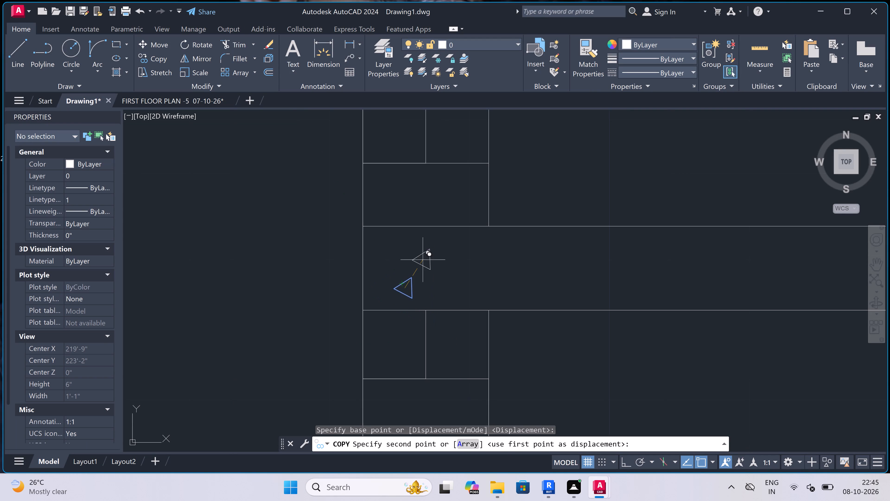
{"action": "scroll", "coordinate": [464, 251], "scroll_direction": "up", "scroll_amount": 1}
{"action": "left_click", "coordinate": [470, 245]}
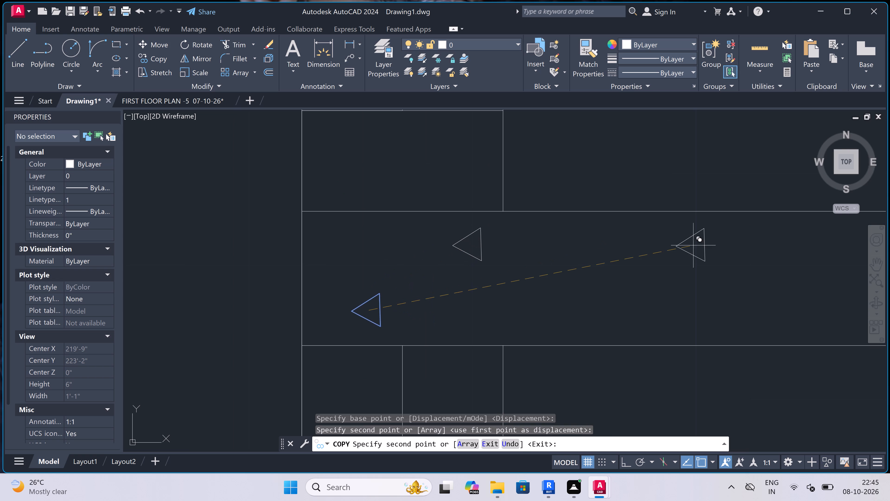
{"action": "left_click", "coordinate": [694, 244]}
{"action": "left_click_drag", "start_coordinate": [593, 292], "coordinate": [601, 302]}
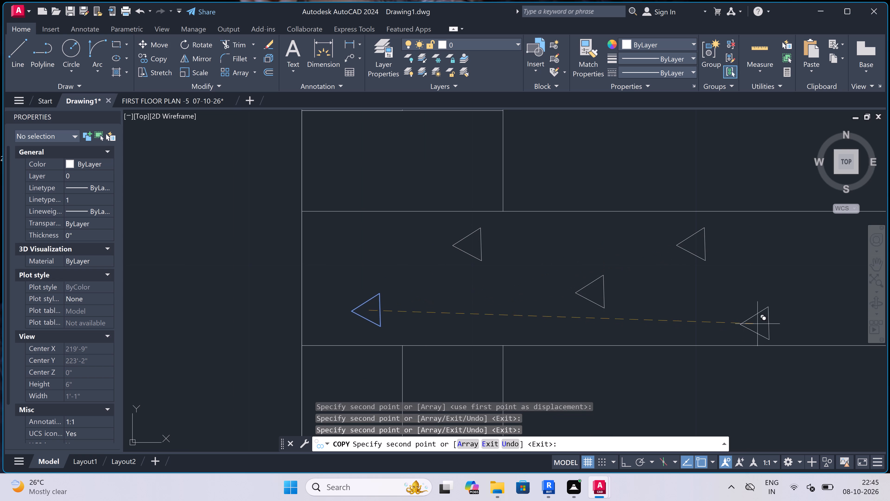
{"action": "left_click", "coordinate": [764, 311]}
Extend the slab's pattern to the first large window's near edge with three high and two low triangle copies.
{"action": "scroll", "coordinate": [379, 305], "scroll_direction": "down", "scroll_amount": 5}
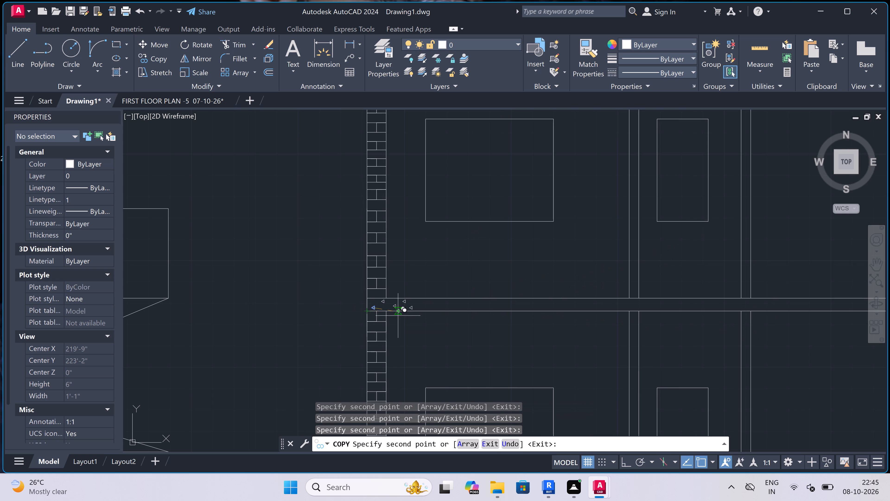
{"action": "scroll", "coordinate": [412, 328], "scroll_direction": "up", "scroll_amount": 4}
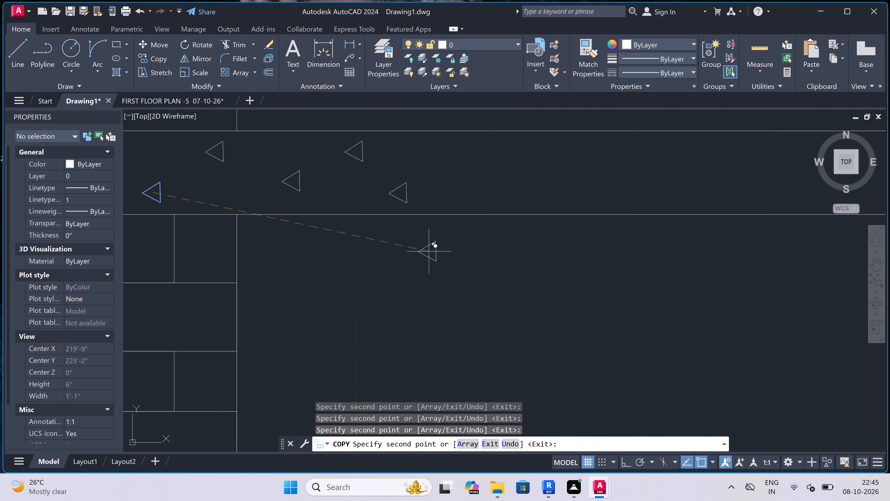
{"action": "left_click_drag", "start_coordinate": [480, 146], "coordinate": [482, 147]}
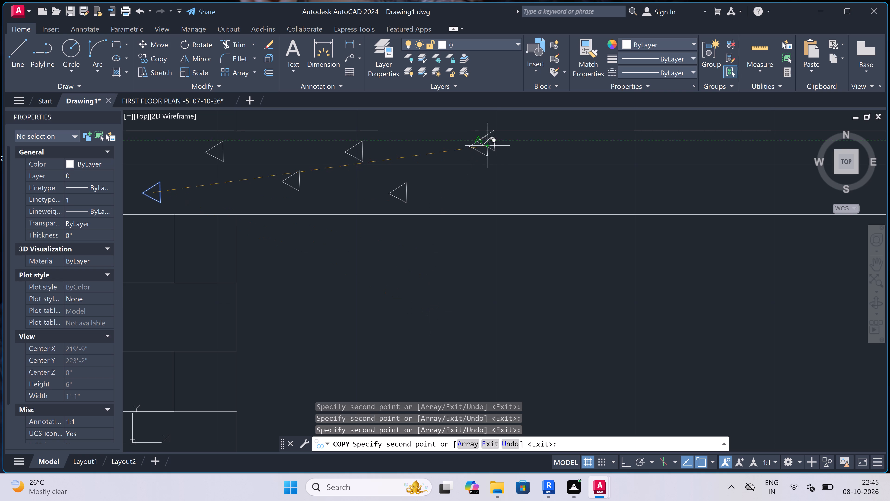
{"action": "left_click", "coordinate": [657, 151]}
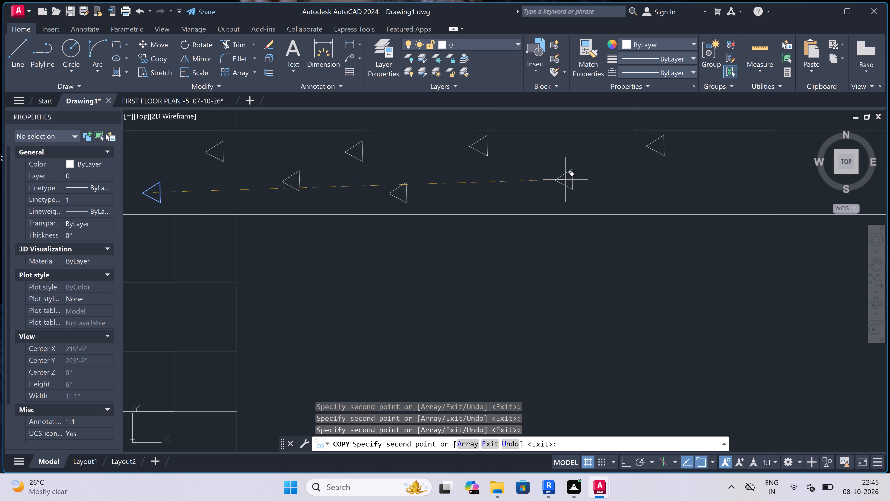
{"action": "left_click_drag", "start_coordinate": [618, 186], "coordinate": [616, 189]}
{"action": "left_click", "coordinate": [510, 191]}
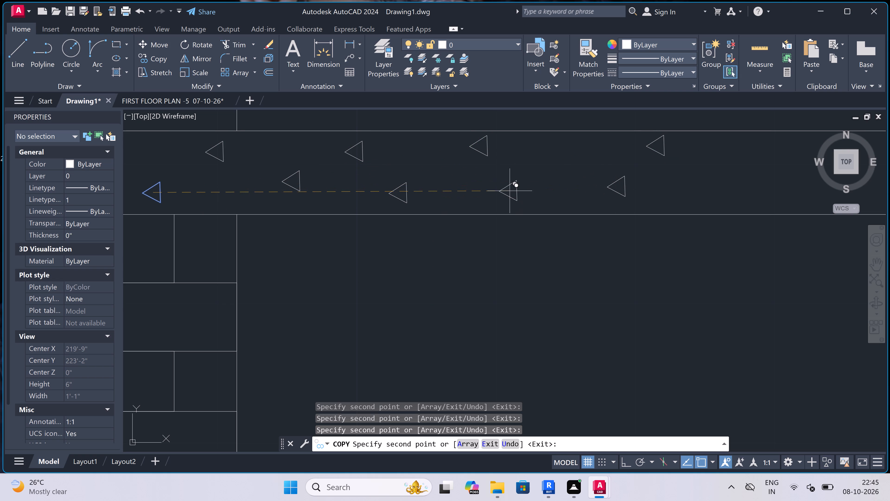
{"action": "left_click", "coordinate": [563, 161]}
Add one high triangle copy at the slab's extreme left end, inside the outer brick wall.
{"action": "scroll", "coordinate": [442, 219], "scroll_direction": "down", "scroll_amount": 4}
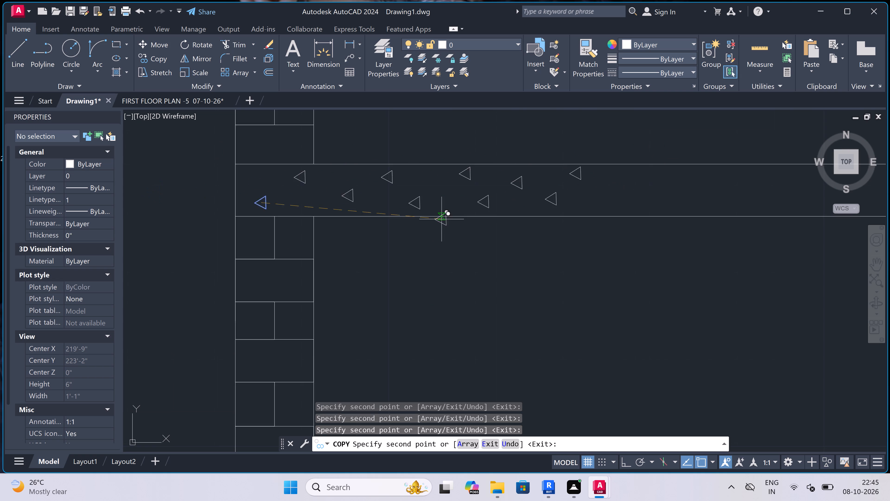
{"action": "scroll", "coordinate": [383, 215], "scroll_direction": "up", "scroll_amount": 2}
{"action": "scroll", "coordinate": [412, 210], "scroll_direction": "up", "scroll_amount": 4}
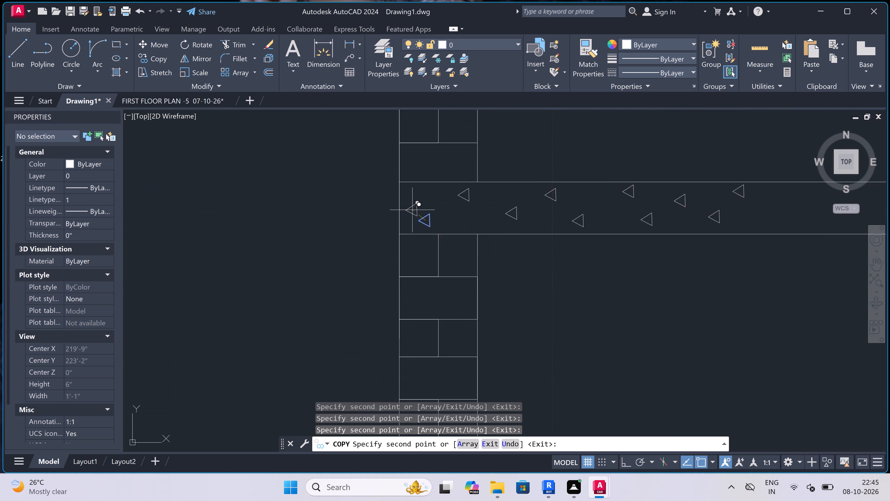
{"action": "scroll", "coordinate": [412, 199], "scroll_direction": "down", "scroll_amount": 4}
{"action": "scroll", "coordinate": [412, 173], "scroll_direction": "up", "scroll_amount": 4}
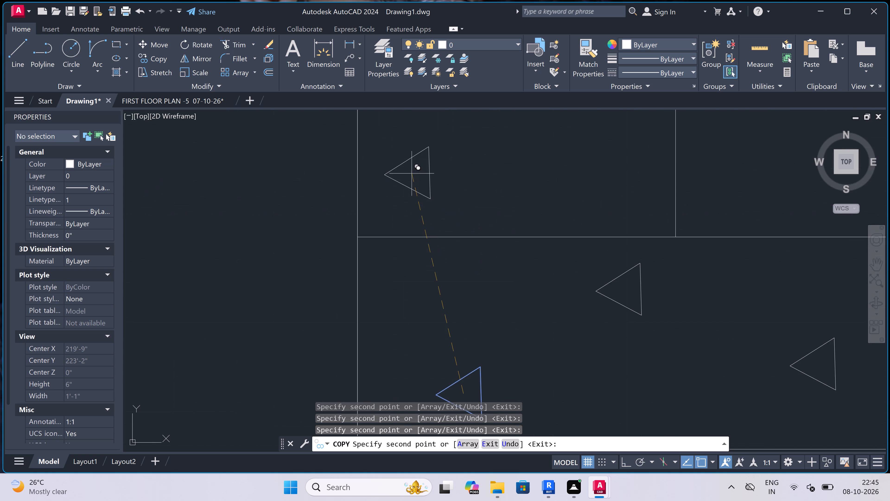
{"action": "left_click", "coordinate": [399, 271]}
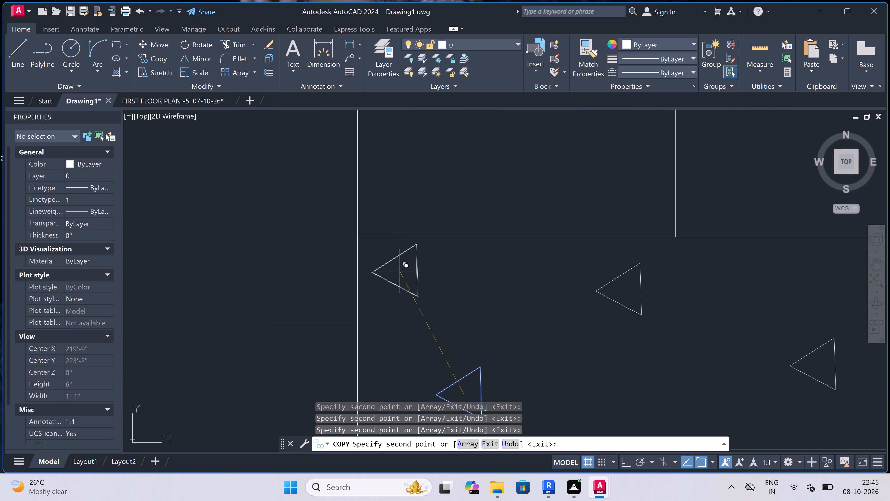
Continue the slab's pattern to about the middle of the first large window with two high and three low triangle copies.
{"action": "scroll", "coordinate": [400, 271], "scroll_direction": "down", "scroll_amount": 2}
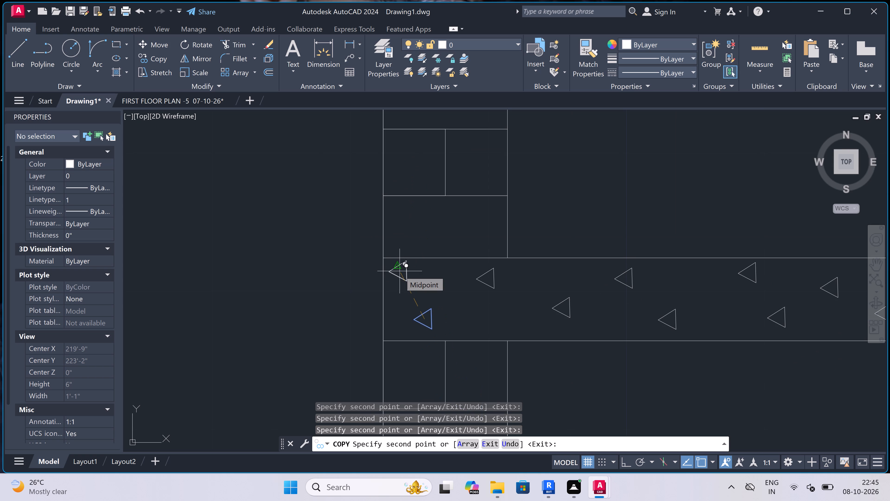
{"action": "scroll", "coordinate": [400, 271], "scroll_direction": "down", "scroll_amount": 4}
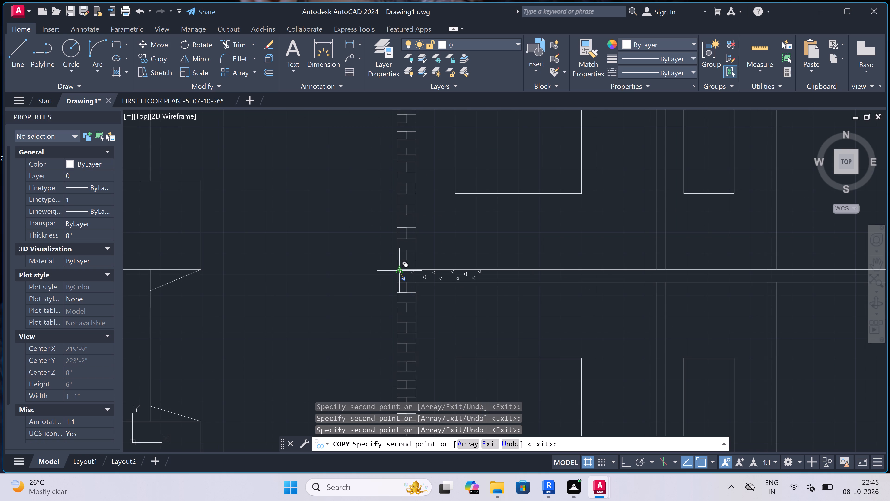
{"action": "scroll", "coordinate": [400, 271], "scroll_direction": "down", "scroll_amount": 2}
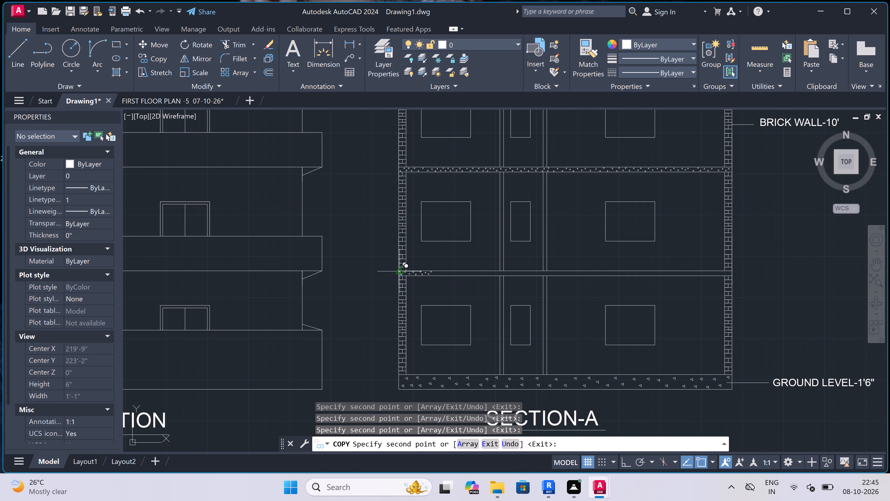
{"action": "scroll", "coordinate": [428, 273], "scroll_direction": "up", "scroll_amount": 3}
{"action": "scroll", "coordinate": [455, 267], "scroll_direction": "up", "scroll_amount": 2}
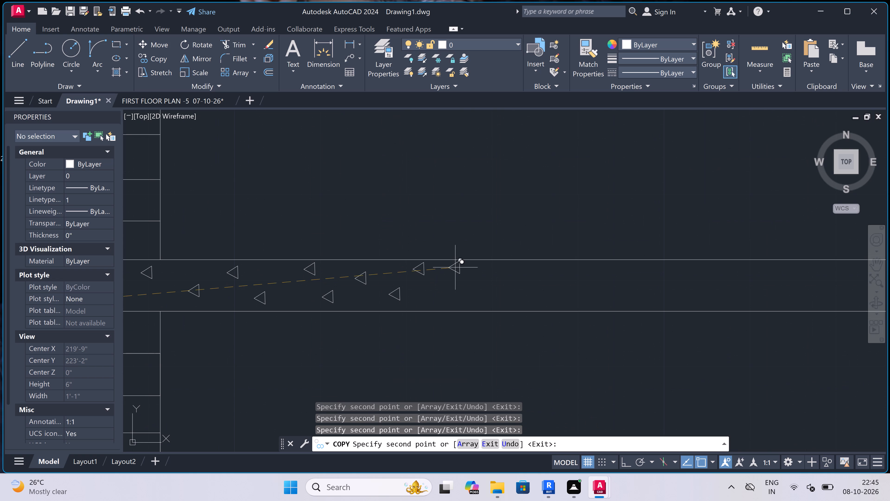
{"action": "scroll", "coordinate": [496, 297], "scroll_direction": "up", "scroll_amount": 4}
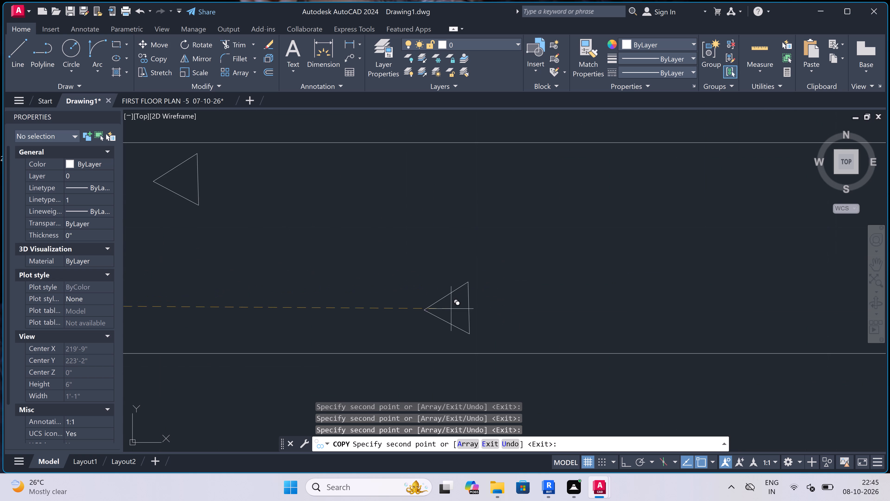
{"action": "left_click", "coordinate": [314, 312]}
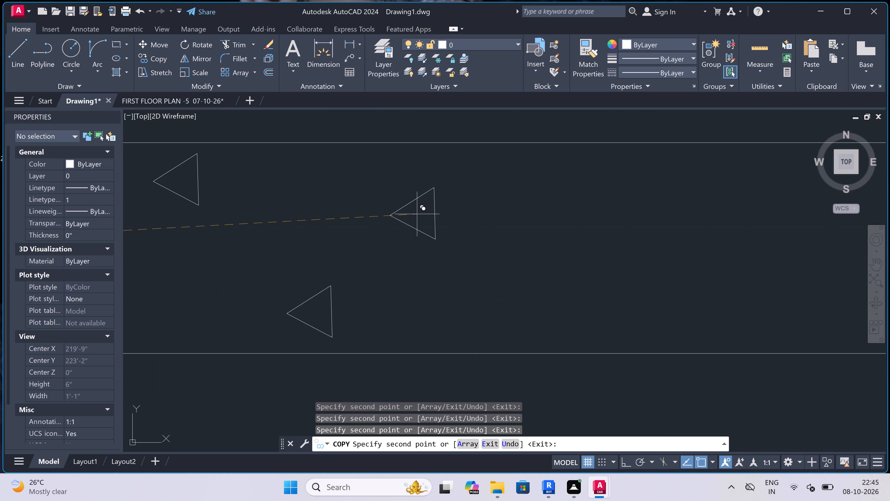
{"action": "left_click", "coordinate": [408, 196]}
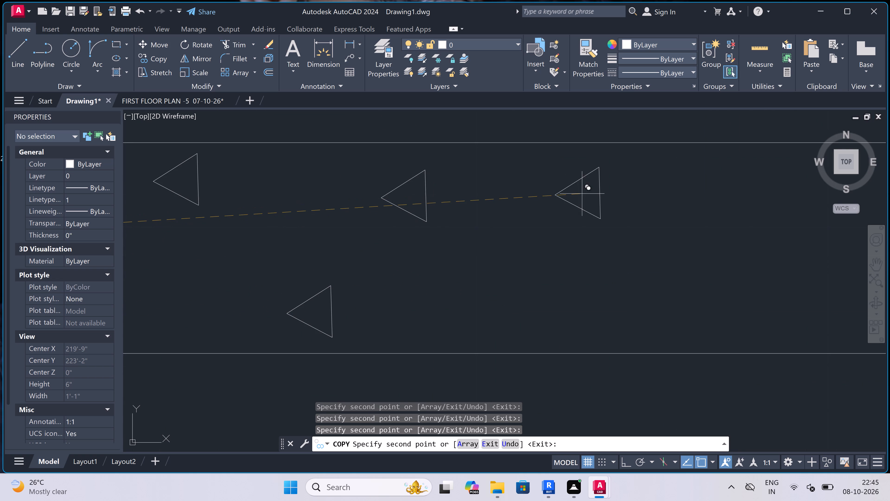
{"action": "left_click", "coordinate": [621, 179]}
{"action": "left_click", "coordinate": [786, 291]}
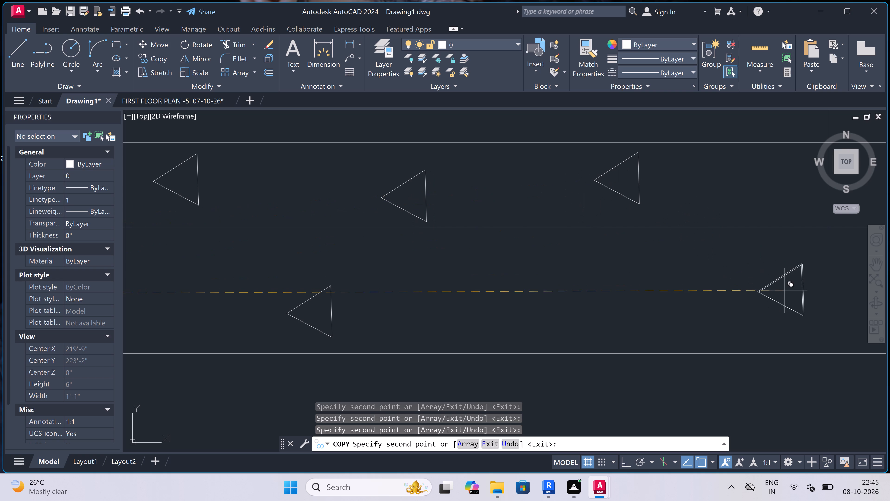
{"action": "left_click", "coordinate": [540, 289]}
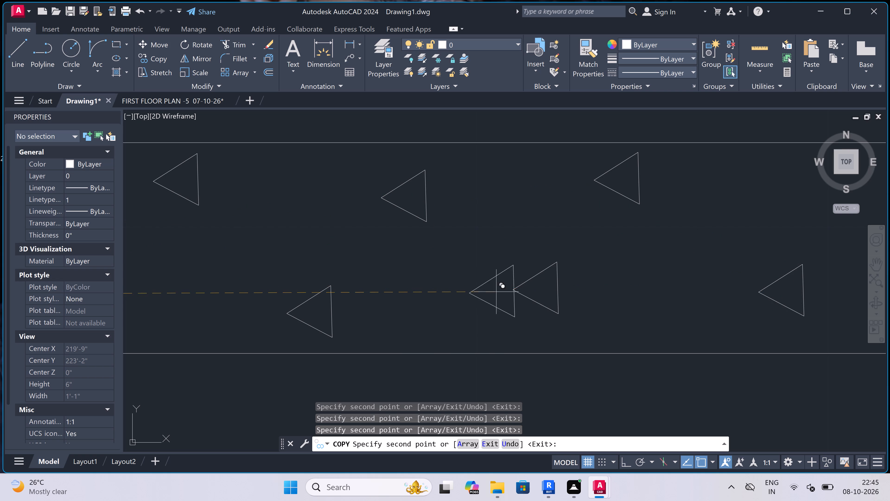
Carry the slab's pattern past the middle of the first large window with two high and one low triangle copies.
{"action": "scroll", "coordinate": [247, 286], "scroll_direction": "down", "scroll_amount": 4}
{"action": "scroll", "coordinate": [337, 275], "scroll_direction": "up", "scroll_amount": 2}
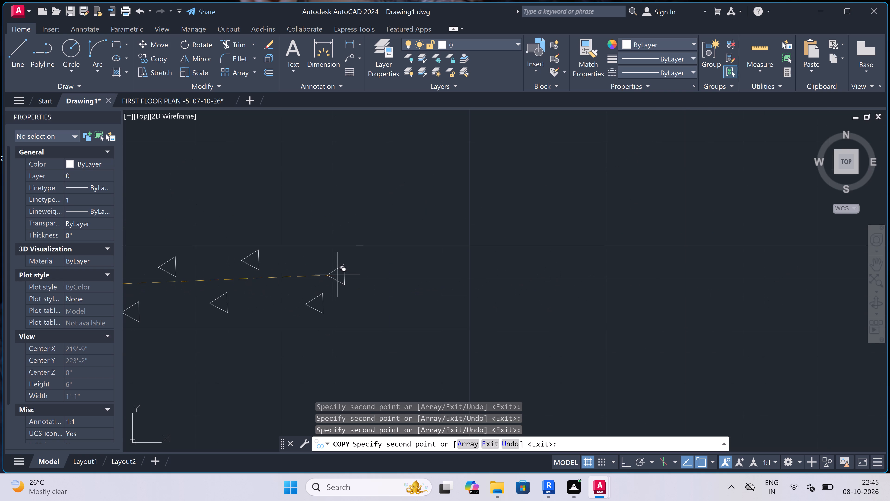
{"action": "left_click", "coordinate": [377, 273]}
{"action": "left_click", "coordinate": [505, 271]}
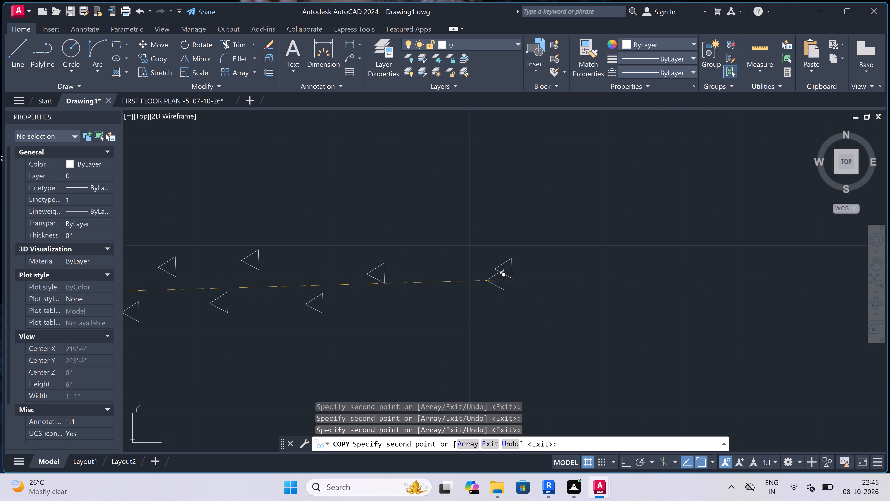
{"action": "left_click", "coordinate": [437, 305]}
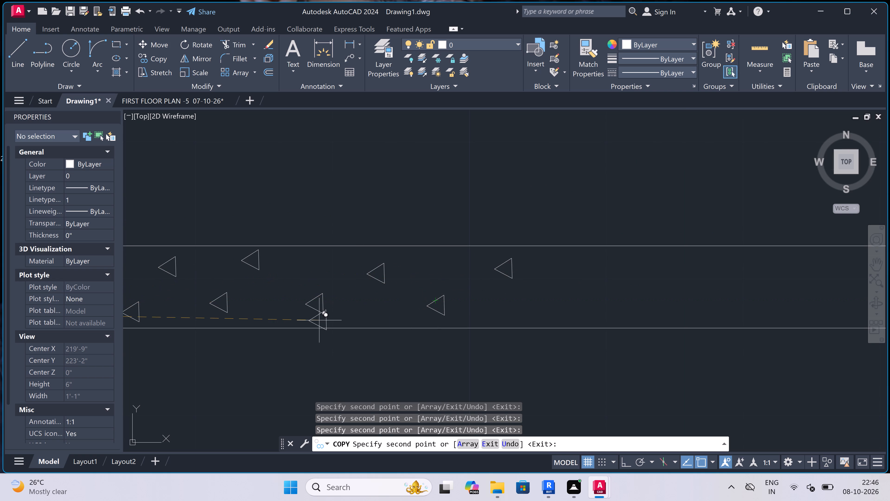
Extend the slab's pattern to the far edge of the first large window with two high and three low triangle copies.
{"action": "scroll", "coordinate": [319, 320], "scroll_direction": "down", "scroll_amount": 2}
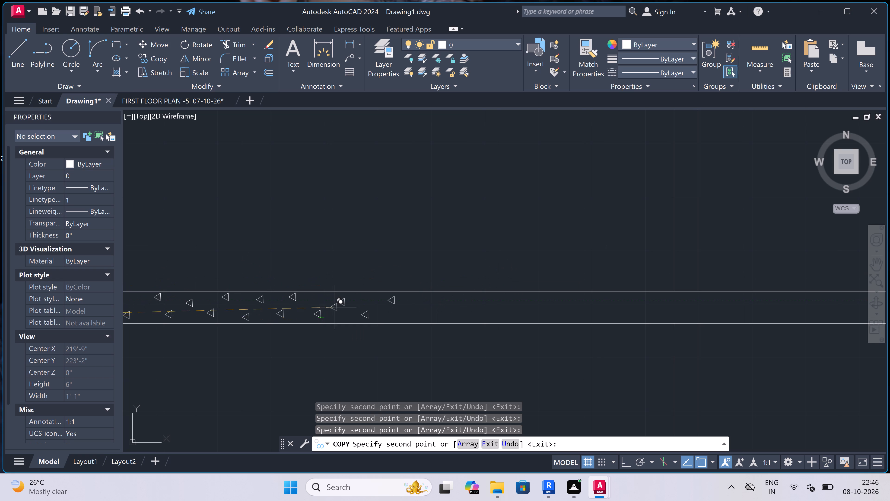
{"action": "scroll", "coordinate": [341, 303], "scroll_direction": "down", "scroll_amount": 4}
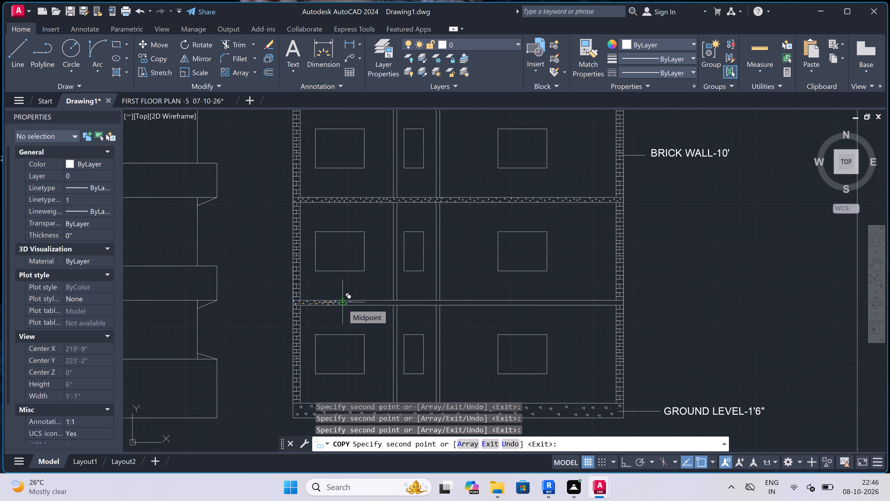
{"action": "scroll", "coordinate": [343, 304], "scroll_direction": "up", "scroll_amount": 2}
{"action": "scroll", "coordinate": [343, 304], "scroll_direction": "down", "scroll_amount": 2}
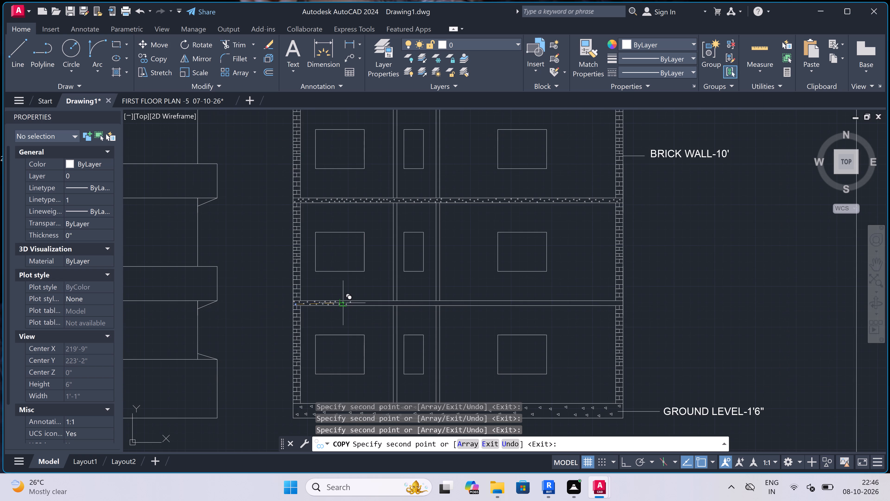
{"action": "scroll", "coordinate": [346, 307], "scroll_direction": "up", "scroll_amount": 4}
{"action": "scroll", "coordinate": [426, 291], "scroll_direction": "up", "scroll_amount": 3}
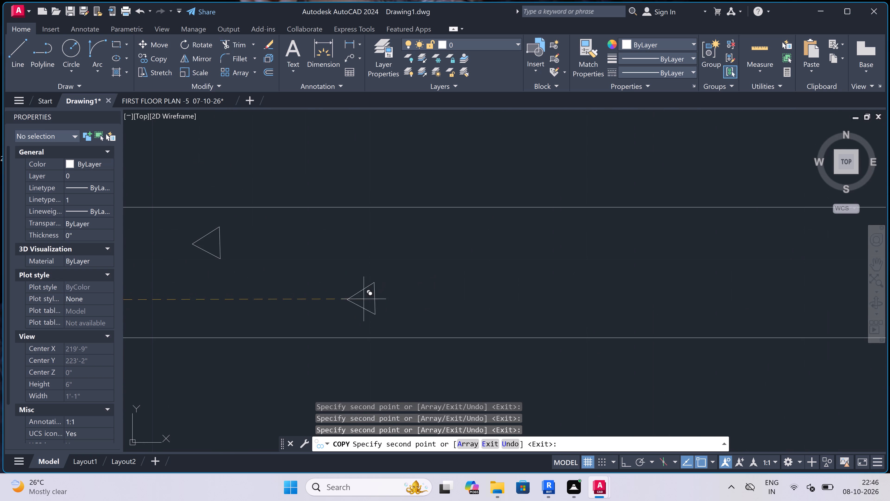
{"action": "left_click", "coordinate": [292, 300]}
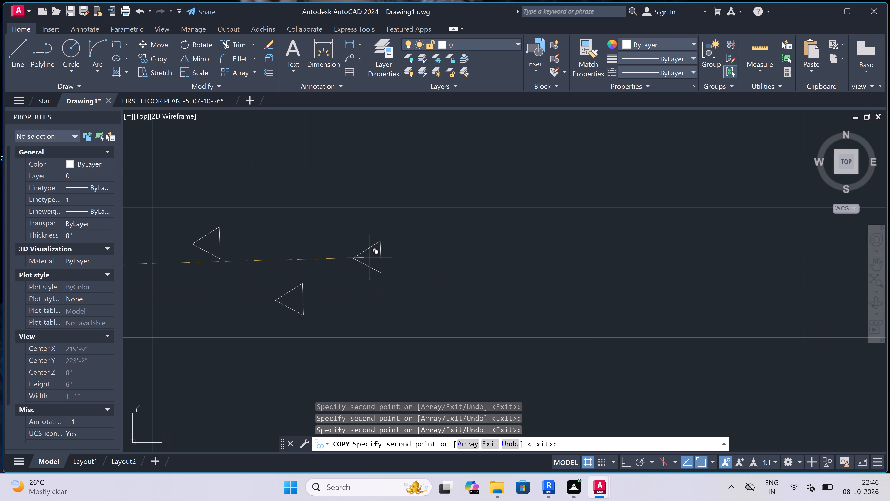
{"action": "left_click", "coordinate": [387, 235]}
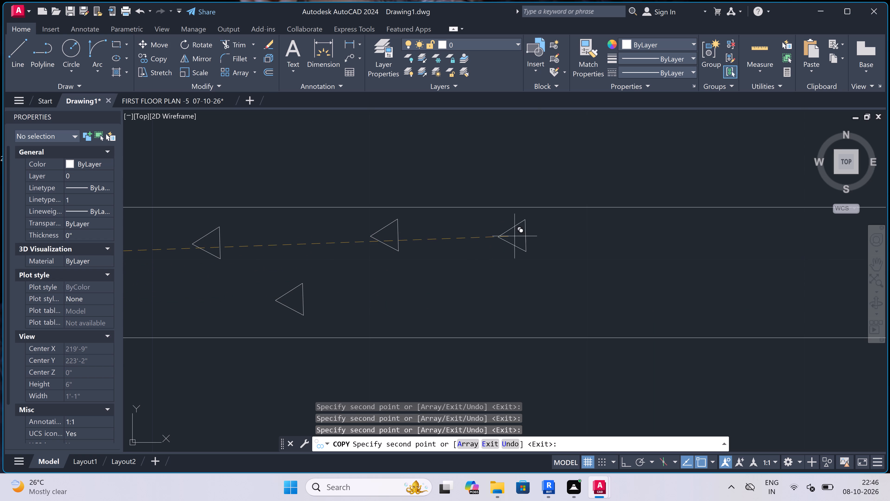
{"action": "left_click", "coordinate": [537, 234]}
{"action": "left_click", "coordinate": [463, 302]}
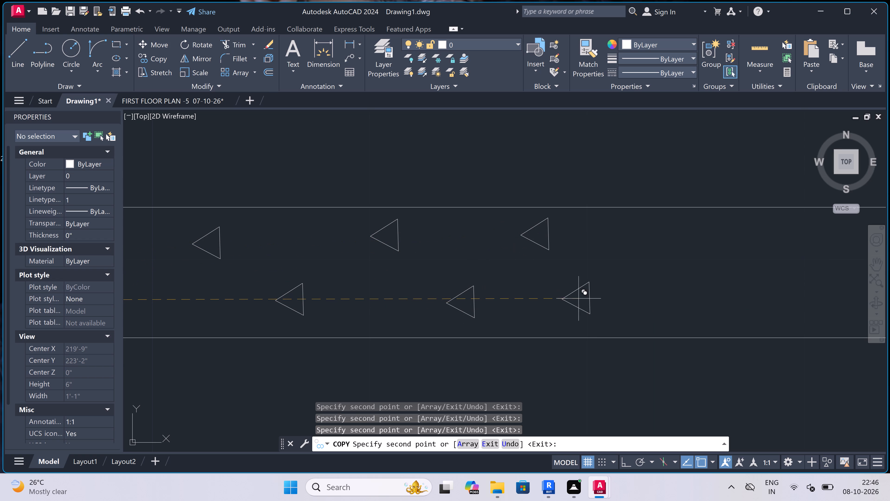
{"action": "left_click_drag", "start_coordinate": [604, 308], "coordinate": [606, 309]}
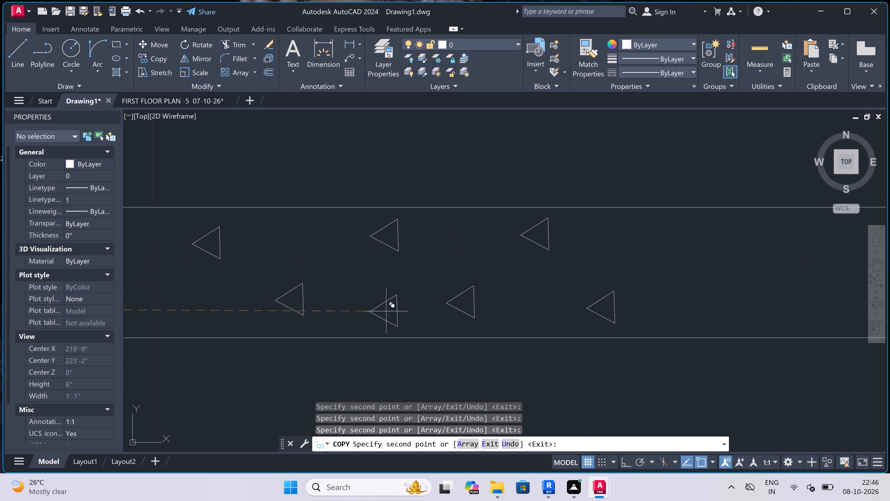
{"action": "scroll", "coordinate": [385, 315], "scroll_direction": "down", "scroll_amount": 1}
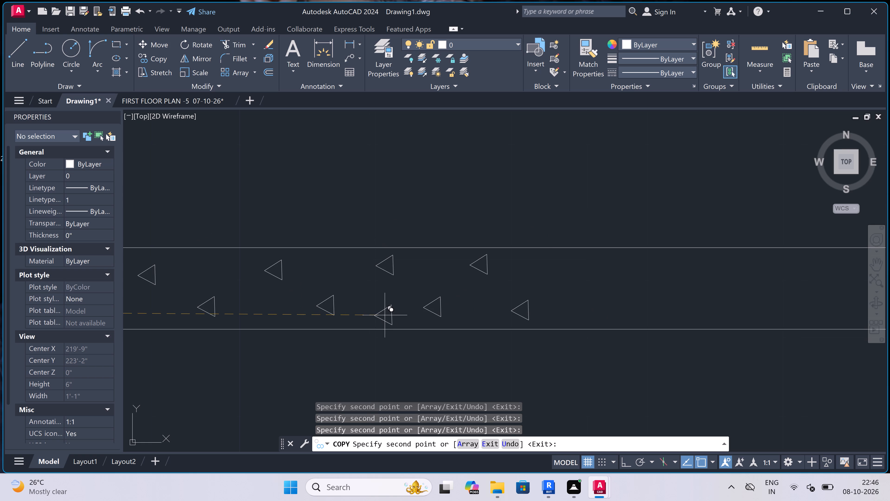
Continue the slab's pattern from the first large window toward the first interior wall with three high and three low triangle copies.
{"action": "scroll", "coordinate": [385, 315], "scroll_direction": "down", "scroll_amount": 2}
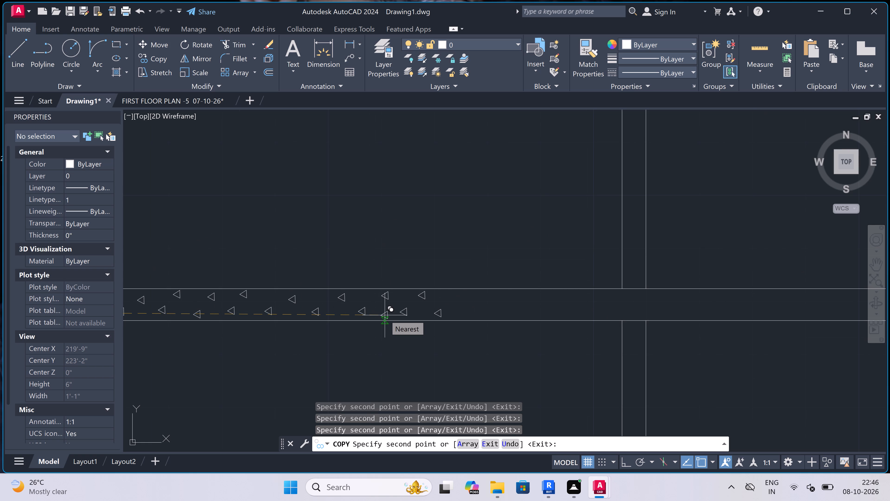
{"action": "scroll", "coordinate": [349, 315], "scroll_direction": "down", "scroll_amount": 1}
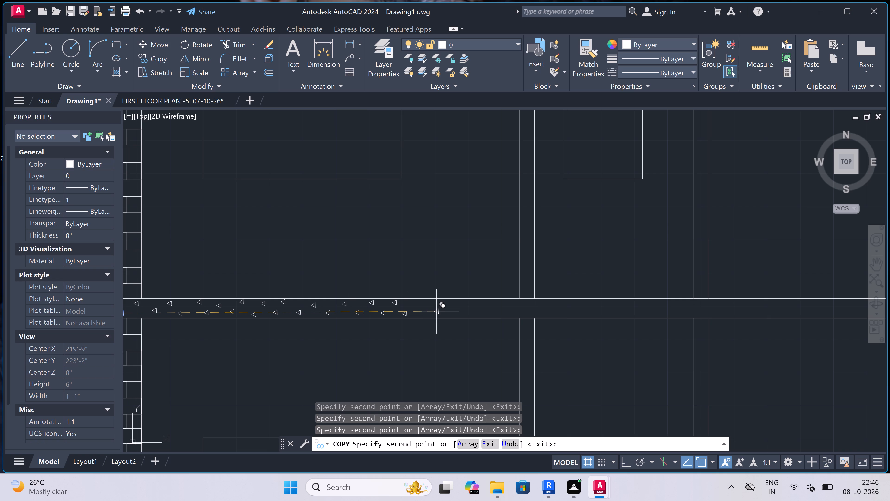
{"action": "scroll", "coordinate": [436, 311], "scroll_direction": "up", "scroll_amount": 2}
{"action": "scroll", "coordinate": [416, 313], "scroll_direction": "up", "scroll_amount": 1}
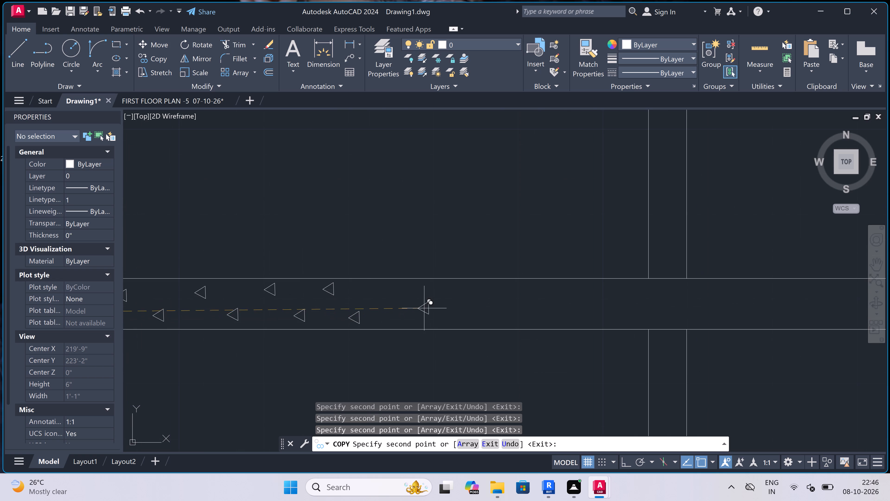
{"action": "scroll", "coordinate": [416, 313], "scroll_direction": "up", "scroll_amount": 1}
{"action": "left_click", "coordinate": [428, 320]}
{"action": "left_click_drag", "start_coordinate": [524, 261], "coordinate": [530, 266]}
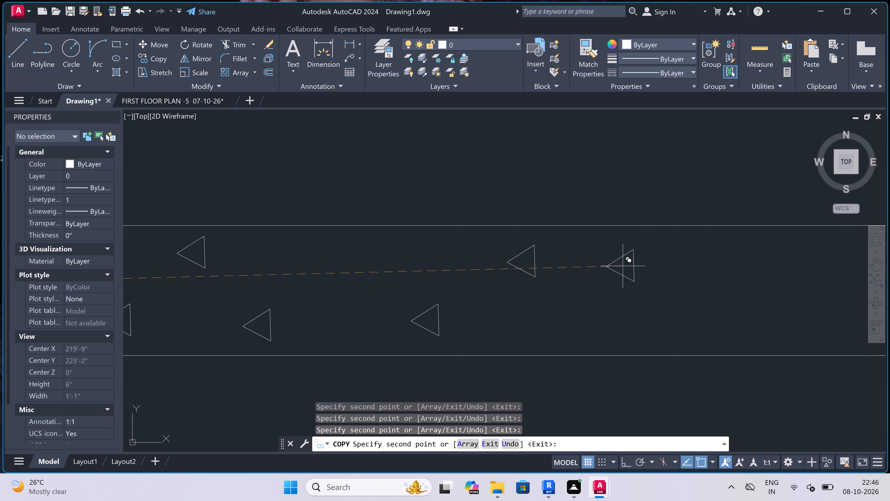
{"action": "left_click_drag", "start_coordinate": [670, 259], "coordinate": [672, 260]}
{"action": "left_click_drag", "start_coordinate": [824, 321], "coordinate": [827, 324]}
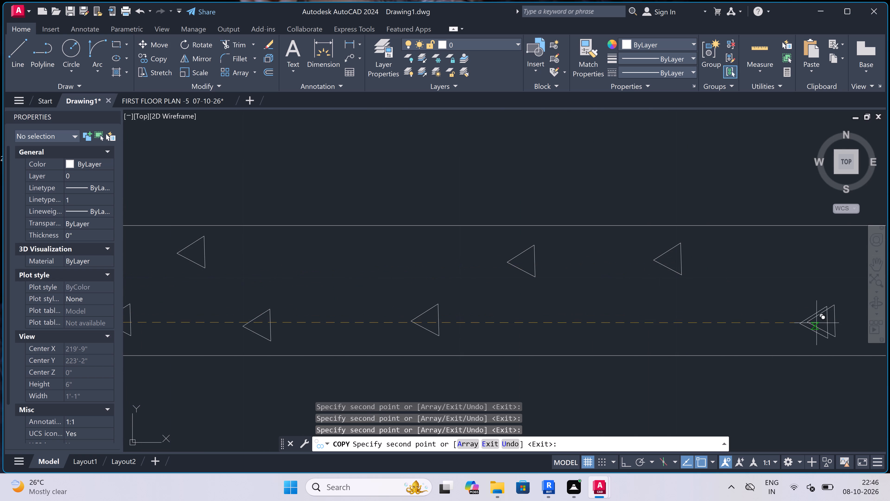
{"action": "left_click", "coordinate": [604, 317]}
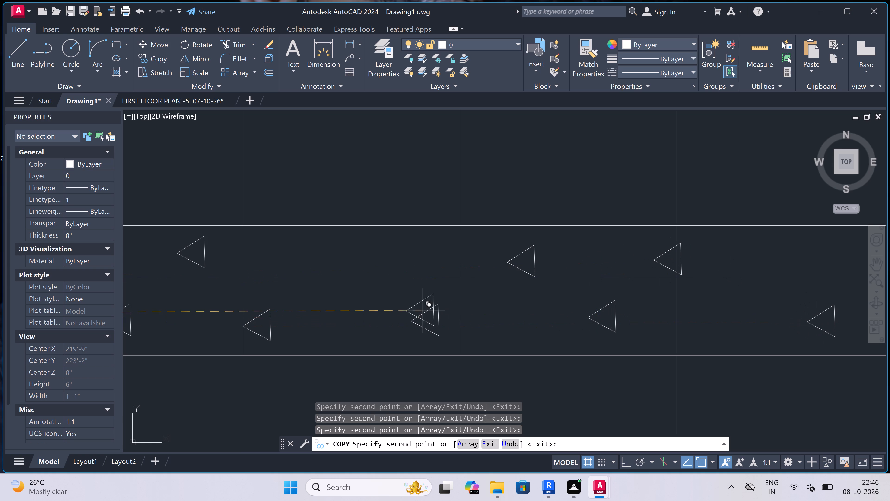
{"action": "left_click", "coordinate": [334, 255]}
Add two low triangle copies at the first interior wall, one within the wall's width and one just before it.
{"action": "scroll", "coordinate": [334, 255], "scroll_direction": "down", "scroll_amount": 4}
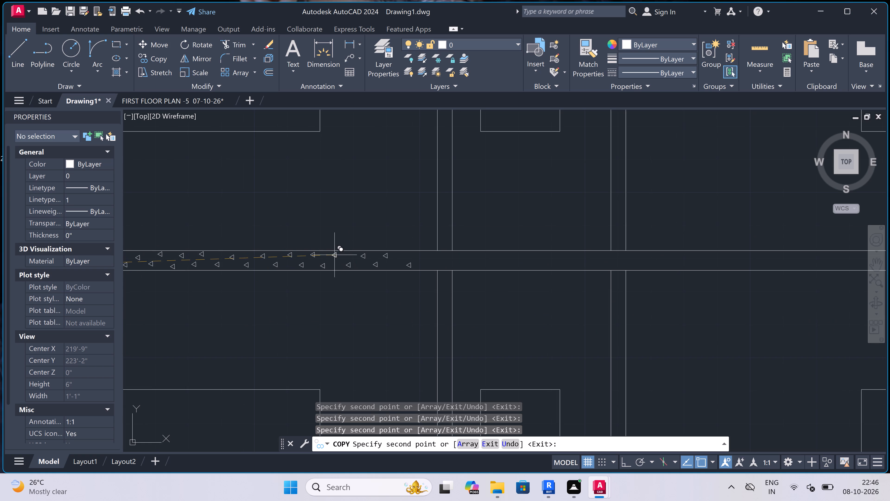
{"action": "scroll", "coordinate": [421, 269], "scroll_direction": "up", "scroll_amount": 3}
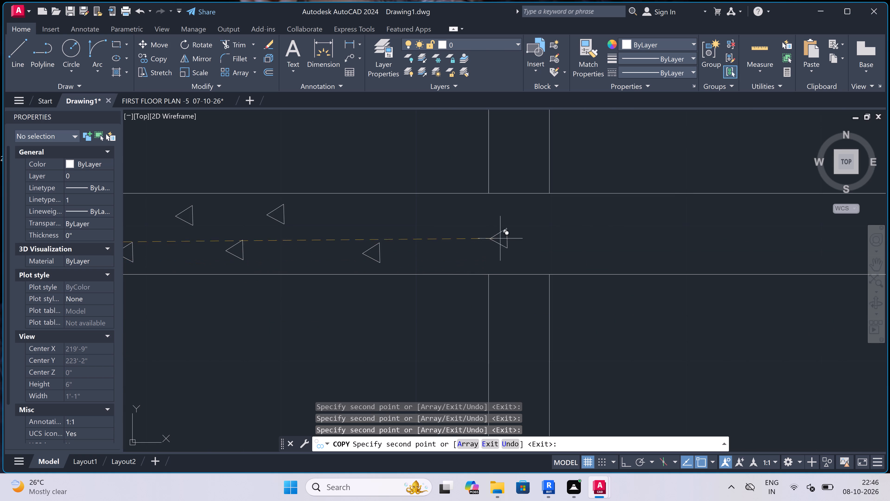
{"action": "left_click", "coordinate": [524, 248]}
{"action": "left_click_drag", "start_coordinate": [467, 246], "coordinate": [469, 248]}
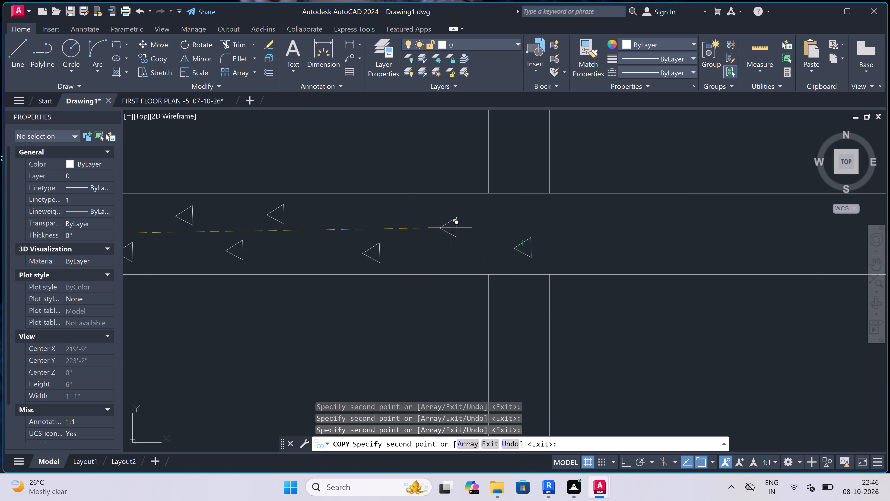
{"action": "left_click_drag", "start_coordinate": [469, 248], "coordinate": [481, 260]}
Carry the slab's pattern past the first interior wall to about the middle of the next bay with three high and two low triangle copies.
{"action": "scroll", "coordinate": [584, 353], "scroll_direction": "down", "scroll_amount": 1}
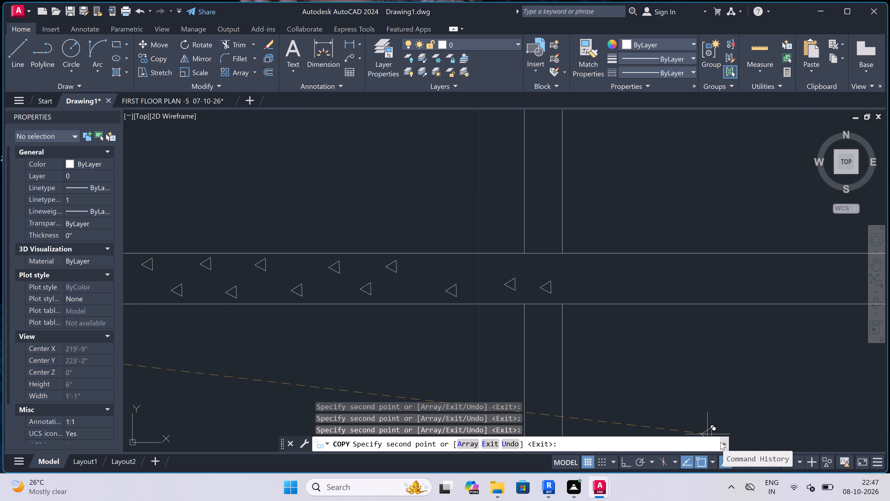
{"action": "scroll", "coordinate": [566, 455], "scroll_direction": "down", "scroll_amount": 2}
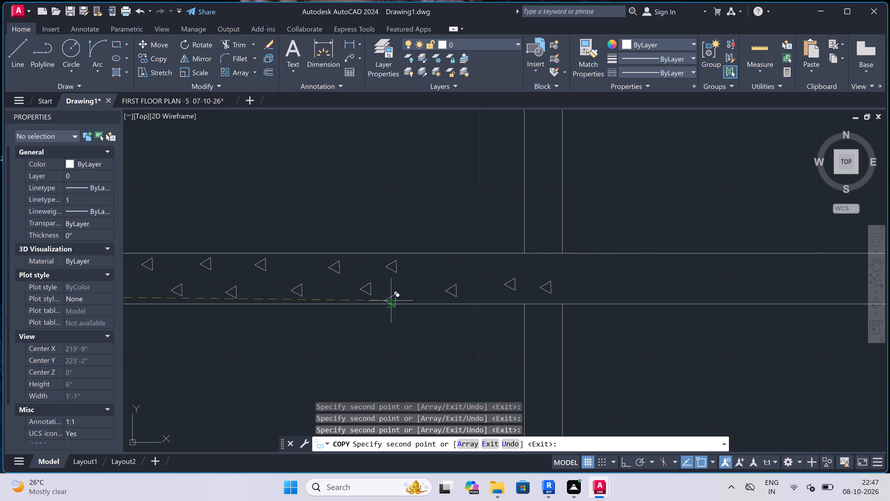
{"action": "scroll", "coordinate": [450, 321], "scroll_direction": "up", "scroll_amount": 2}
{"action": "scroll", "coordinate": [452, 319], "scroll_direction": "down", "scroll_amount": 2}
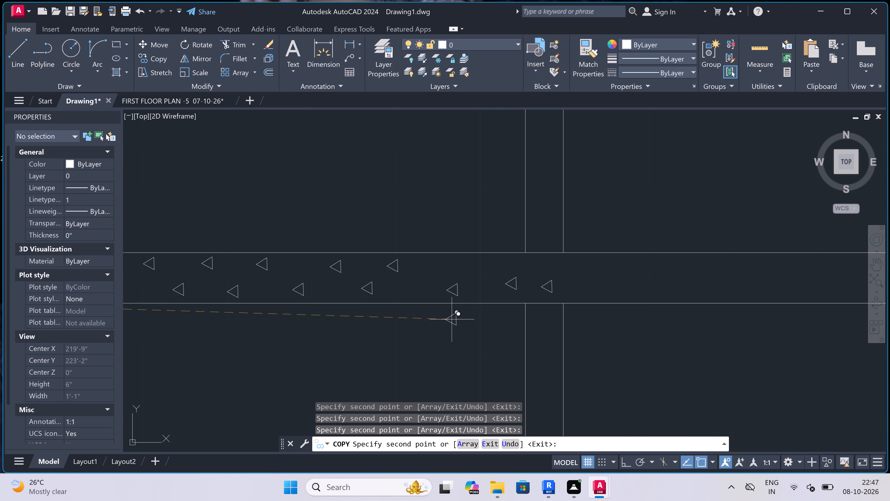
{"action": "scroll", "coordinate": [410, 291], "scroll_direction": "down", "scroll_amount": 2}
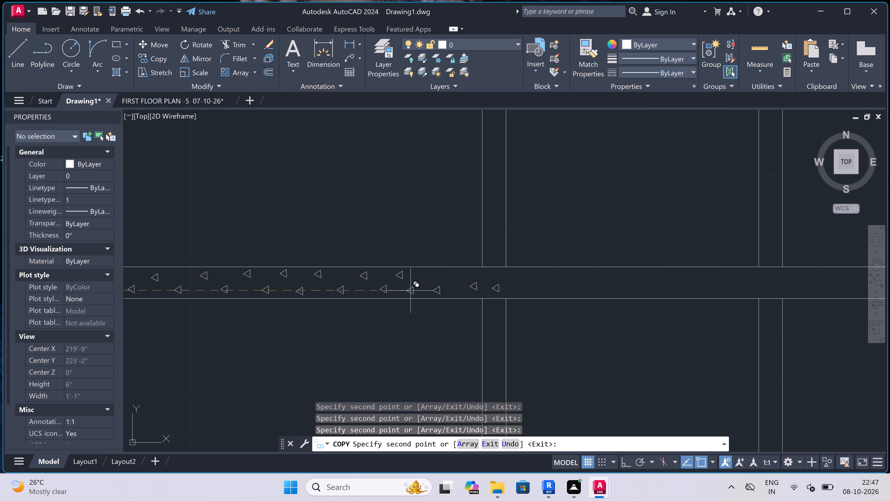
{"action": "scroll", "coordinate": [488, 275], "scroll_direction": "up", "scroll_amount": 3}
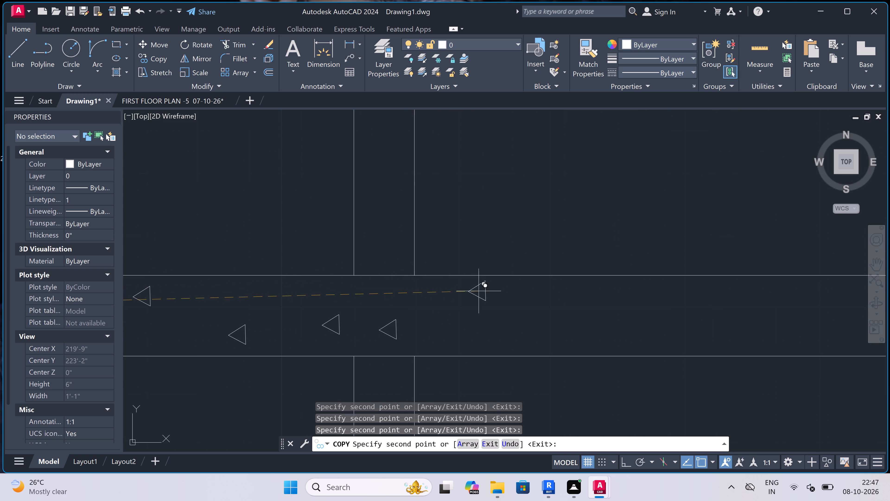
{"action": "left_click", "coordinate": [462, 302]}
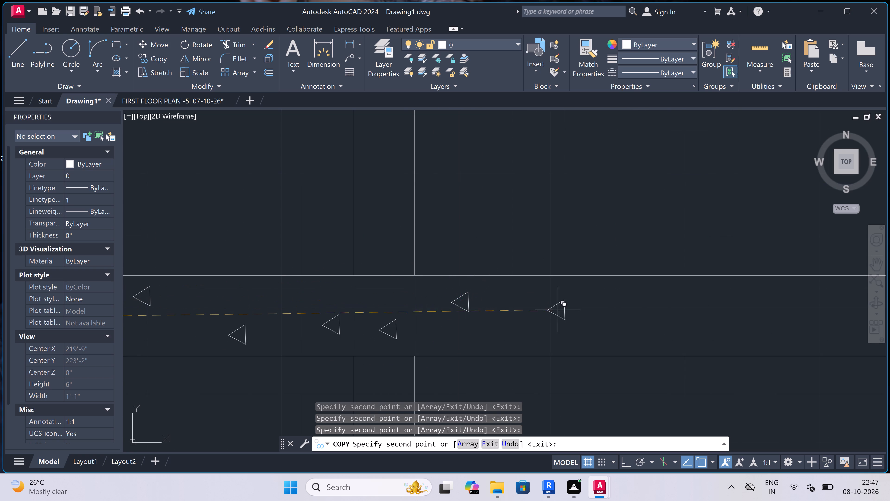
{"action": "left_click", "coordinate": [633, 297]}
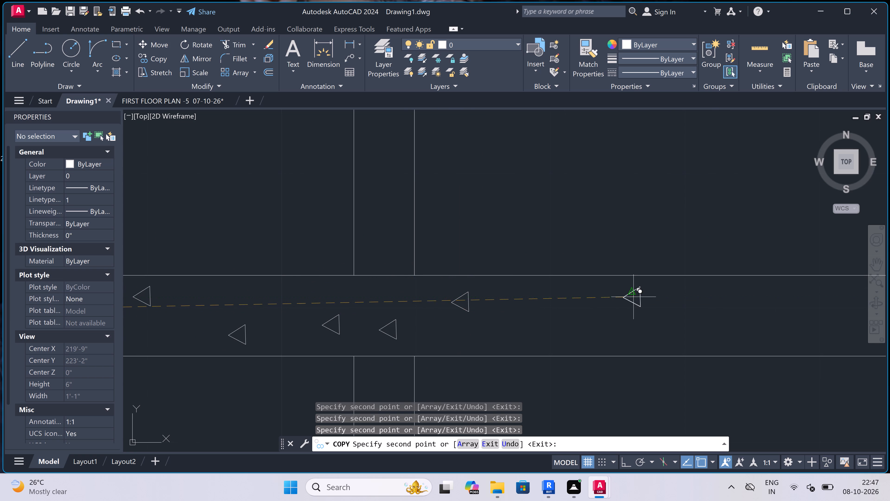
{"action": "left_click", "coordinate": [554, 332]}
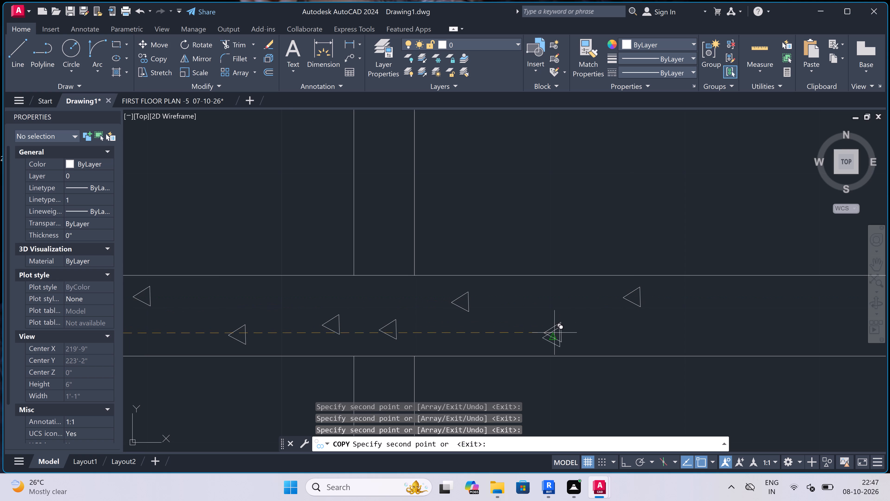
{"action": "scroll", "coordinate": [387, 289], "scroll_direction": "down", "scroll_amount": 2}
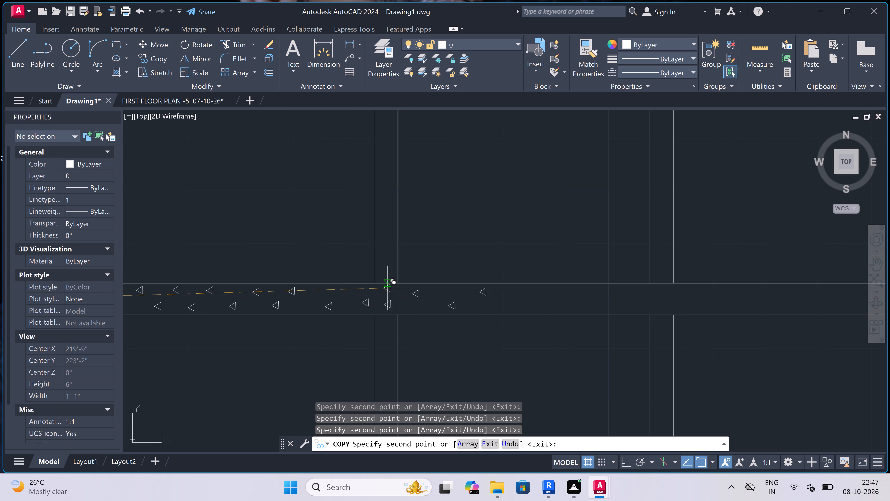
{"action": "scroll", "coordinate": [387, 288], "scroll_direction": "down", "scroll_amount": 2}
{"action": "scroll", "coordinate": [439, 292], "scroll_direction": "up", "scroll_amount": 3}
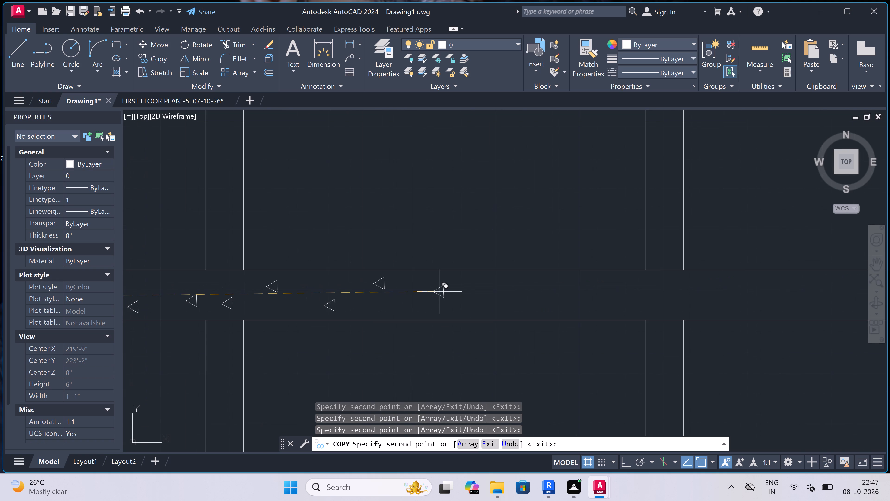
{"action": "scroll", "coordinate": [425, 308], "scroll_direction": "up", "scroll_amount": 2}
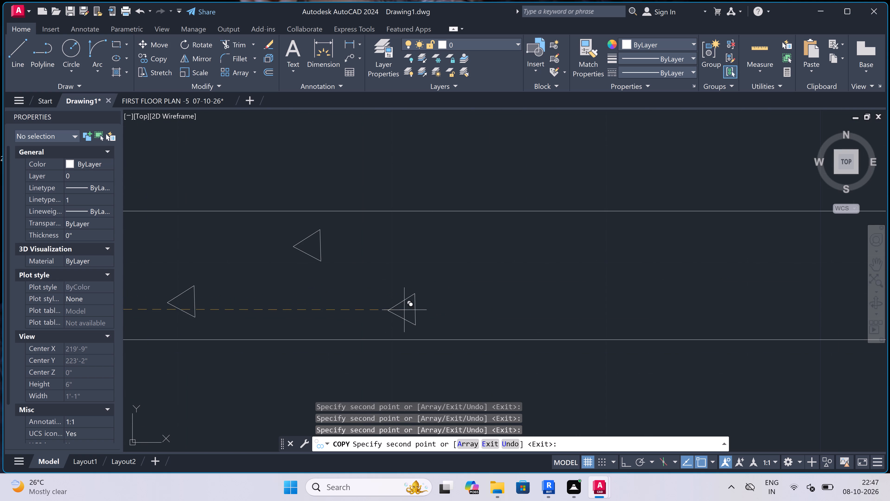
{"action": "left_click", "coordinate": [412, 307]}
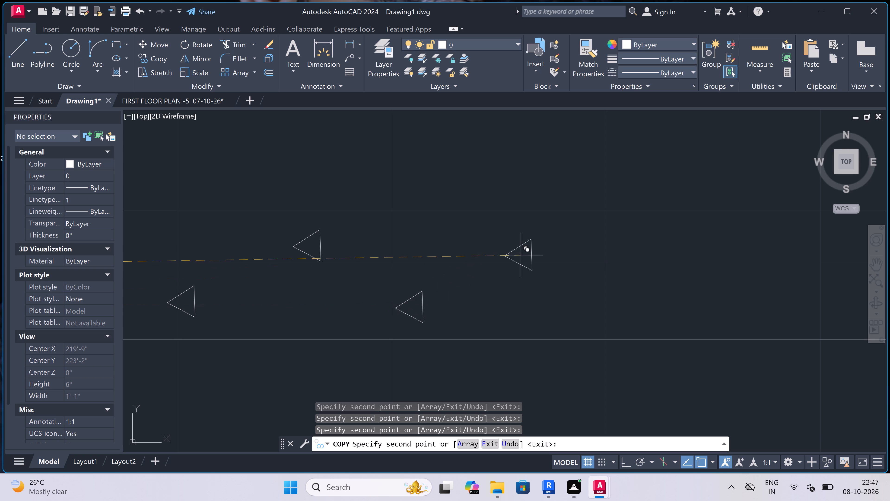
{"action": "left_click", "coordinate": [524, 245]}
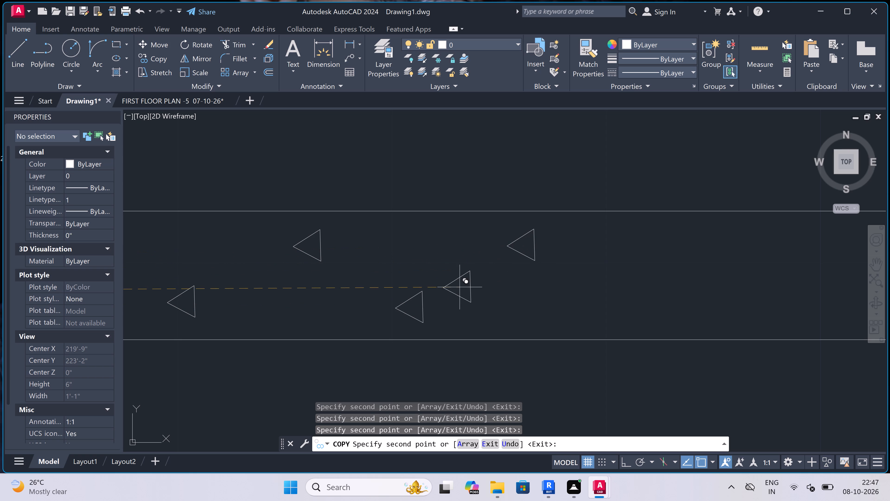
Extend the slab's pattern toward the second interior wall with two high and two low triangle copies.
{"action": "scroll", "coordinate": [358, 271], "scroll_direction": "down", "scroll_amount": 3}
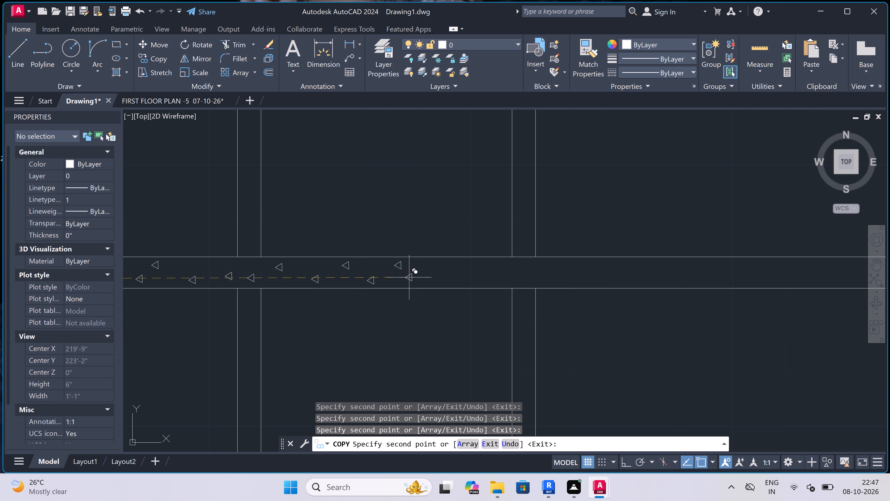
{"action": "scroll", "coordinate": [409, 277], "scroll_direction": "down", "scroll_amount": 3}
{"action": "scroll", "coordinate": [410, 277], "scroll_direction": "up", "scroll_amount": 4}
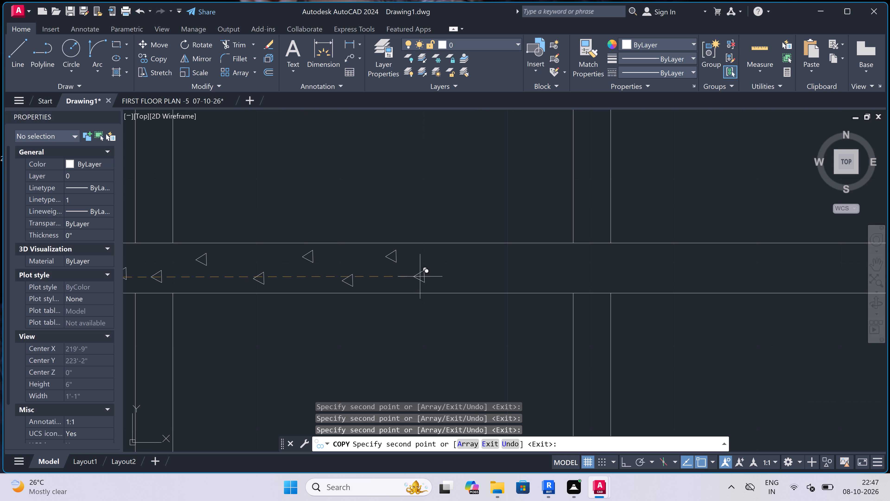
{"action": "scroll", "coordinate": [435, 281], "scroll_direction": "up", "scroll_amount": 2}
{"action": "left_click", "coordinate": [435, 282]}
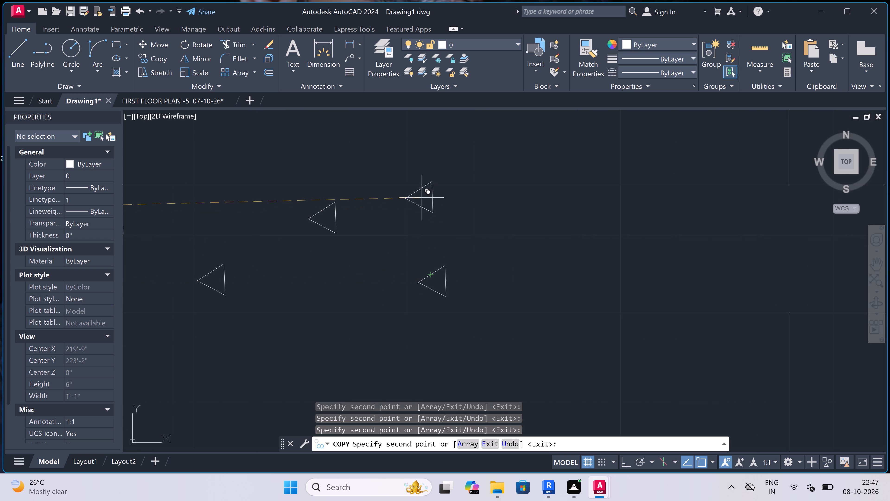
{"action": "left_click", "coordinate": [529, 212]}
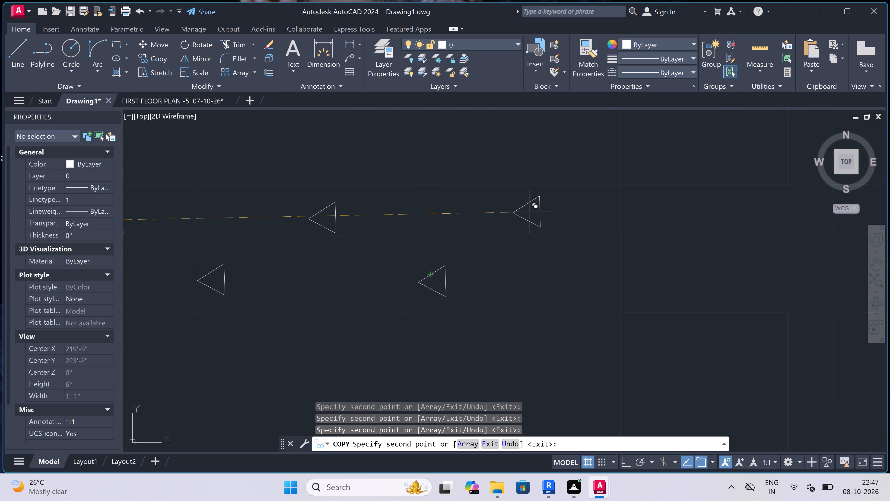
{"action": "left_click", "coordinate": [668, 212]}
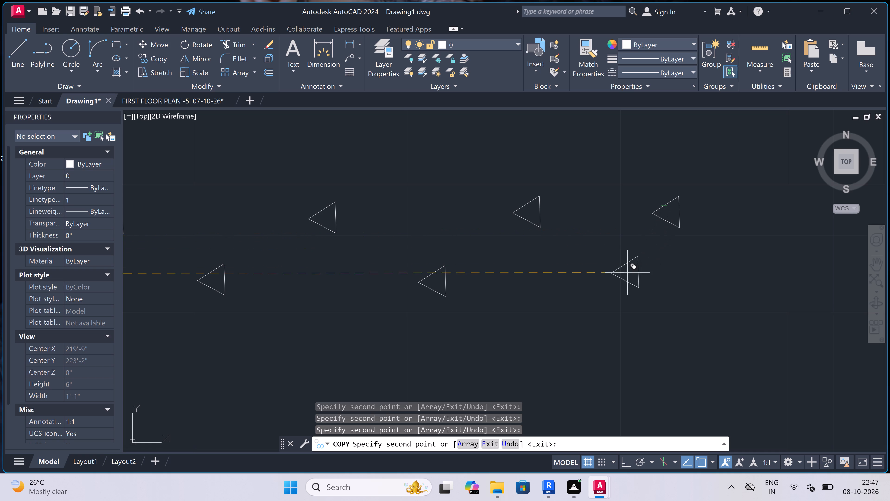
{"action": "left_click", "coordinate": [610, 270]}
Add one low triangle copy at the second interior wall's near face and one high copy within the wall's width.
{"action": "scroll", "coordinate": [373, 233], "scroll_direction": "down", "scroll_amount": 2}
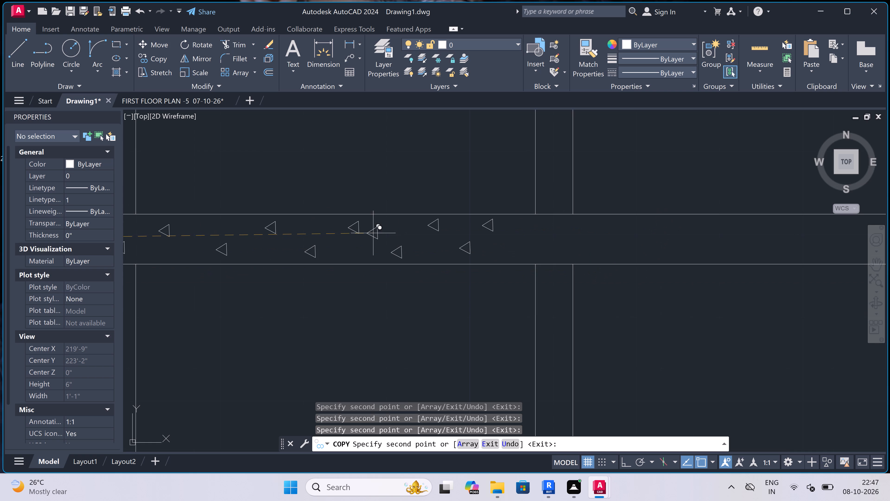
{"action": "scroll", "coordinate": [533, 257], "scroll_direction": "up", "scroll_amount": 2}
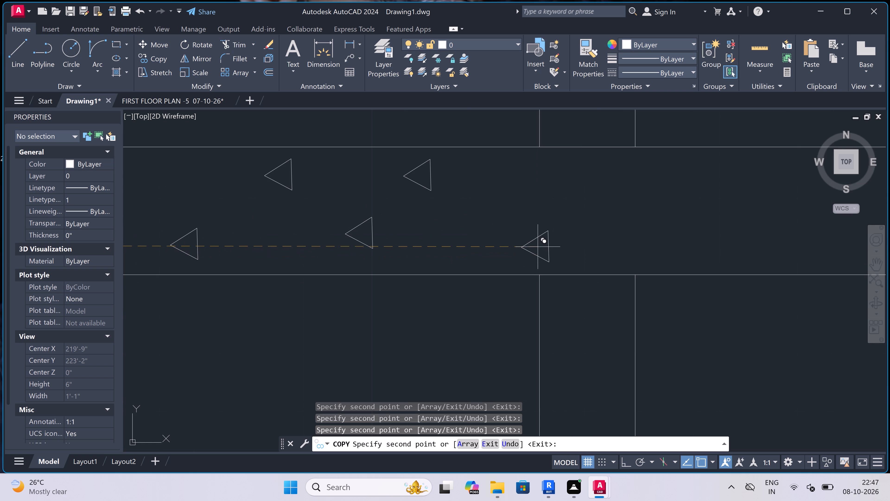
{"action": "left_click", "coordinate": [538, 246]}
{"action": "left_click", "coordinate": [618, 185]}
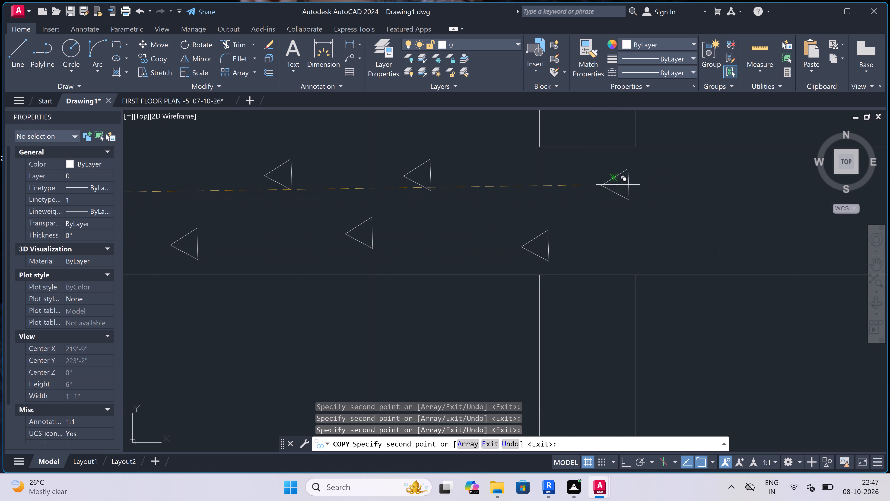
Carry the slab's pattern past the second interior wall with two high and two low triangle copies.
{"action": "scroll", "coordinate": [380, 196], "scroll_direction": "down", "scroll_amount": 4}
{"action": "scroll", "coordinate": [445, 196], "scroll_direction": "up", "scroll_amount": 1}
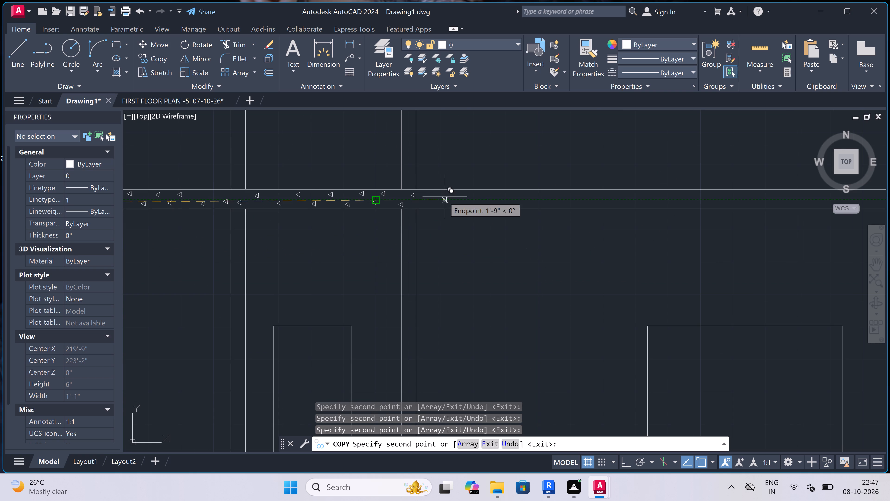
{"action": "scroll", "coordinate": [445, 196], "scroll_direction": "up", "scroll_amount": 2}
{"action": "left_click", "coordinate": [381, 224]}
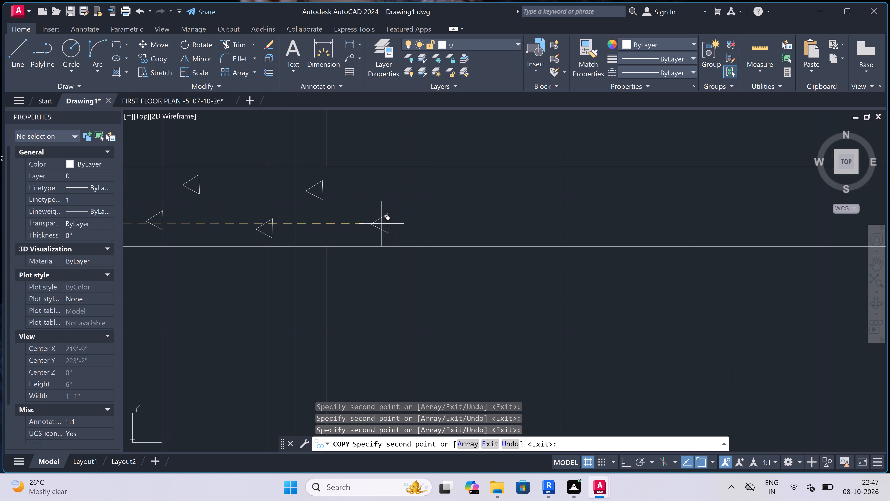
{"action": "left_click", "coordinate": [439, 188]}
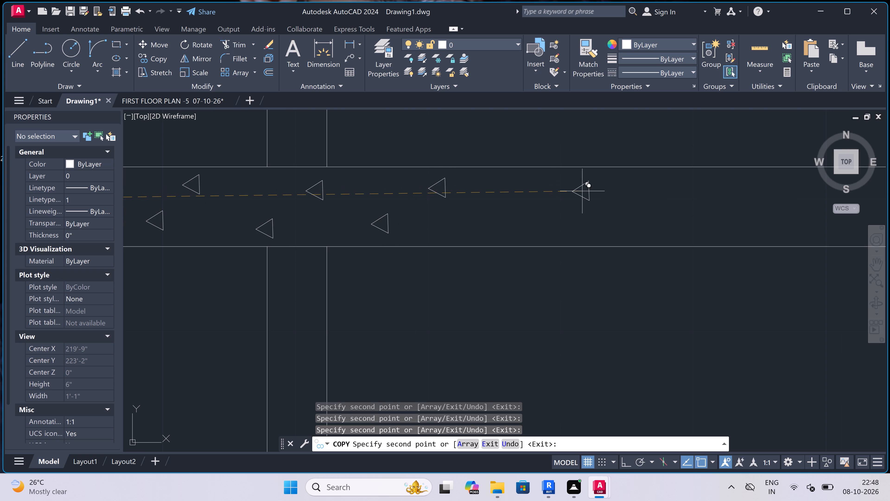
{"action": "left_click", "coordinate": [582, 190]}
{"action": "left_click", "coordinate": [511, 217]}
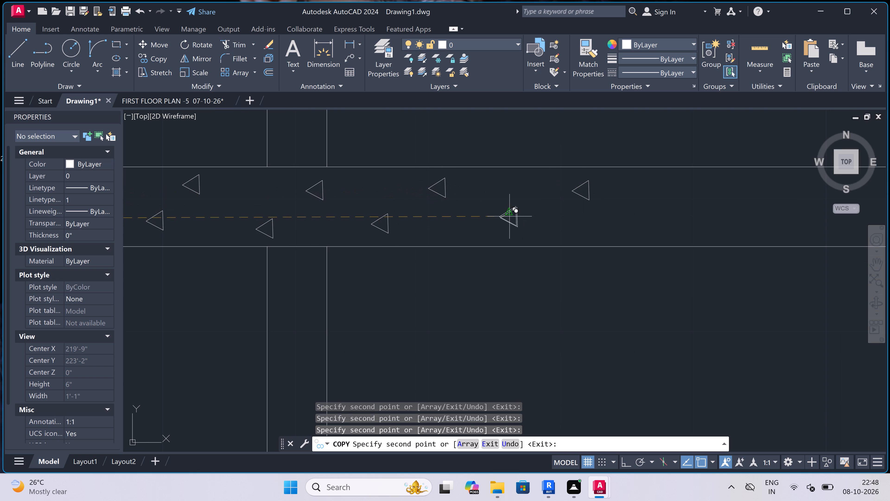
{"action": "scroll", "coordinate": [359, 218], "scroll_direction": "down", "scroll_amount": 3}
{"action": "scroll", "coordinate": [417, 215], "scroll_direction": "up", "scroll_amount": 3}
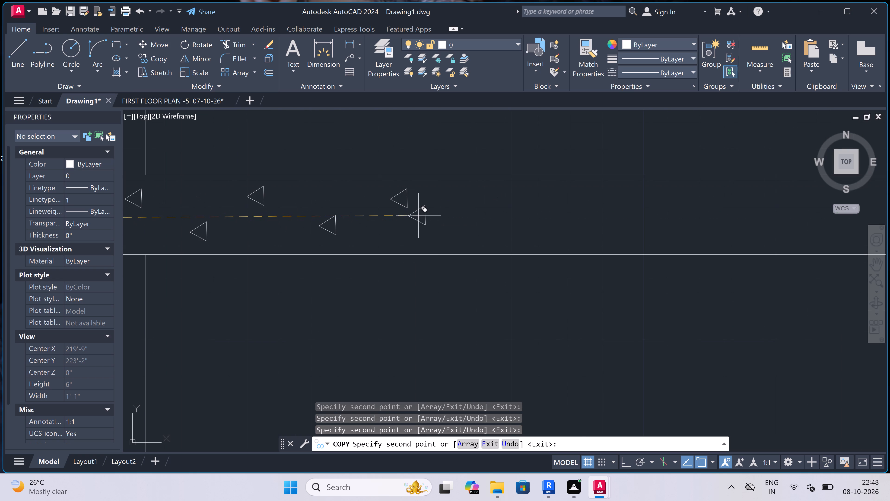
Extend the slab's triangle pattern into the bay beyond the second interior wall with three low and three high copies.
{"action": "left_click", "coordinate": [443, 233]}
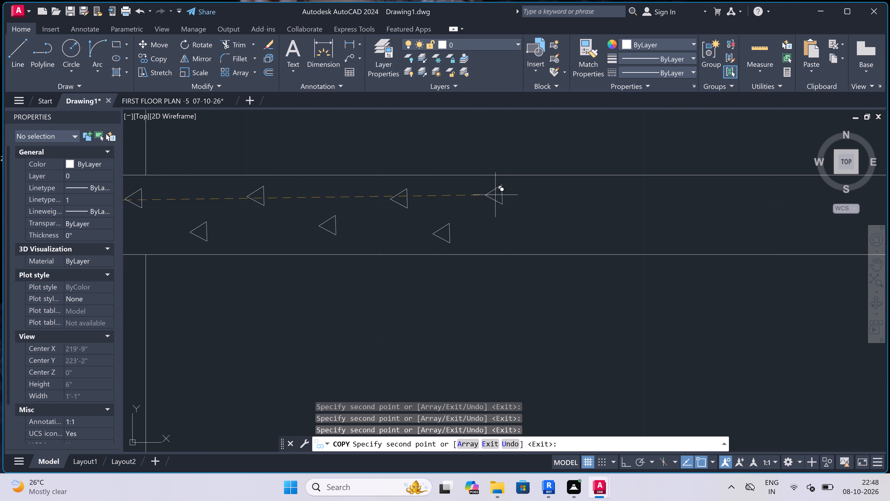
{"action": "left_click", "coordinate": [496, 195]}
{"action": "left_click", "coordinate": [585, 197]}
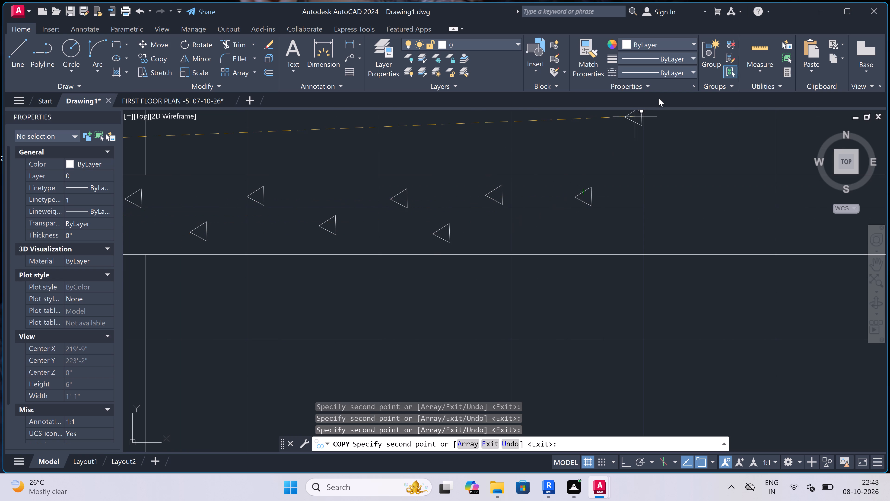
{"action": "scroll", "coordinate": [486, 188], "scroll_direction": "down", "scroll_amount": 1}
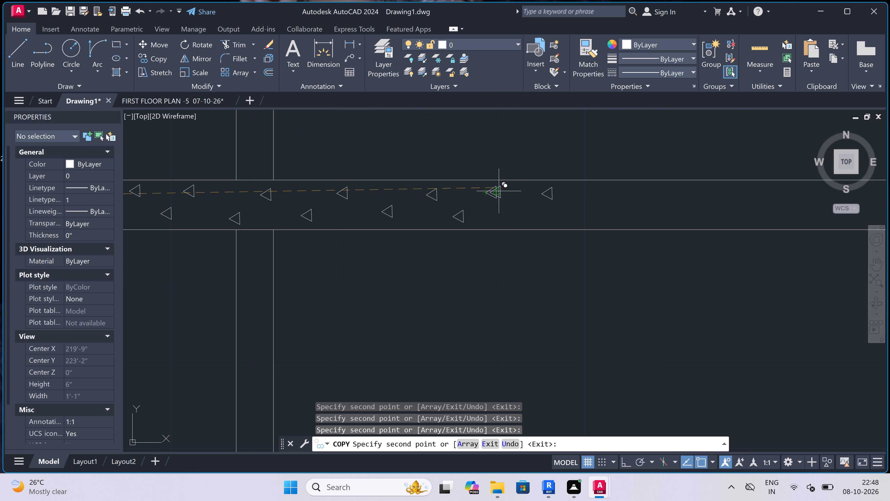
{"action": "scroll", "coordinate": [524, 203], "scroll_direction": "up", "scroll_amount": 2}
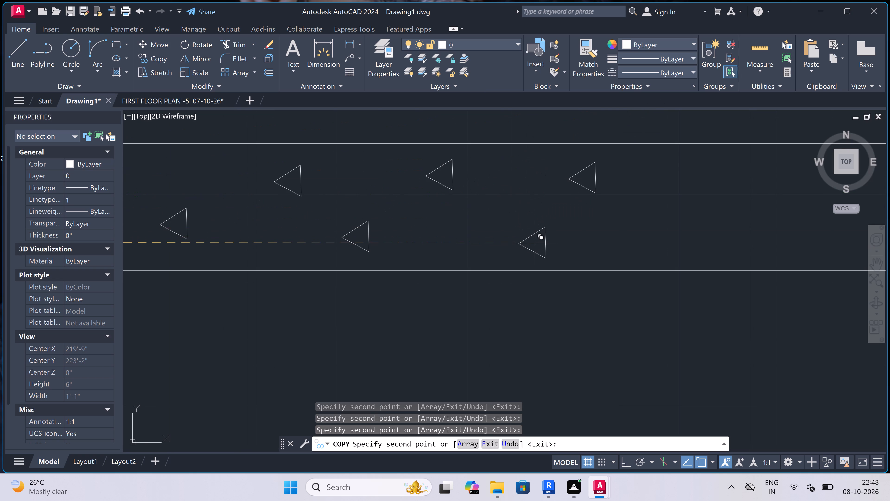
{"action": "left_click", "coordinate": [535, 241]}
{"action": "scroll", "coordinate": [381, 234], "scroll_direction": "down", "scroll_amount": 1}
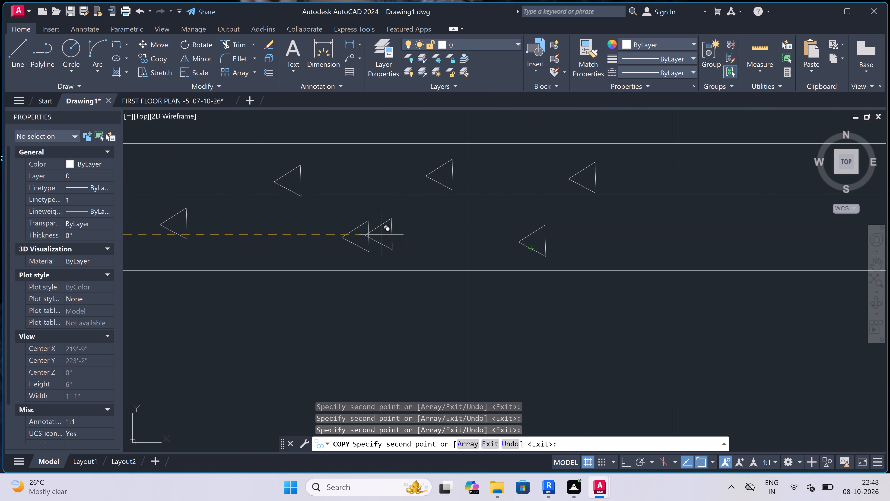
{"action": "scroll", "coordinate": [381, 234], "scroll_direction": "down", "scroll_amount": 2}
{"action": "scroll", "coordinate": [435, 235], "scroll_direction": "up", "scroll_amount": 3}
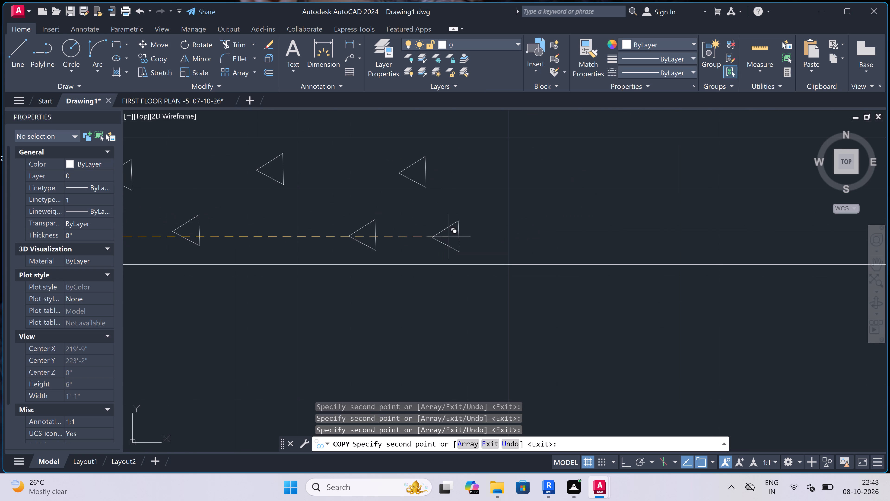
{"action": "left_click", "coordinate": [528, 240]}
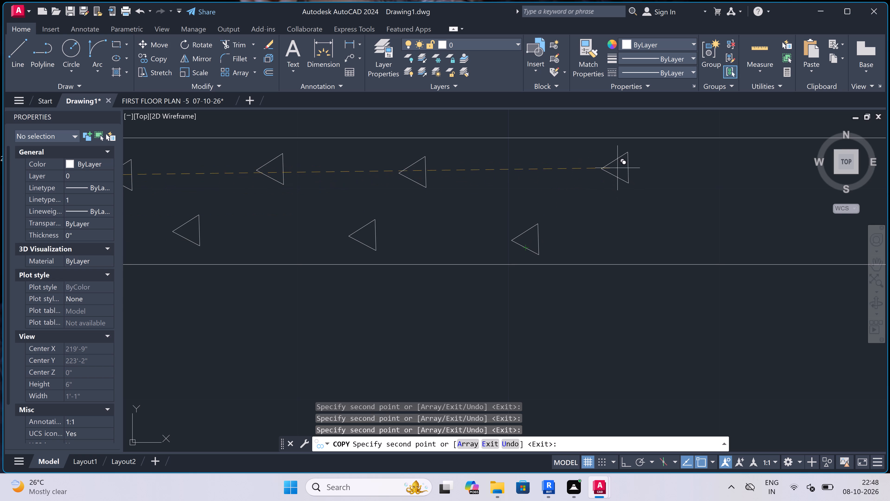
{"action": "left_click", "coordinate": [609, 166]}
Carry the slab's pattern toward the near edge of the bay's rectangular openings with two low and two high triangle copies.
{"action": "scroll", "coordinate": [448, 197], "scroll_direction": "down", "scroll_amount": 2}
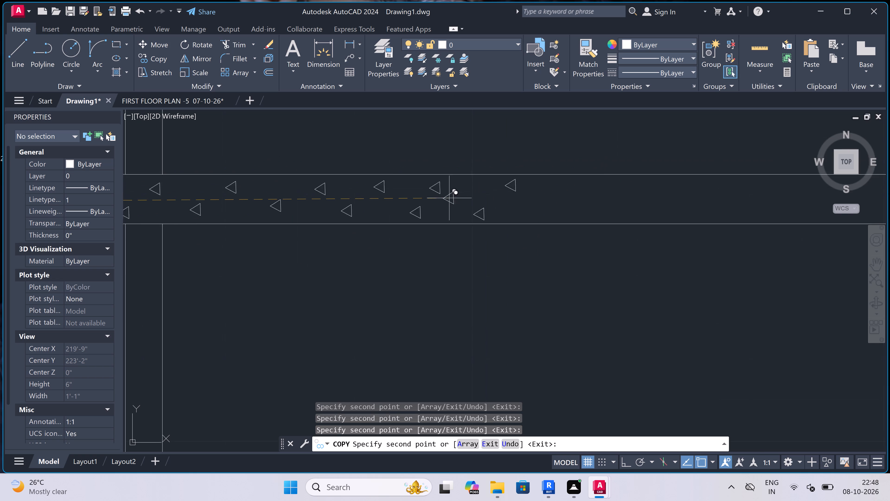
{"action": "scroll", "coordinate": [449, 198], "scroll_direction": "down", "scroll_amount": 2}
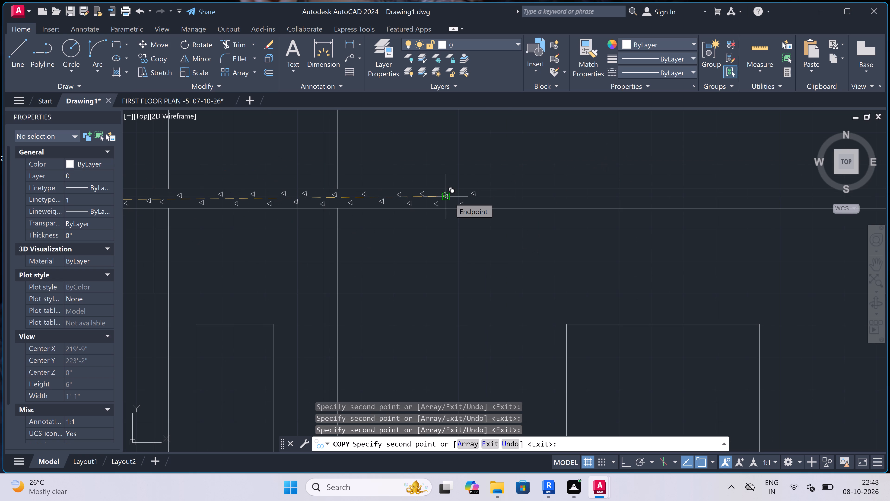
{"action": "scroll", "coordinate": [448, 198], "scroll_direction": "down", "scroll_amount": 2}
{"action": "scroll", "coordinate": [476, 196], "scroll_direction": "up", "scroll_amount": 3}
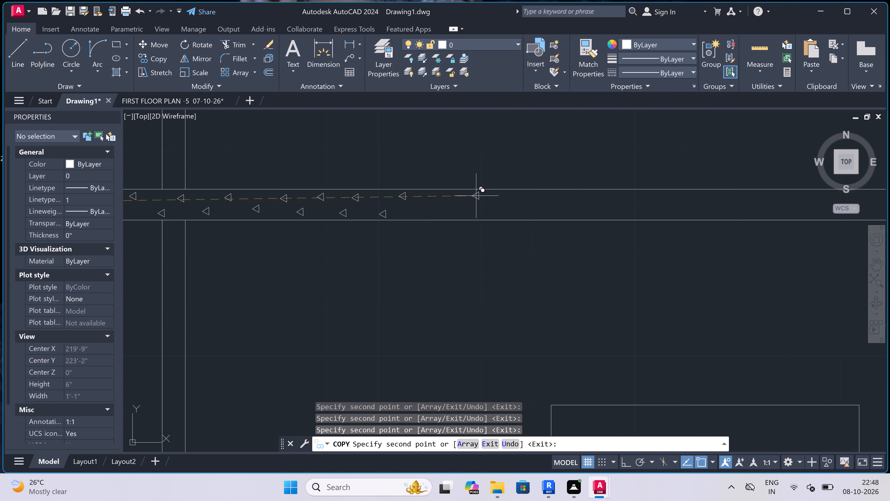
{"action": "scroll", "coordinate": [460, 223], "scroll_direction": "up", "scroll_amount": 3}
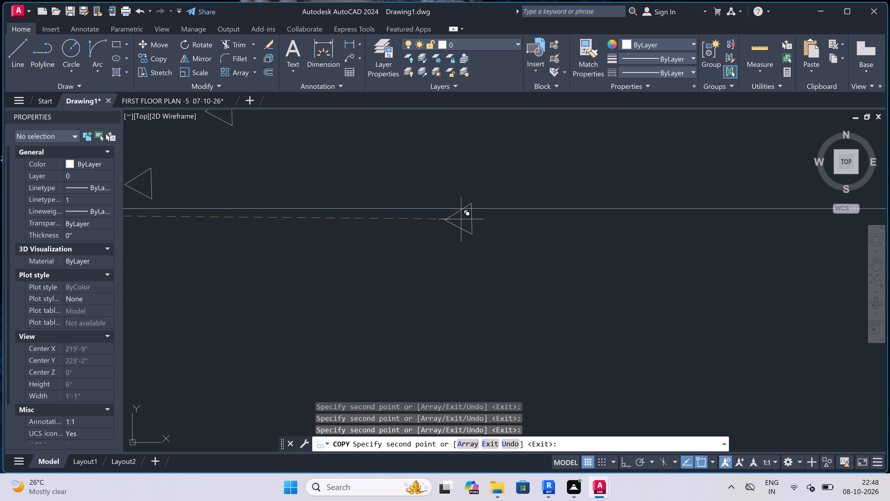
{"action": "scroll", "coordinate": [460, 198], "scroll_direction": "down", "scroll_amount": 3}
{"action": "scroll", "coordinate": [421, 178], "scroll_direction": "up", "scroll_amount": 3}
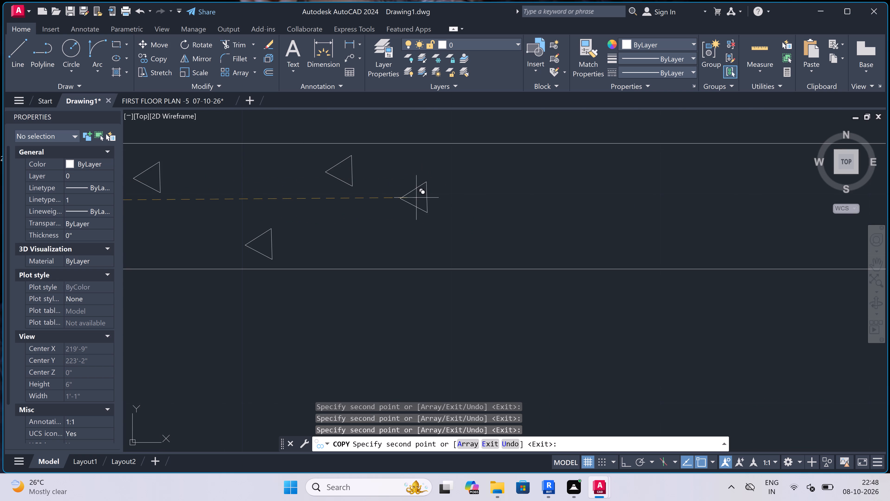
{"action": "left_click", "coordinate": [408, 228]}
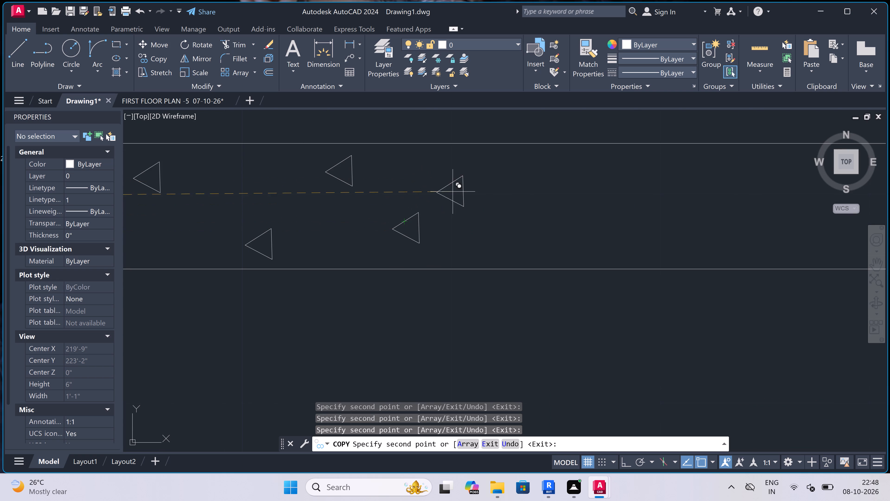
{"action": "left_click", "coordinate": [498, 177]}
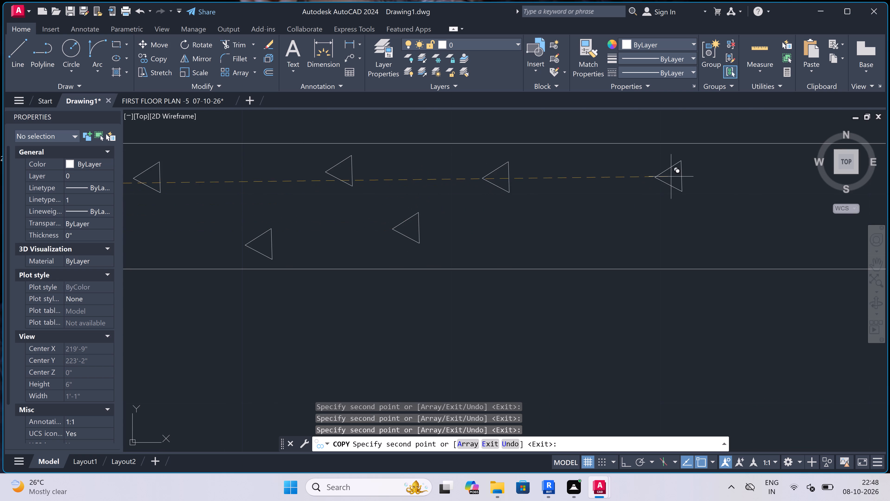
{"action": "left_click", "coordinate": [659, 171]}
{"action": "left_click", "coordinate": [582, 229]}
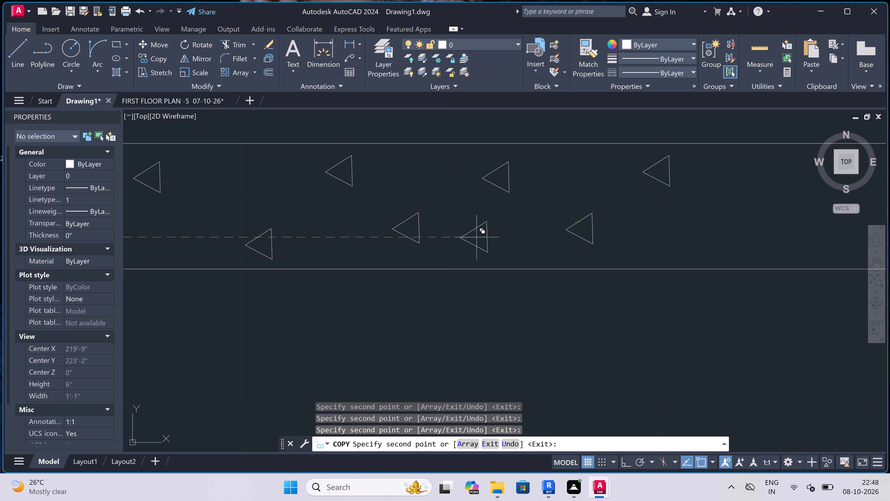
Continue the slab's pattern just past the openings' near edge with two high and three low triangle copies.
{"action": "scroll", "coordinate": [444, 241], "scroll_direction": "down", "scroll_amount": 6}
{"action": "scroll", "coordinate": [468, 234], "scroll_direction": "up", "scroll_amount": 3}
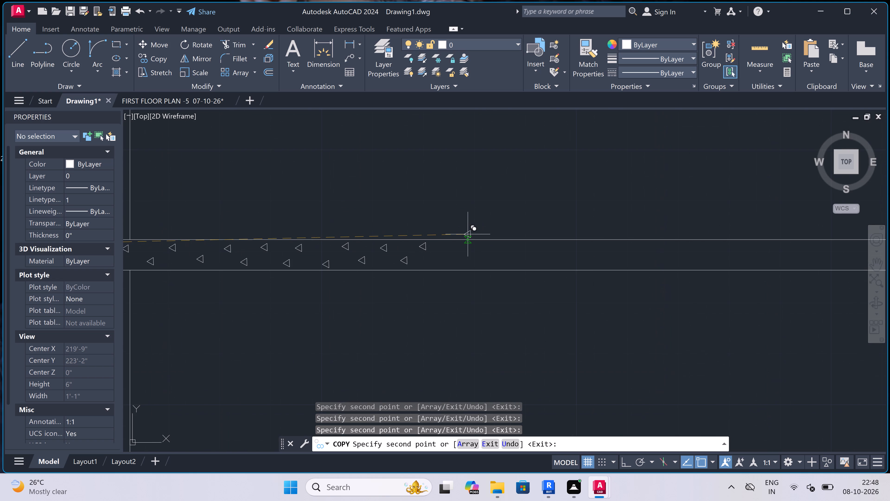
{"action": "scroll", "coordinate": [439, 264], "scroll_direction": "up", "scroll_amount": 3}
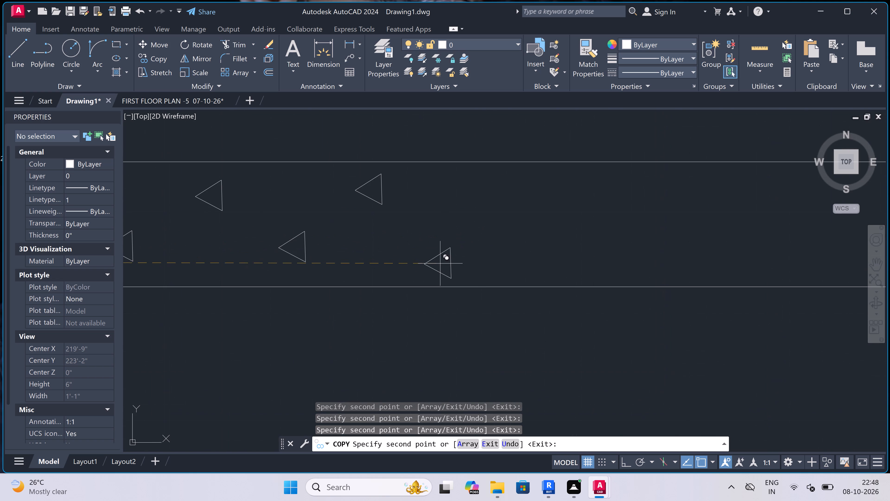
{"action": "left_click", "coordinate": [447, 260]}
{"action": "left_click", "coordinate": [537, 201]}
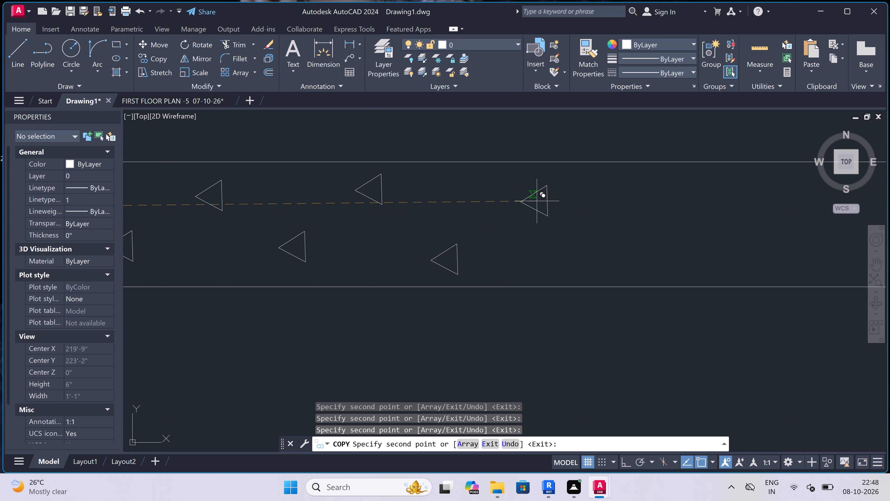
{"action": "left_click", "coordinate": [700, 193]}
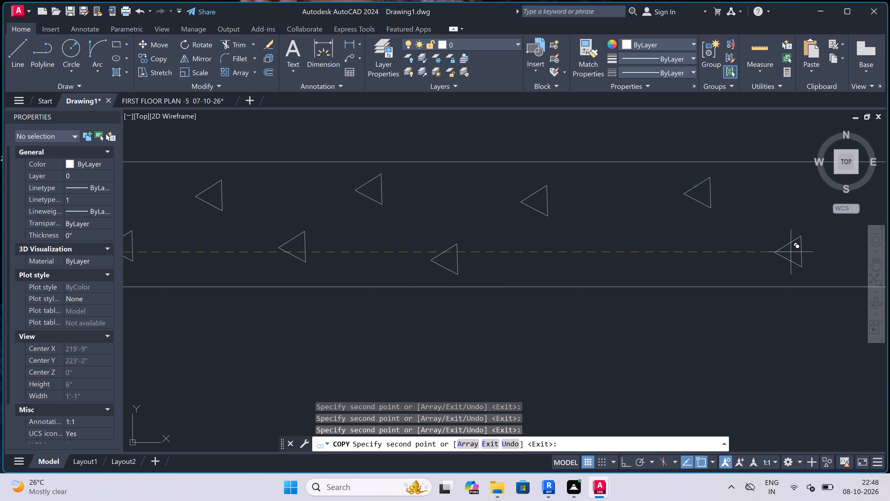
{"action": "left_click", "coordinate": [795, 251]}
{"action": "left_click", "coordinate": [614, 249]}
Extend the slab's pattern to about the middle of the last bay with four high and two low triangle copies.
{"action": "scroll", "coordinate": [432, 248], "scroll_direction": "down", "scroll_amount": 3}
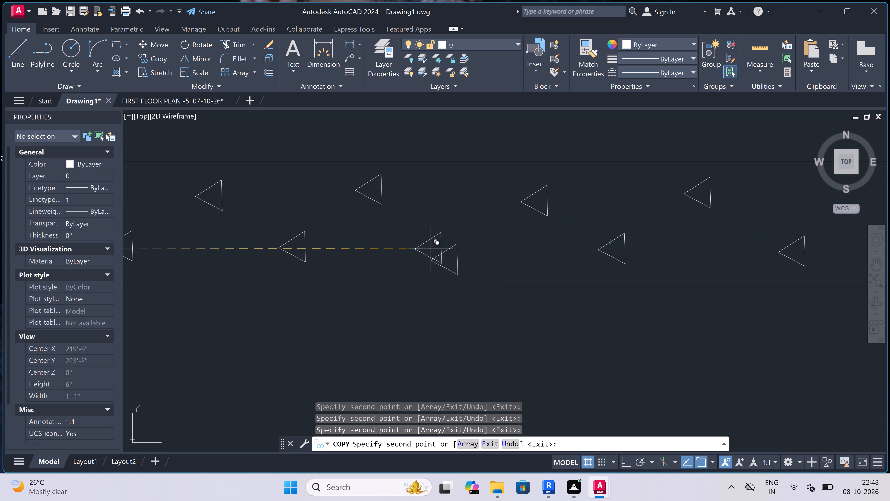
{"action": "scroll", "coordinate": [588, 247], "scroll_direction": "up", "scroll_amount": 2}
{"action": "left_click", "coordinate": [489, 221]}
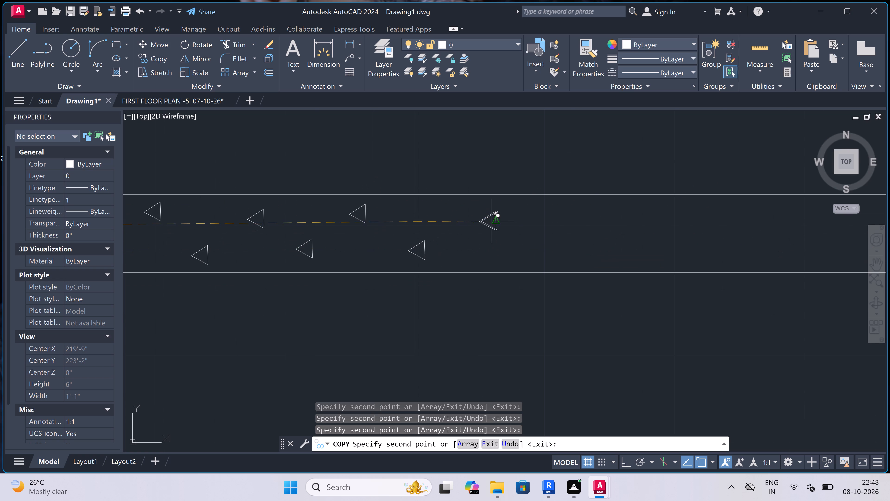
{"action": "left_click", "coordinate": [595, 223]}
{"action": "left_click", "coordinate": [830, 223]}
{"action": "left_click", "coordinate": [691, 244]}
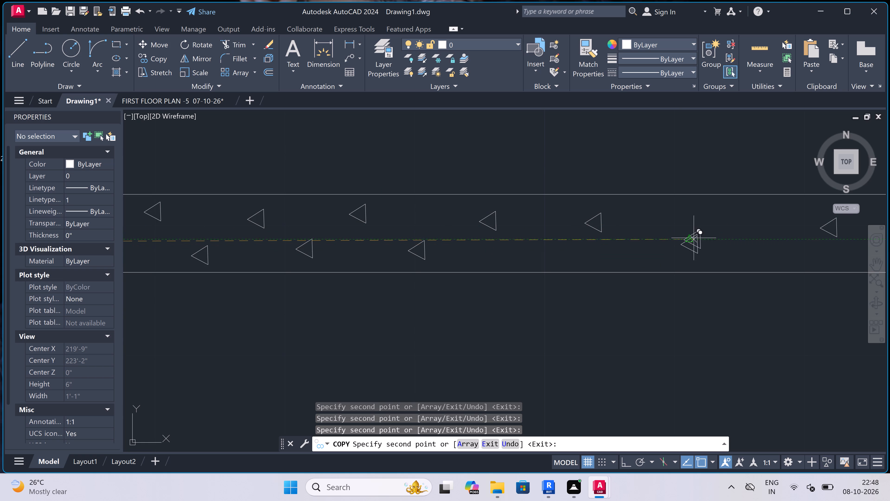
{"action": "left_click", "coordinate": [771, 219]}
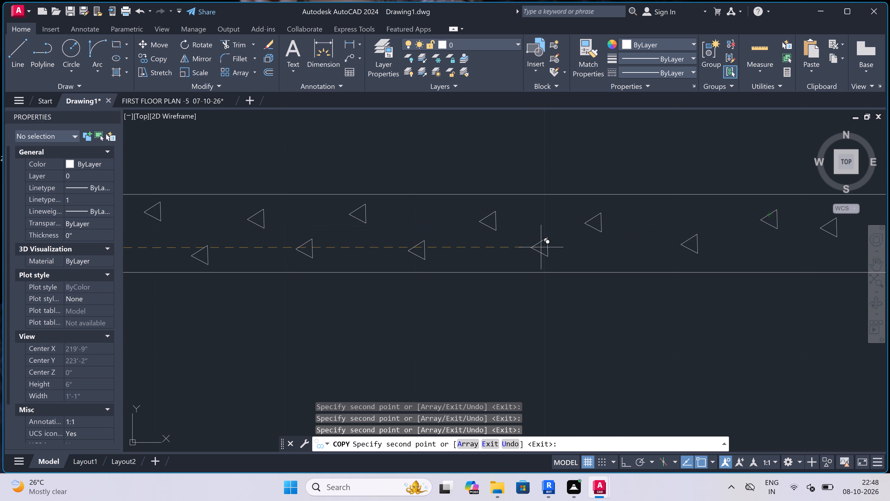
{"action": "left_click", "coordinate": [545, 247]}
Carry the slab's pattern to the far edge of the rectangular openings with three high and three low triangle copies.
{"action": "scroll", "coordinate": [448, 246], "scroll_direction": "down", "scroll_amount": 4}
{"action": "scroll", "coordinate": [513, 240], "scroll_direction": "up", "scroll_amount": 1}
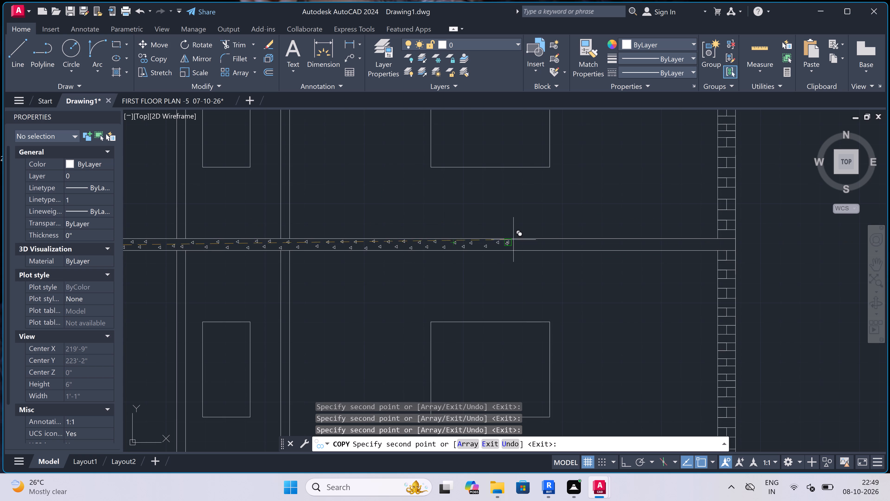
{"action": "scroll", "coordinate": [513, 240], "scroll_direction": "up", "scroll_amount": 2}
{"action": "scroll", "coordinate": [572, 254], "scroll_direction": "up", "scroll_amount": 1}
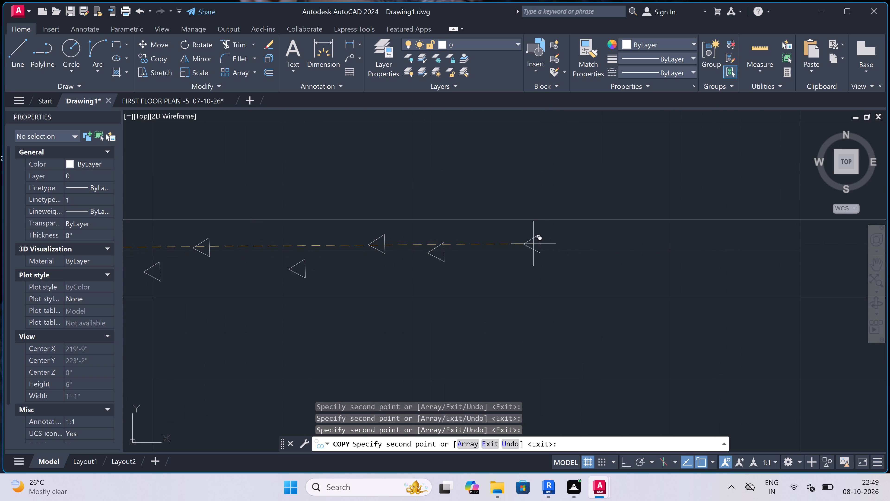
{"action": "left_click", "coordinate": [535, 244]}
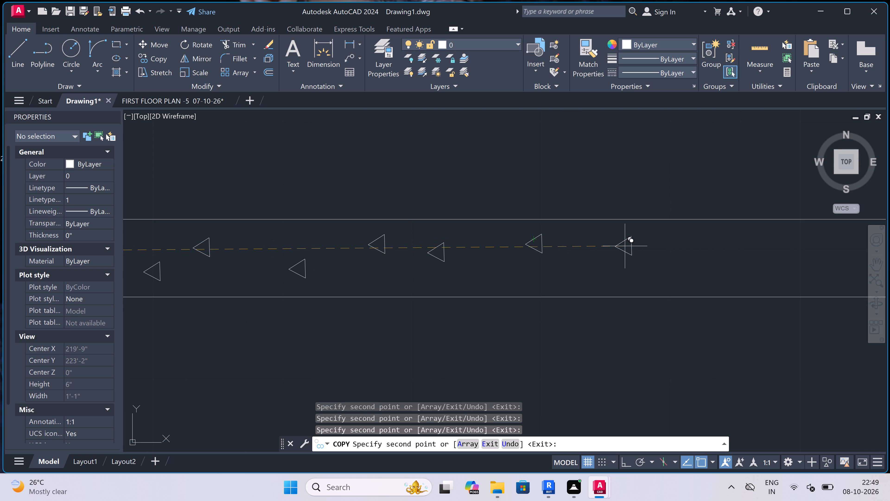
{"action": "left_click", "coordinate": [625, 244]}
{"action": "left_click", "coordinate": [747, 243]}
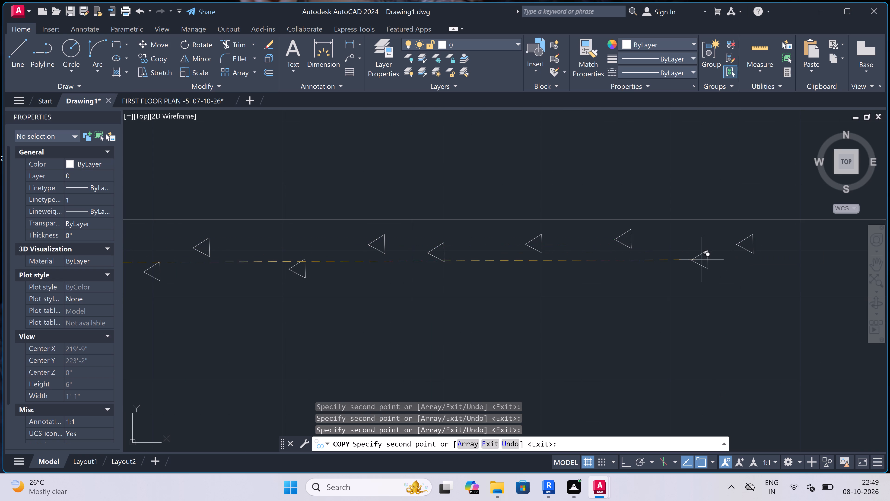
{"action": "left_click", "coordinate": [680, 269]}
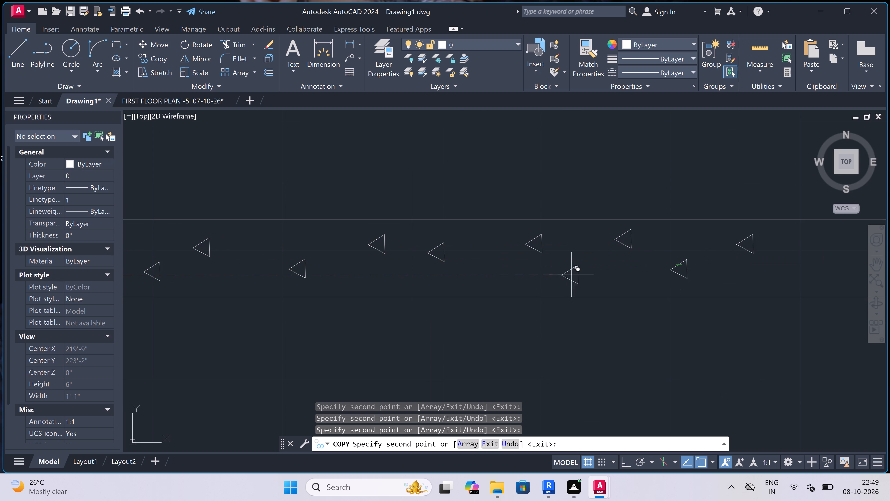
{"action": "left_click", "coordinate": [582, 275]}
{"action": "left_click", "coordinate": [499, 277]}
Extend the slab's pattern beyond the openings toward the outer brick wall with two high and three low triangle copies.
{"action": "scroll", "coordinate": [422, 279], "scroll_direction": "down", "scroll_amount": 2}
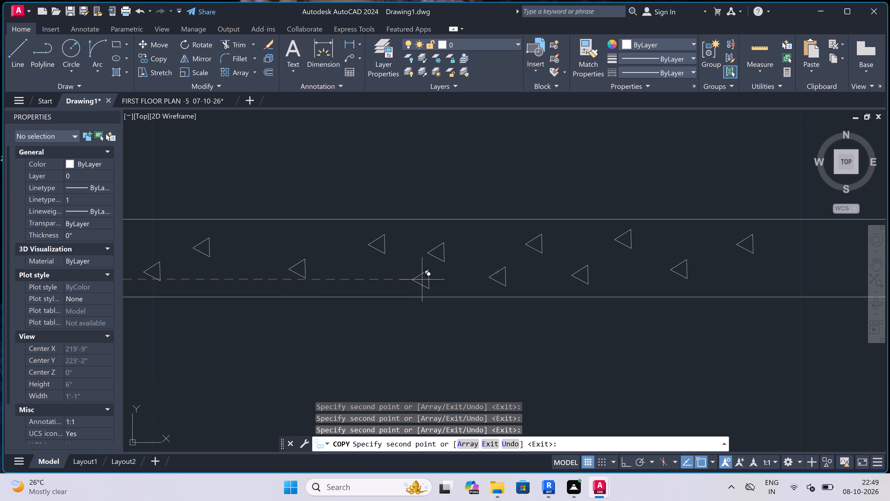
{"action": "scroll", "coordinate": [422, 279], "scroll_direction": "down", "scroll_amount": 2}
{"action": "scroll", "coordinate": [469, 279], "scroll_direction": "up", "scroll_amount": 3}
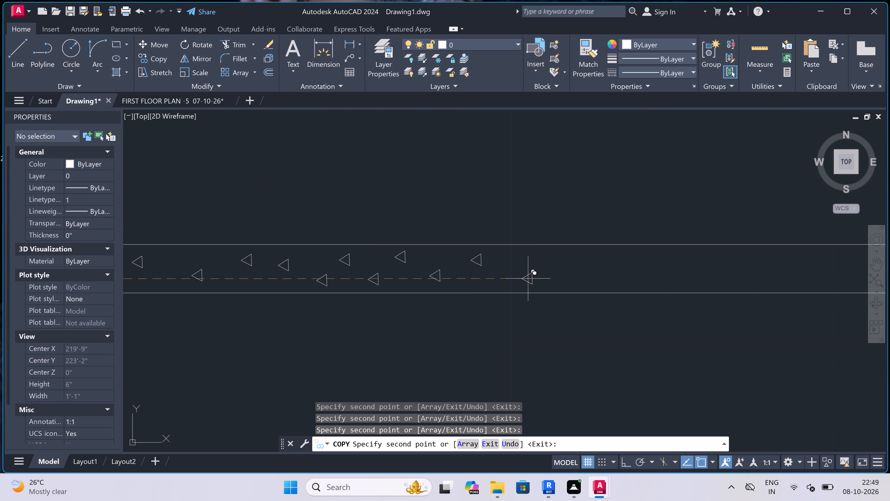
{"action": "left_click", "coordinate": [528, 279]}
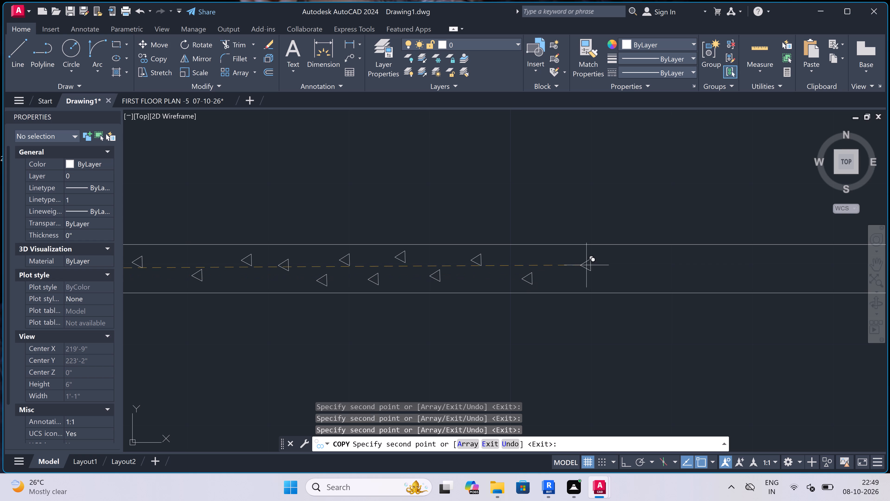
{"action": "scroll", "coordinate": [586, 265], "scroll_direction": "up", "scroll_amount": 2}
{"action": "left_click", "coordinate": [524, 239]}
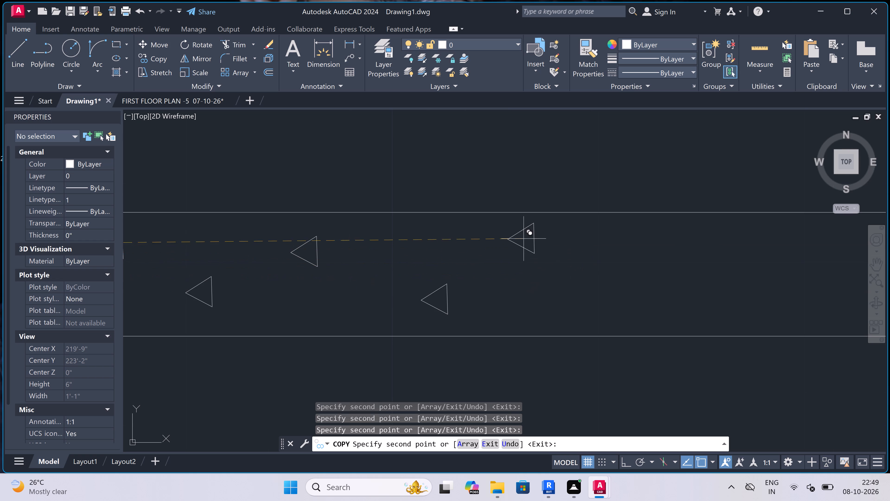
{"action": "left_click", "coordinate": [731, 244]}
{"action": "left_click", "coordinate": [667, 287]}
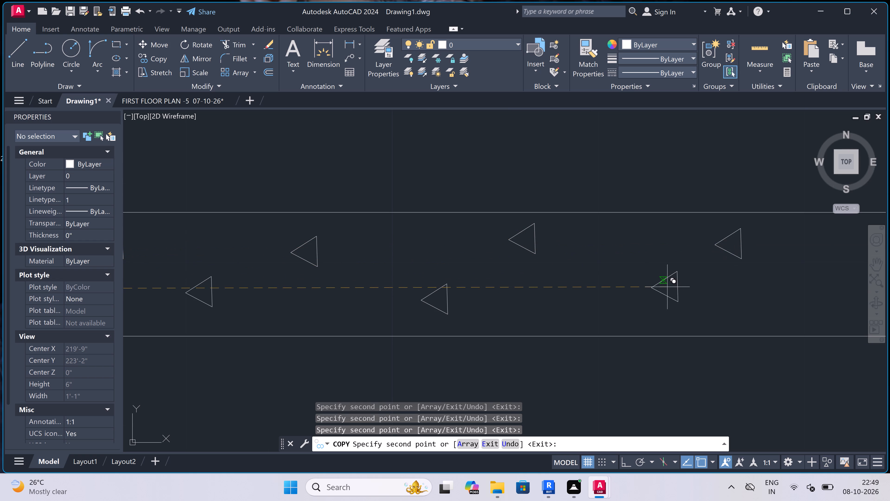
{"action": "left_click_drag", "start_coordinate": [571, 299], "coordinate": [574, 300]}
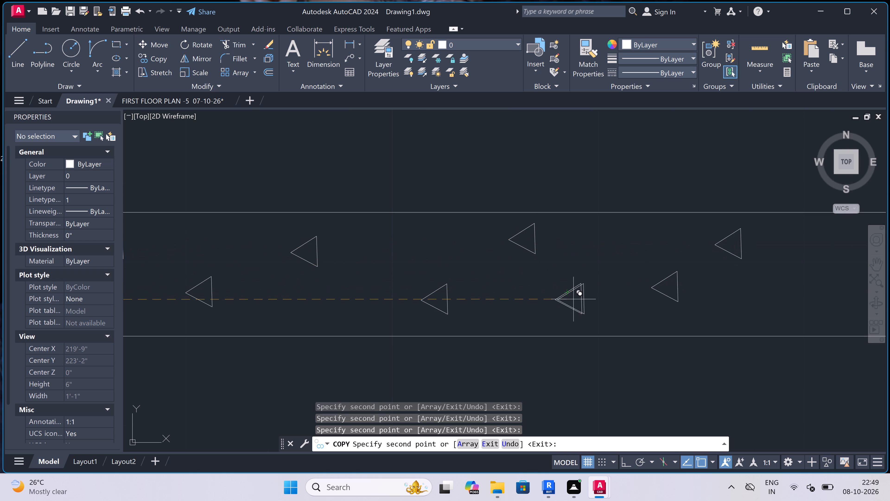
{"action": "scroll", "coordinate": [426, 278], "scroll_direction": "down", "scroll_amount": 5}
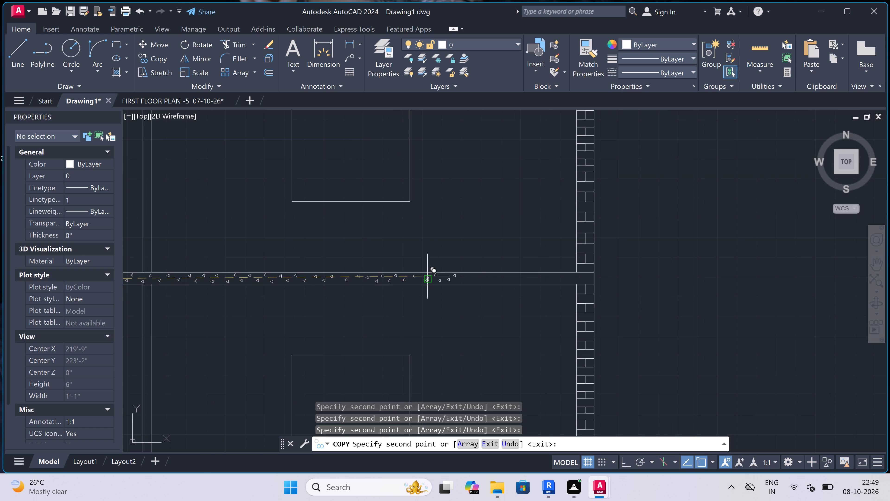
Extend the slab's pattern closer to the outer brick wall with five staggered triangle copies, three higher and two lower.
{"action": "scroll", "coordinate": [474, 278], "scroll_direction": "up", "scroll_amount": 3}
{"action": "left_click", "coordinate": [435, 287]}
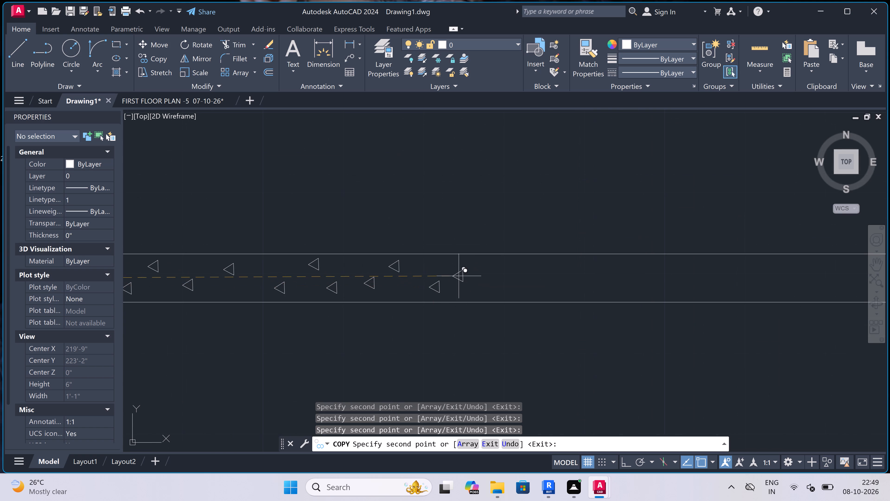
{"action": "left_click", "coordinate": [477, 267]}
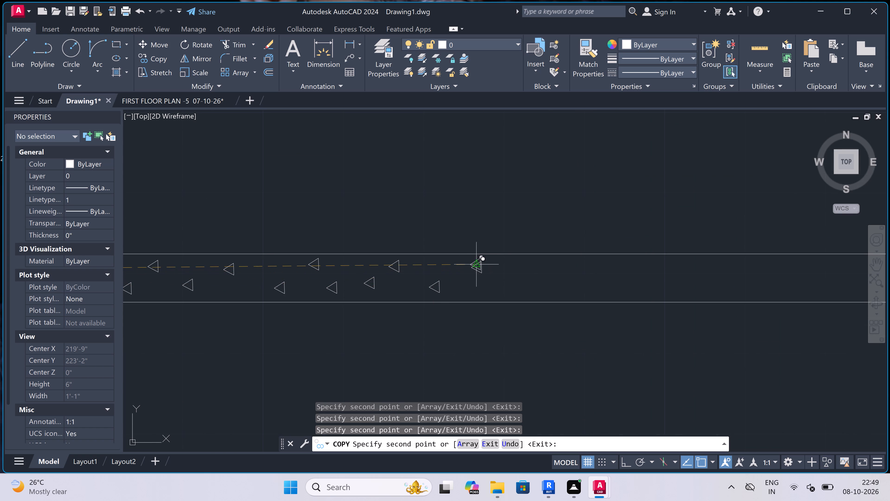
{"action": "left_click", "coordinate": [549, 272]}
{"action": "left_click", "coordinate": [653, 277]}
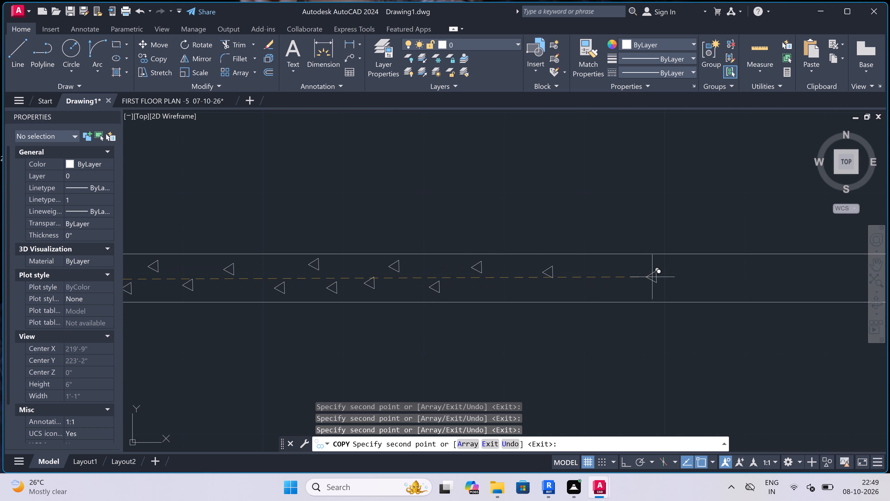
{"action": "left_click", "coordinate": [599, 284]}
Carry the slab's pattern through to the outer face of the brick wall with two high and four lower triangle copies.
{"action": "scroll", "coordinate": [437, 289], "scroll_direction": "down", "scroll_amount": 3}
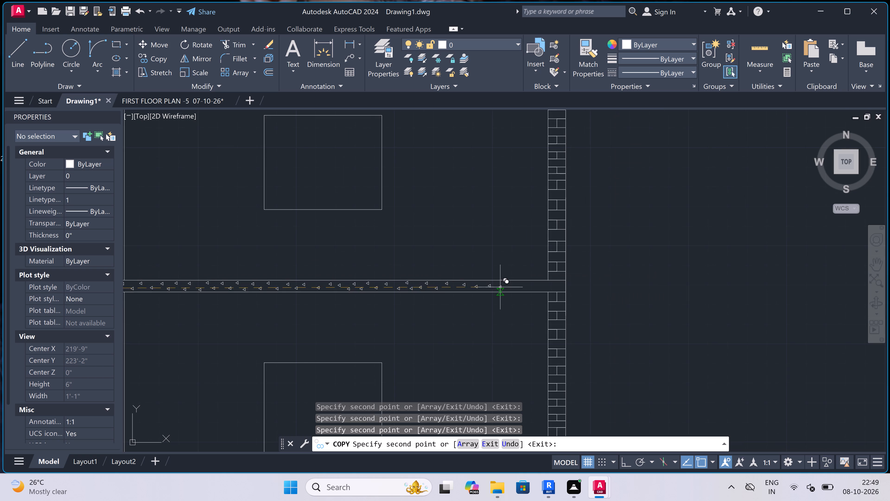
{"action": "scroll", "coordinate": [500, 287], "scroll_direction": "up", "scroll_amount": 3}
{"action": "left_click", "coordinate": [501, 286]}
{"action": "left_click", "coordinate": [576, 287]}
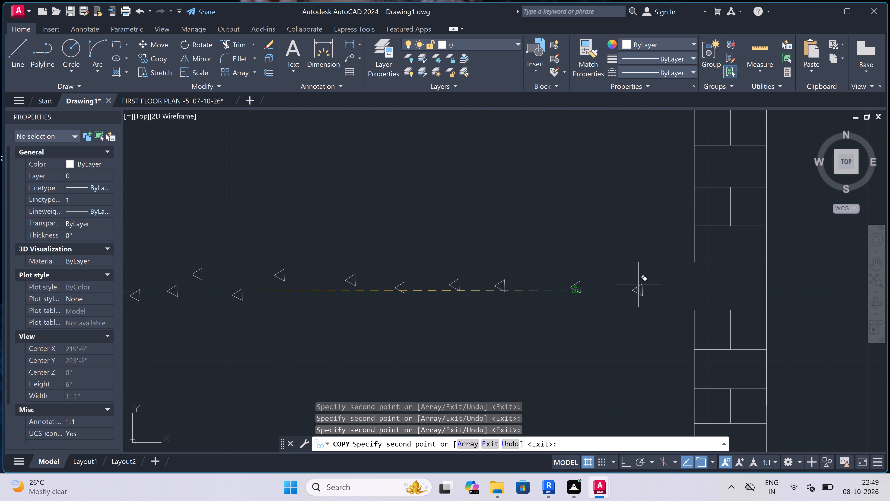
{"action": "left_click", "coordinate": [659, 285]}
{"action": "left_click", "coordinate": [612, 272]}
{"action": "double_click", "coordinate": [708, 278]}
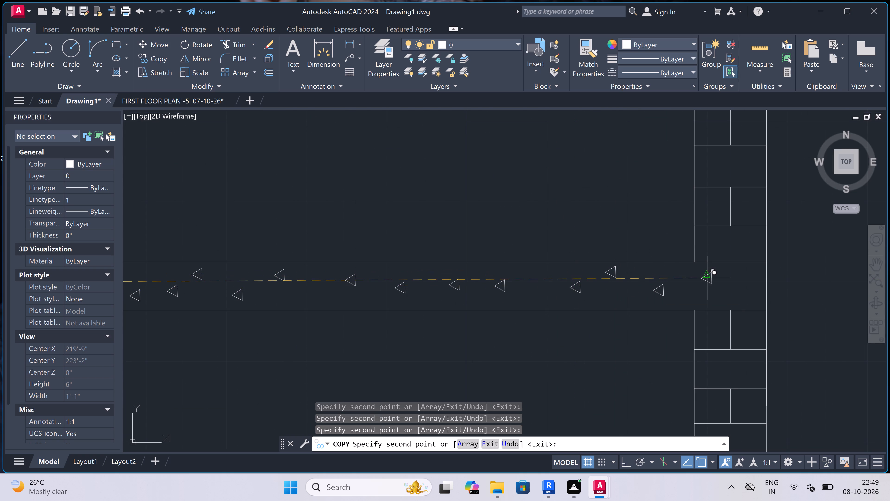
{"action": "left_click", "coordinate": [745, 295]}
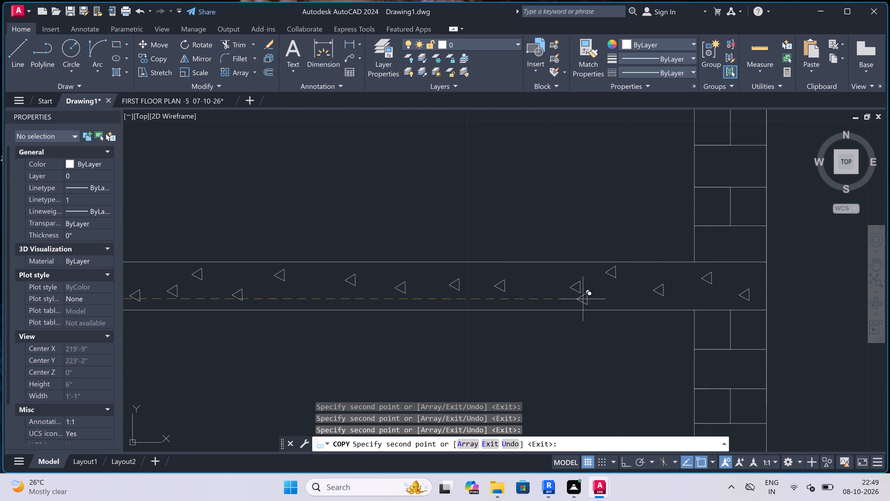
Fill the sparse spots along the slab's lower edge before the brick wall with two more triangle copies and finish copying.
{"action": "scroll", "coordinate": [534, 298], "scroll_direction": "up", "scroll_amount": 4}
{"action": "left_click", "coordinate": [534, 298]}
{"action": "scroll", "coordinate": [534, 298], "scroll_direction": "down", "scroll_amount": 4}
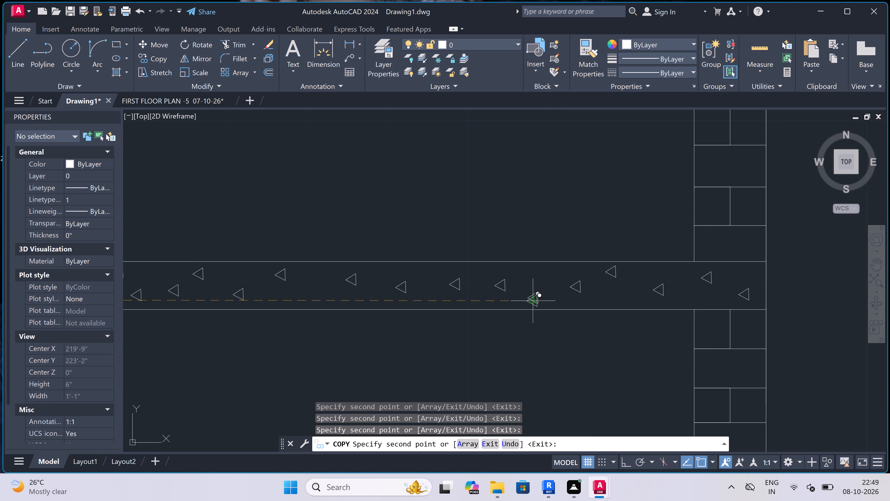
{"action": "scroll", "coordinate": [393, 311], "scroll_direction": "down", "scroll_amount": 2}
{"action": "scroll", "coordinate": [359, 305], "scroll_direction": "up", "scroll_amount": 4}
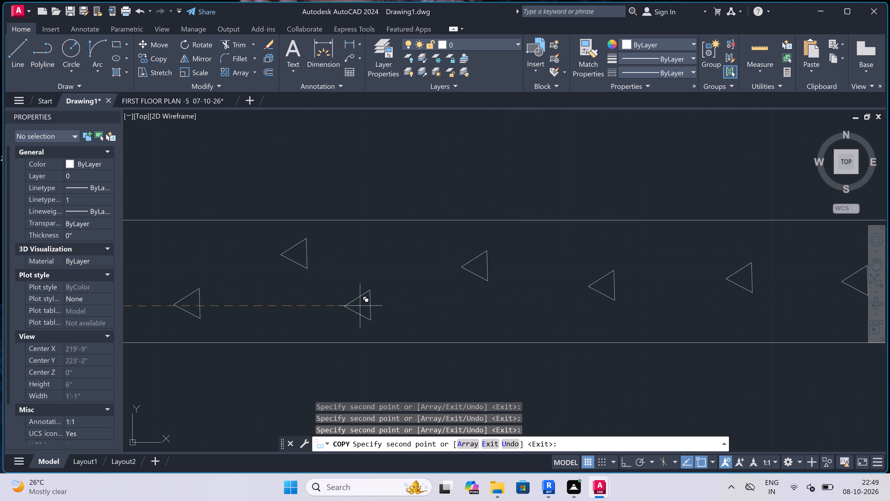
{"action": "left_click", "coordinate": [378, 308]}
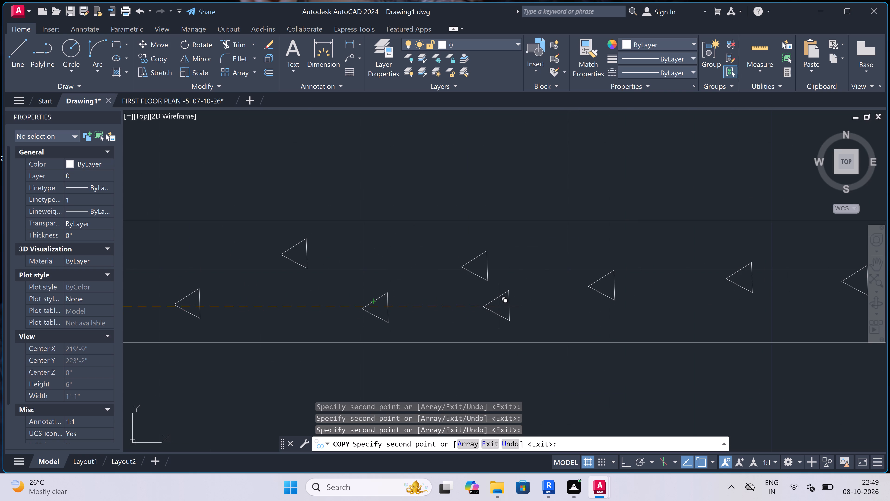
{"action": "key", "text": "Escape"}
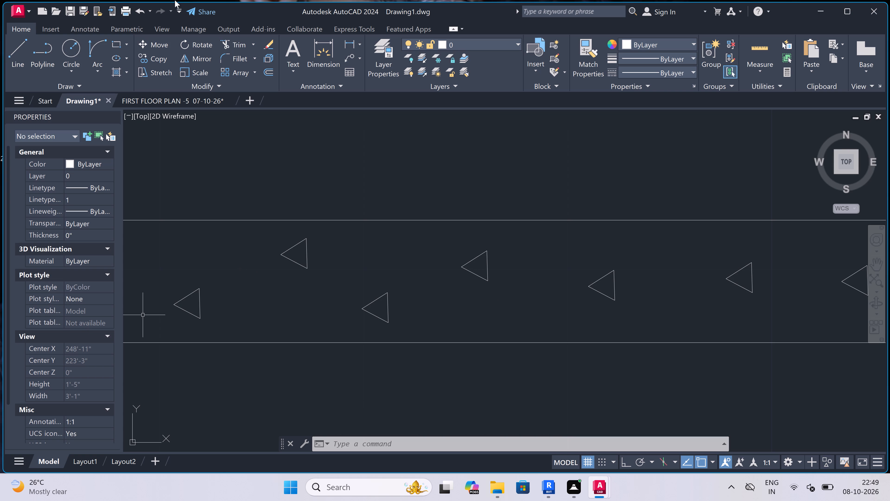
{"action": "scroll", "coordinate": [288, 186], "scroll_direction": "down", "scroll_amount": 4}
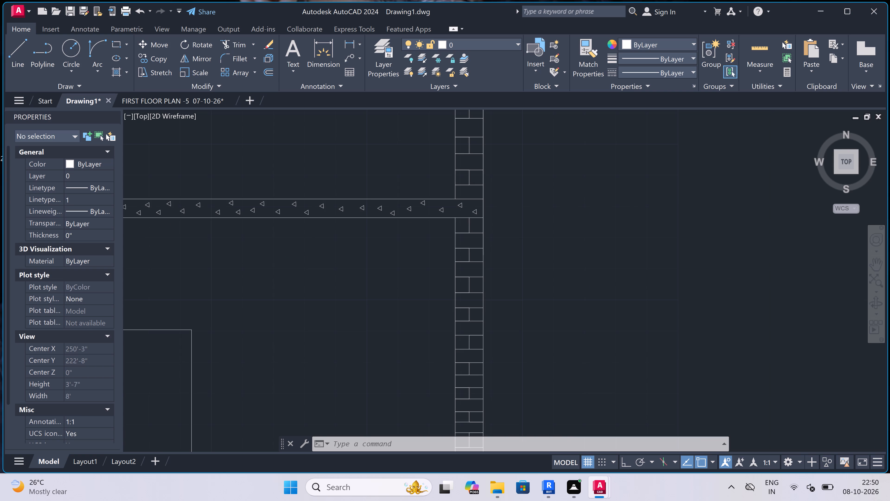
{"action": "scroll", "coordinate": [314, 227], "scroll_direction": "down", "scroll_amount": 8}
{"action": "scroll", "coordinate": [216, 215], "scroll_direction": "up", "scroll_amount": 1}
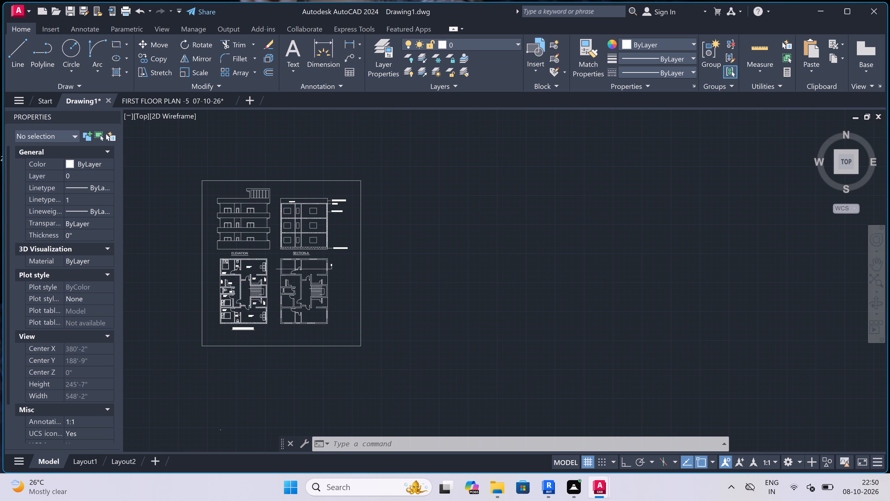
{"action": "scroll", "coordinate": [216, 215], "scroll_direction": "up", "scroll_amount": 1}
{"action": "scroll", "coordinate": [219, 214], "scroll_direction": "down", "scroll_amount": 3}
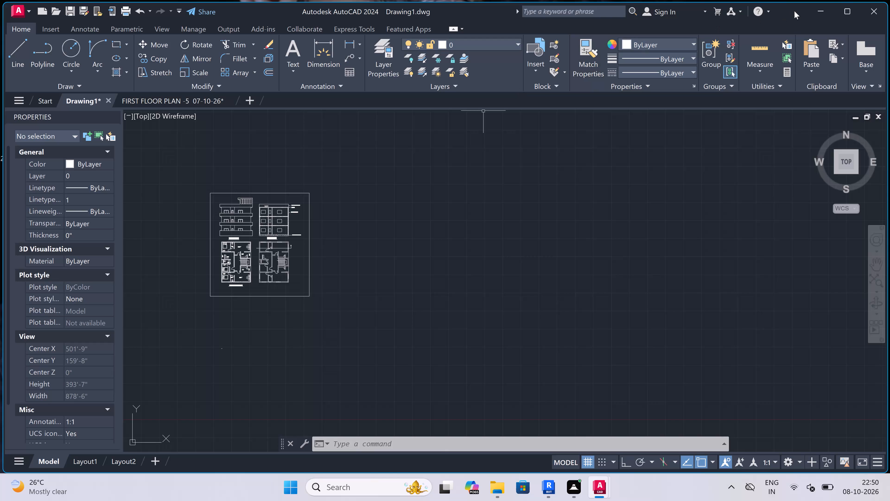
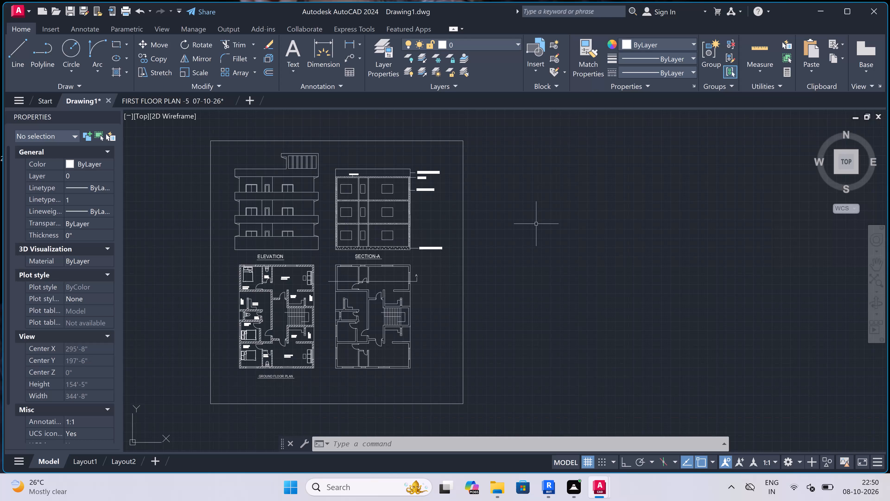
Set up a plot of the model with DWG To PDF.pc3 on ISO A4 (297.00 x 210.00 MM) paper, centred on the sheet.
{"action": "key", "text": "ctrl+p"}
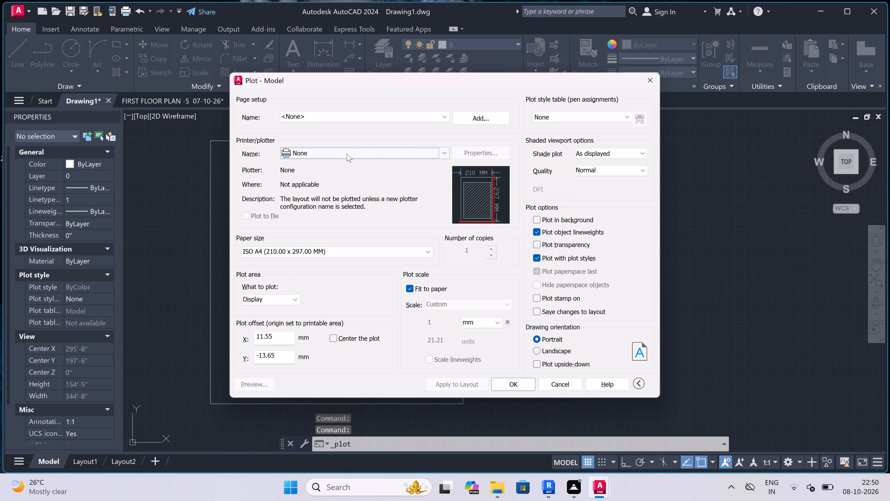
{"action": "left_click", "coordinate": [347, 154]}
{"action": "left_click", "coordinate": [324, 261]}
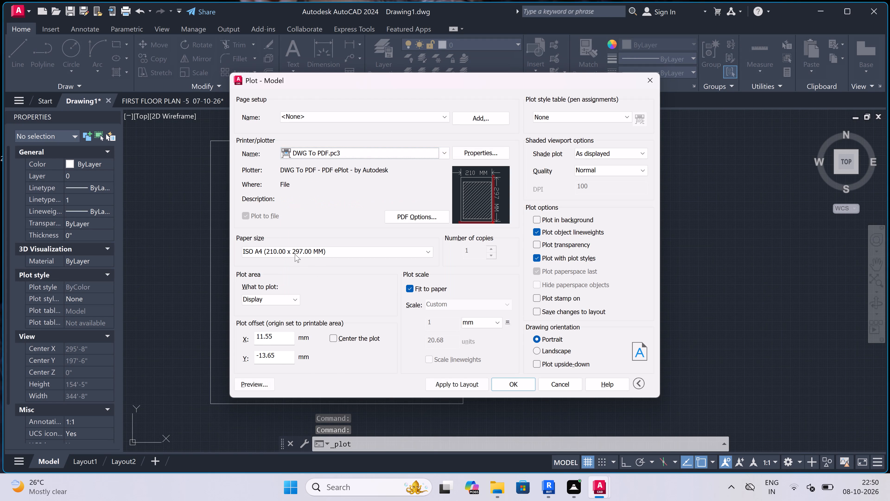
{"action": "left_click", "coordinate": [295, 253]}
{"action": "left_click", "coordinate": [284, 271]}
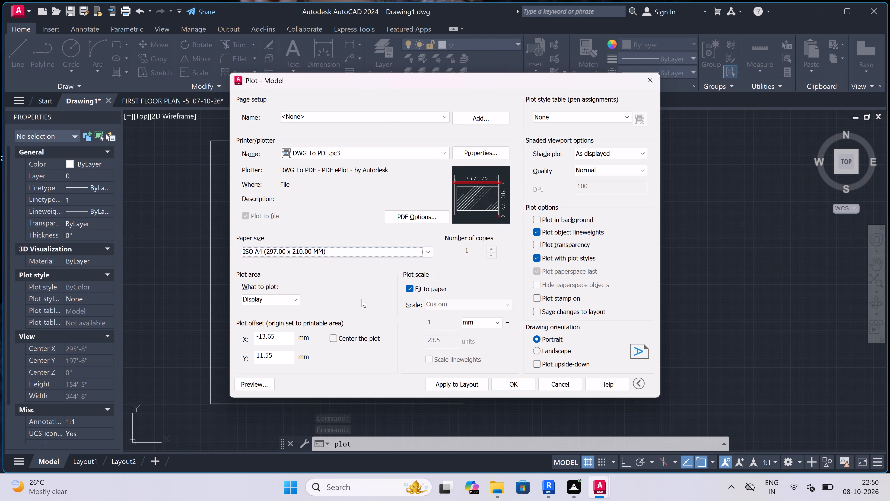
{"action": "left_click", "coordinate": [332, 337]}
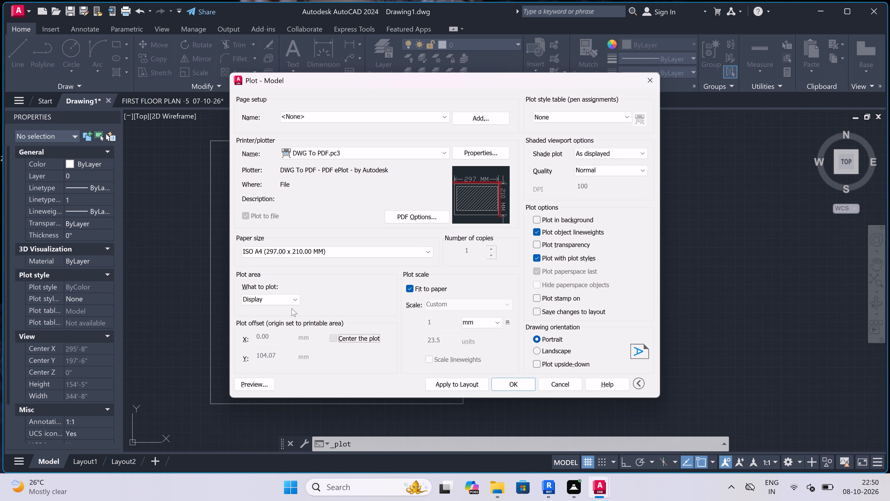
Define the plot area as a window spanning opposite corners of the rectangular border around all the drawings.
{"action": "left_click", "coordinate": [275, 295]}
{"action": "left_click", "coordinate": [271, 339]}
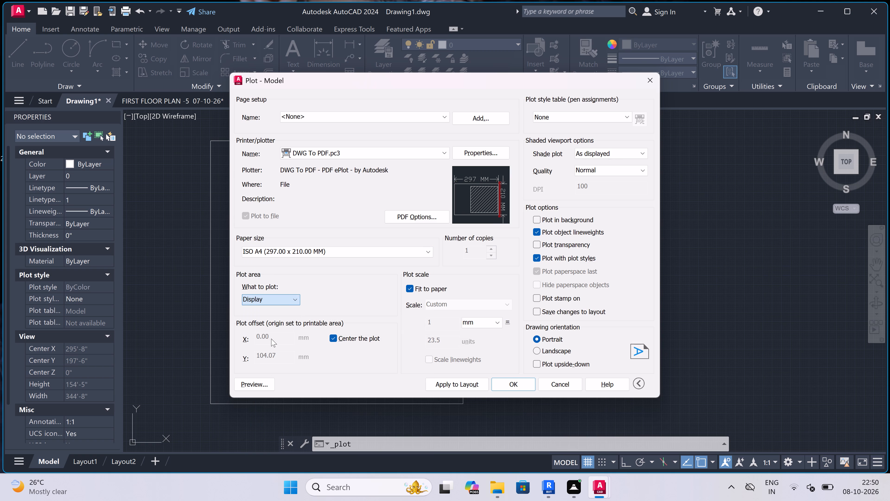
{"action": "left_click", "coordinate": [255, 299]}
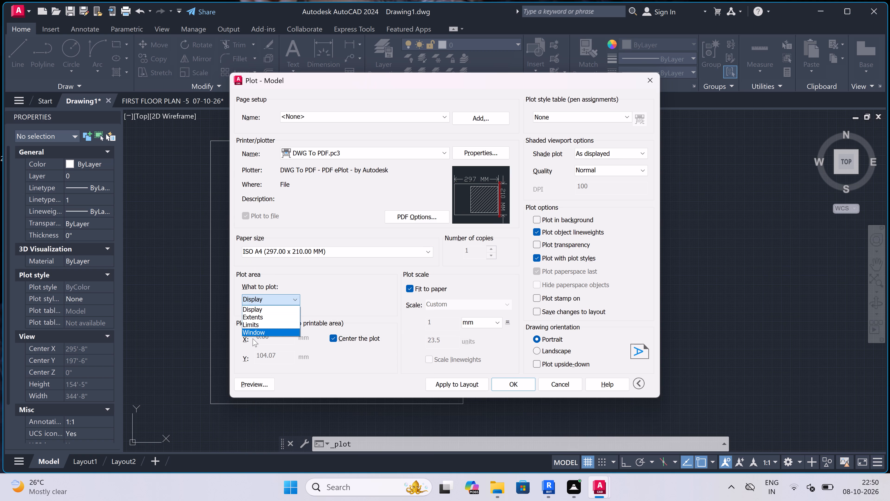
{"action": "left_click", "coordinate": [251, 333]}
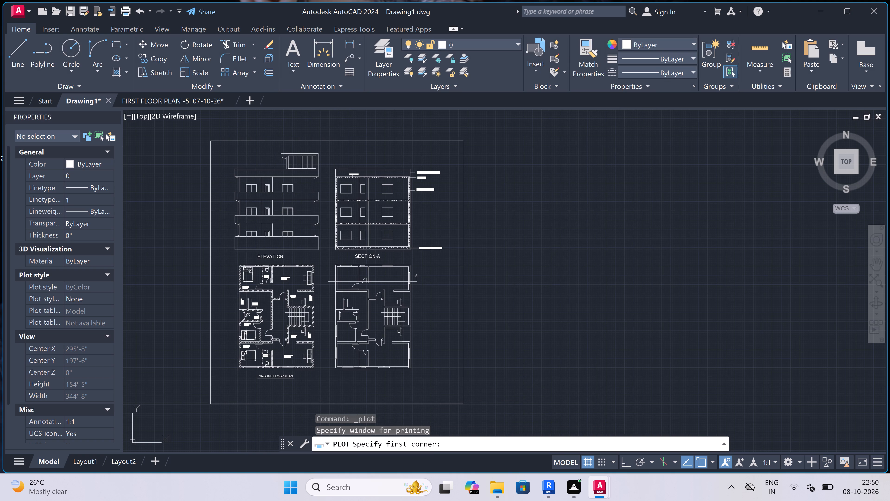
{"action": "left_click", "coordinate": [213, 144]}
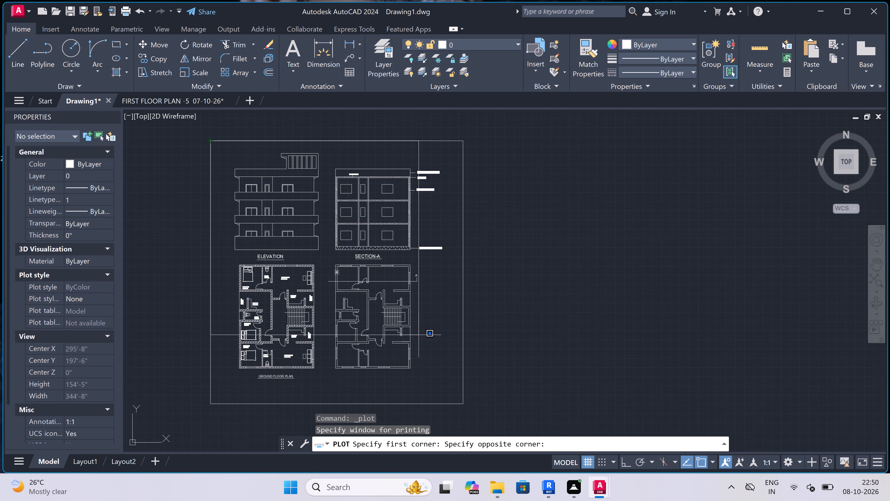
{"action": "left_click", "coordinate": [464, 403]}
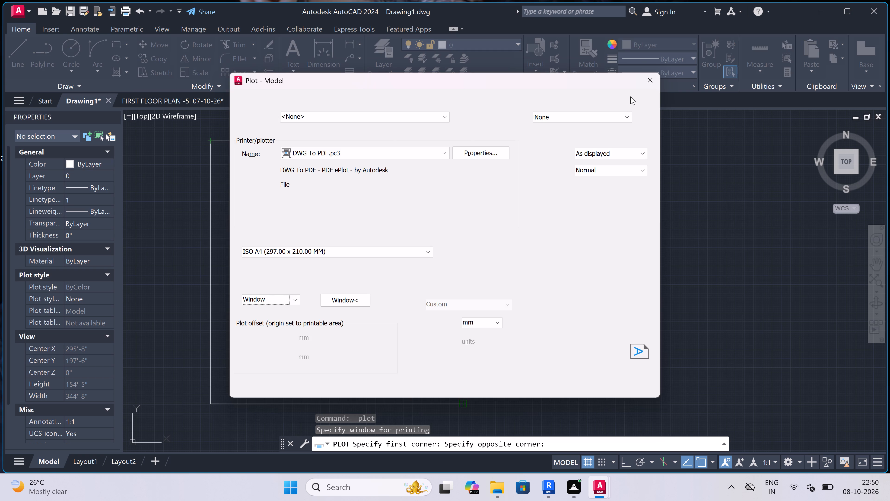
Assign the acad.ctb plot style table to all layouts and apply the plot settings to the layout.
{"action": "left_click", "coordinate": [561, 116]}
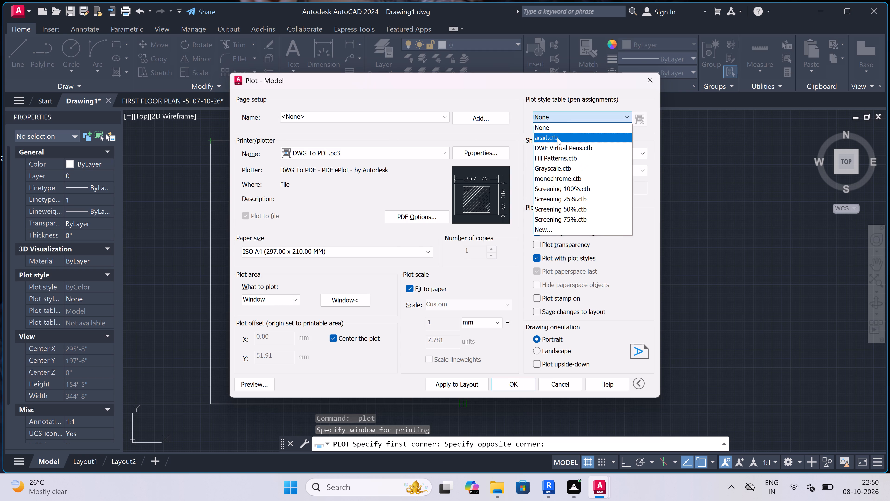
{"action": "left_click", "coordinate": [557, 138]}
{"action": "left_click_drag", "start_coordinate": [457, 266], "coordinate": [460, 269]}
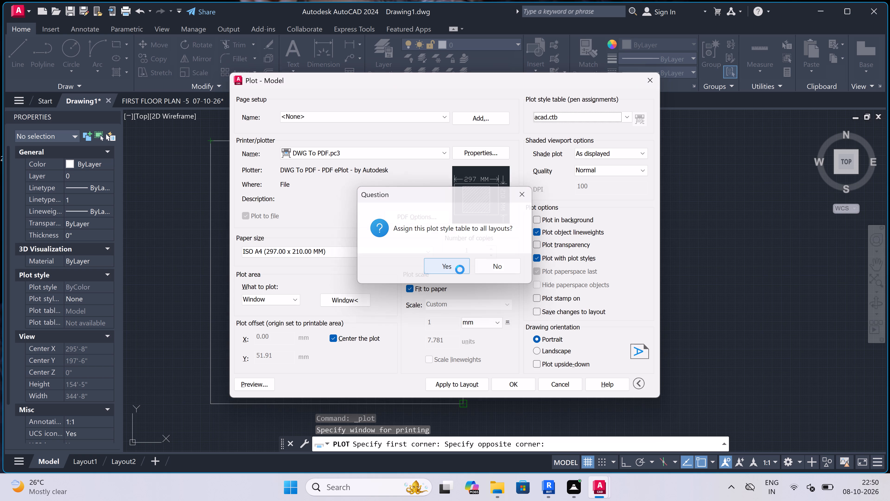
{"action": "left_click", "coordinate": [452, 386]}
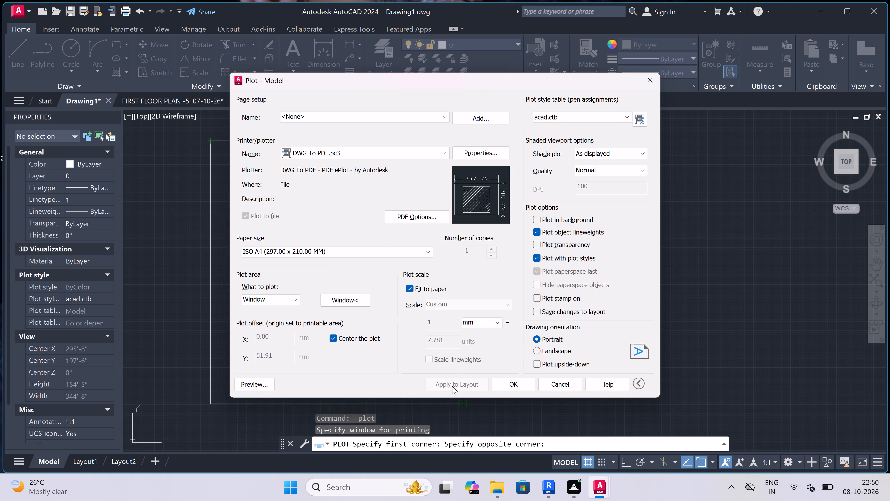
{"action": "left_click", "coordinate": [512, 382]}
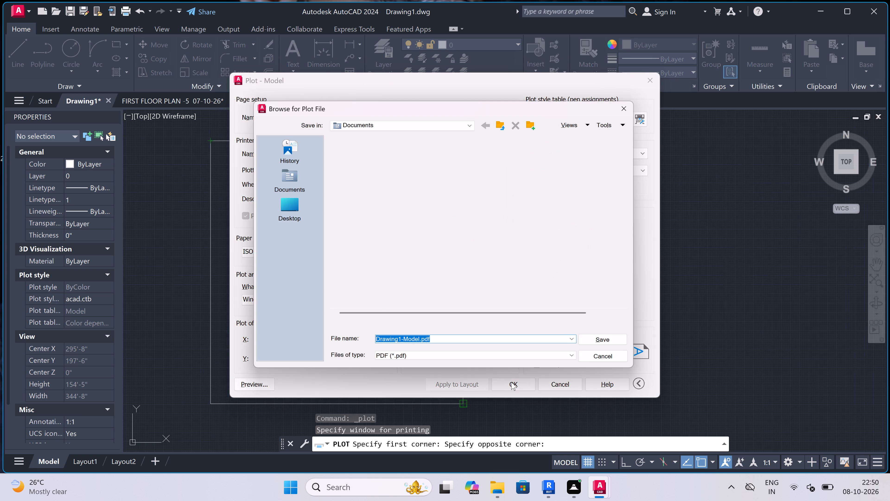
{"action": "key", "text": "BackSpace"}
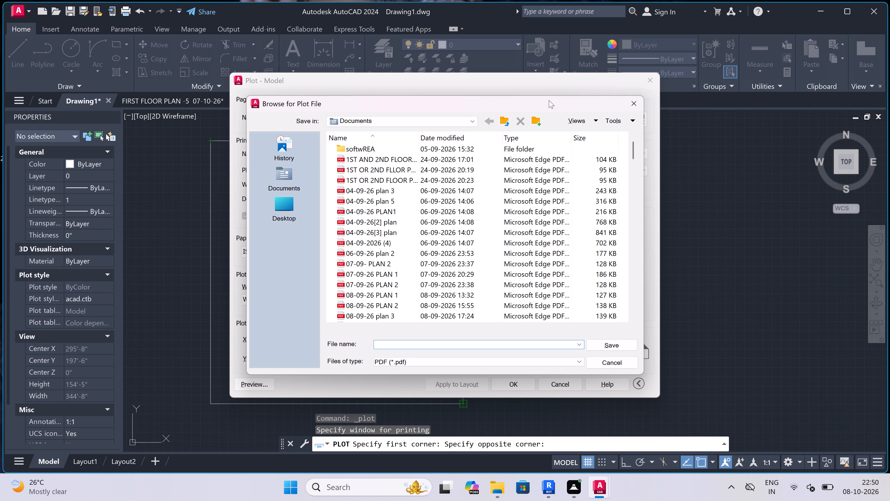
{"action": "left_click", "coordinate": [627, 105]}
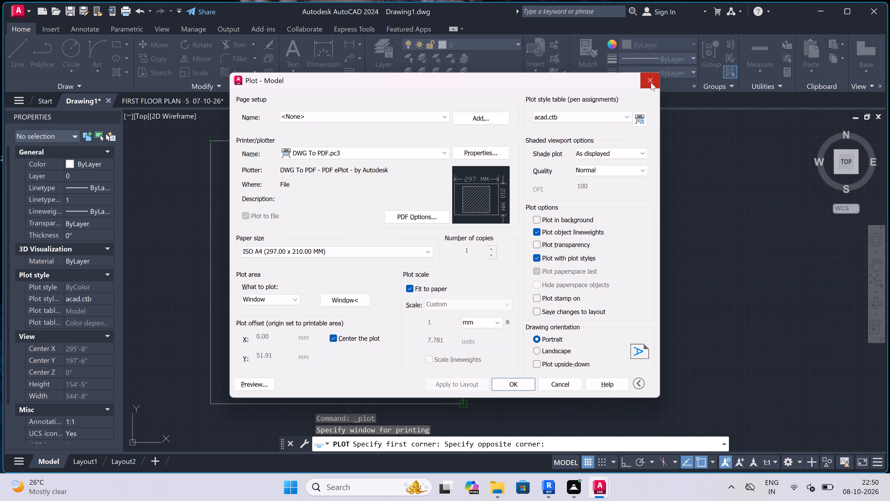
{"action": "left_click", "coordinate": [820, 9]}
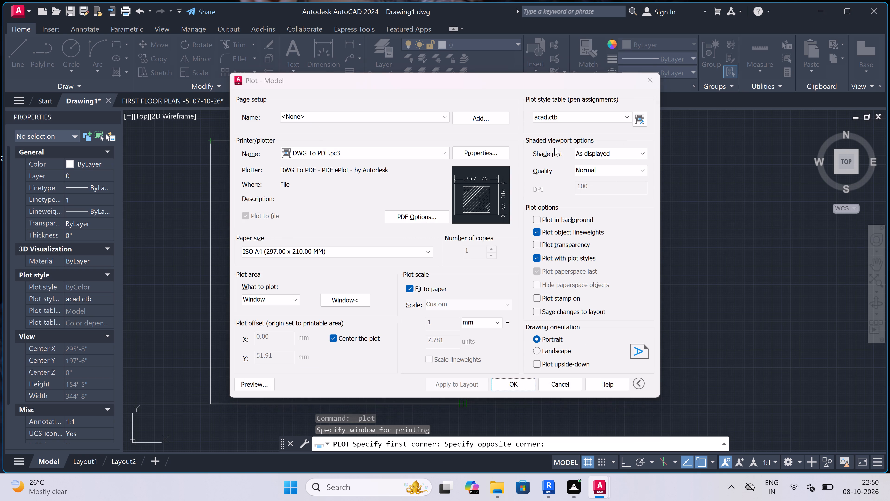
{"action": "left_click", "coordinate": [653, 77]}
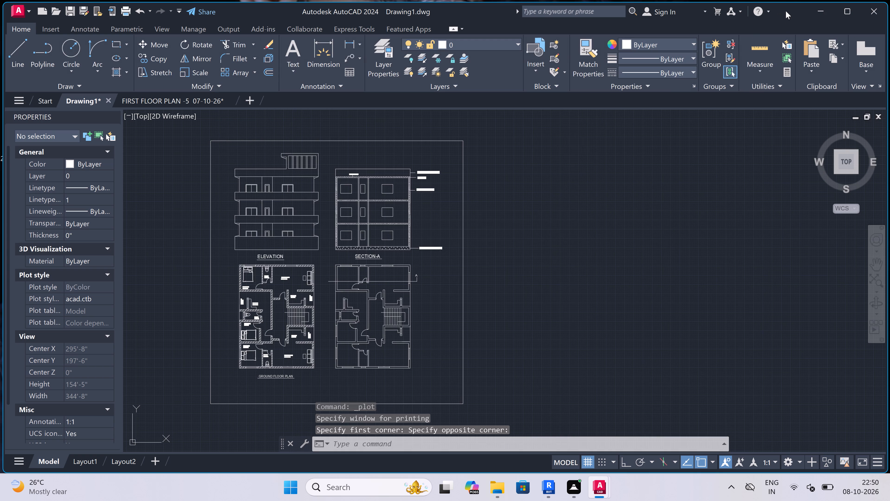
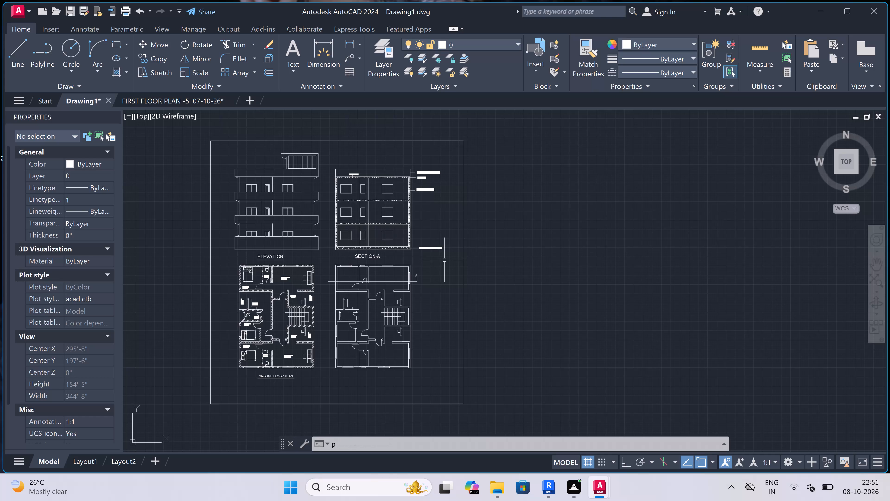
Plot the model to a PDF named "ground floor plan -6 08-10-26" in the Documents folder.
{"action": "key", "text": "ctrl+p"}
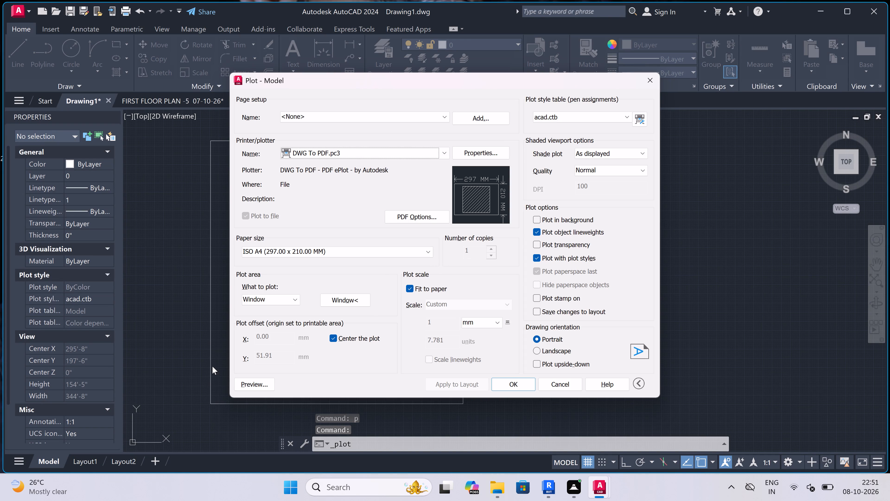
{"action": "left_click", "coordinate": [507, 385]}
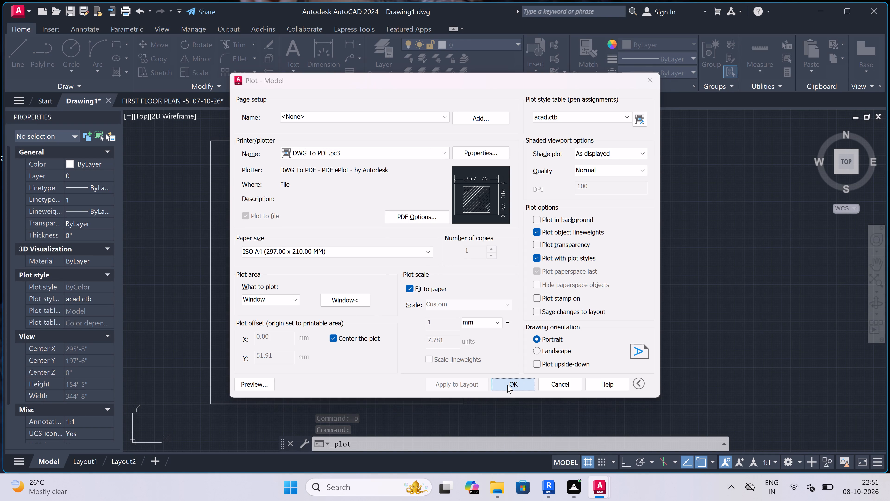
{"action": "key", "text": "BackSpace"}
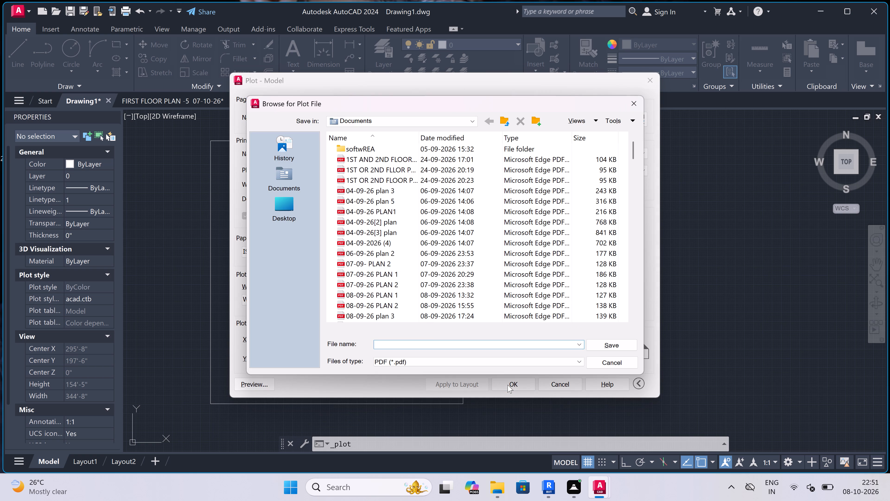
{"action": "type", "text": "ground floor plan -6"}
{"action": "key", "text": "space"}
{"action": "key", "text": "space"}
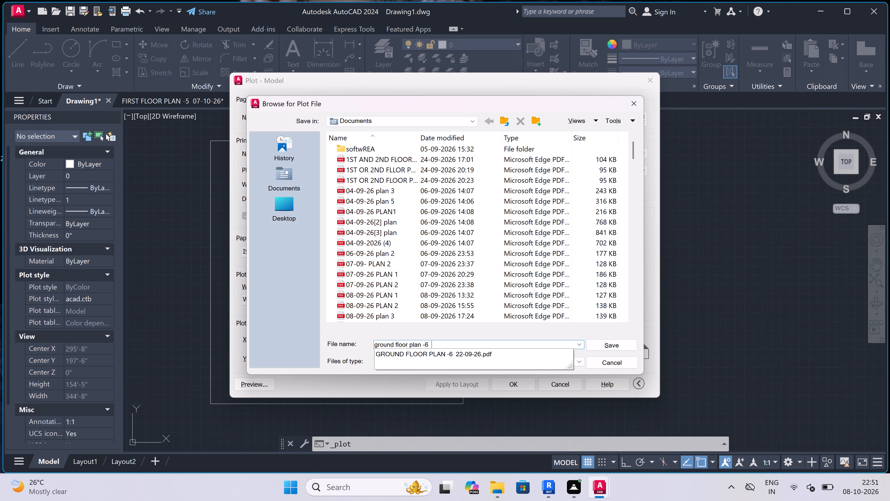
{"action": "type", "text": "08-"}
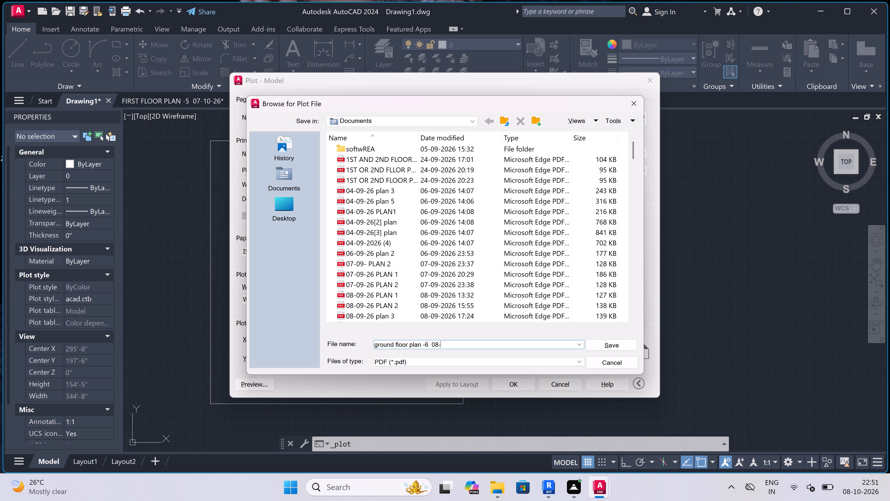
{"action": "type", "text": "10-"}
{"action": "type", "text": "26"}
{"action": "left_click", "coordinate": [615, 340]}
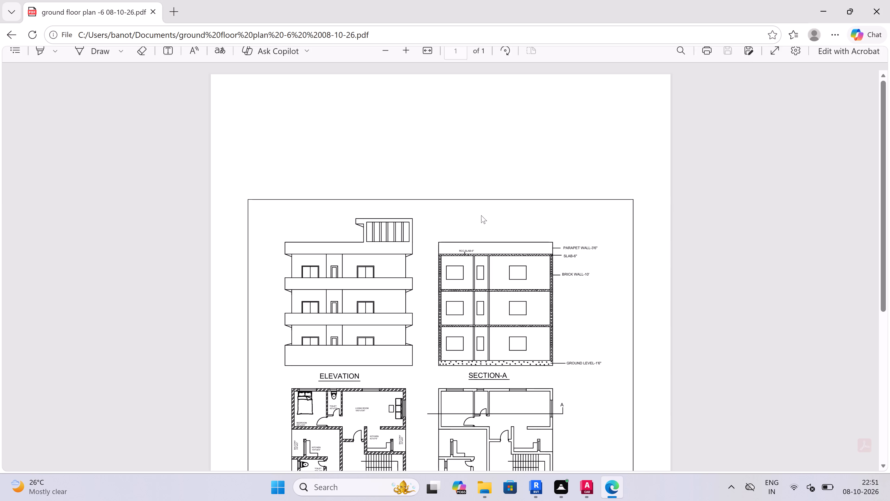
Review the plotted PDF page from the elevation and section down to the floor plans, and close it.
{"action": "scroll", "coordinate": [412, 230], "scroll_direction": "down", "scroll_amount": 5}
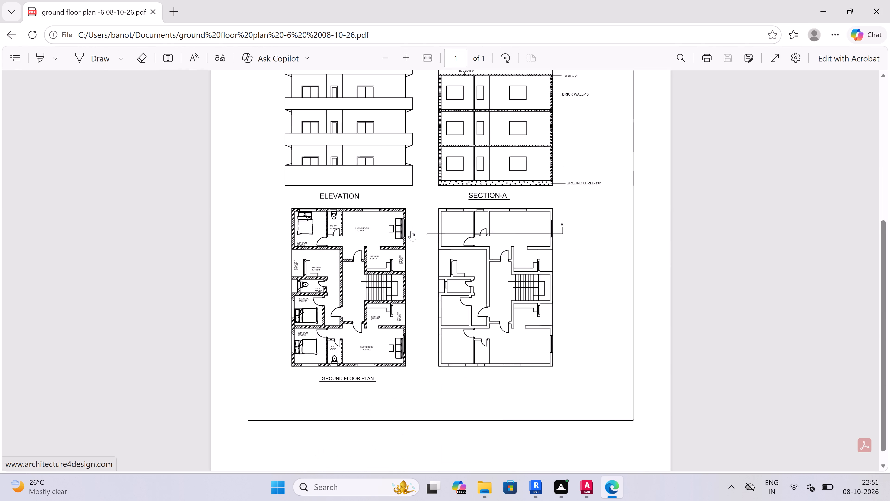
{"action": "scroll", "coordinate": [411, 231], "scroll_direction": "up", "scroll_amount": 4}
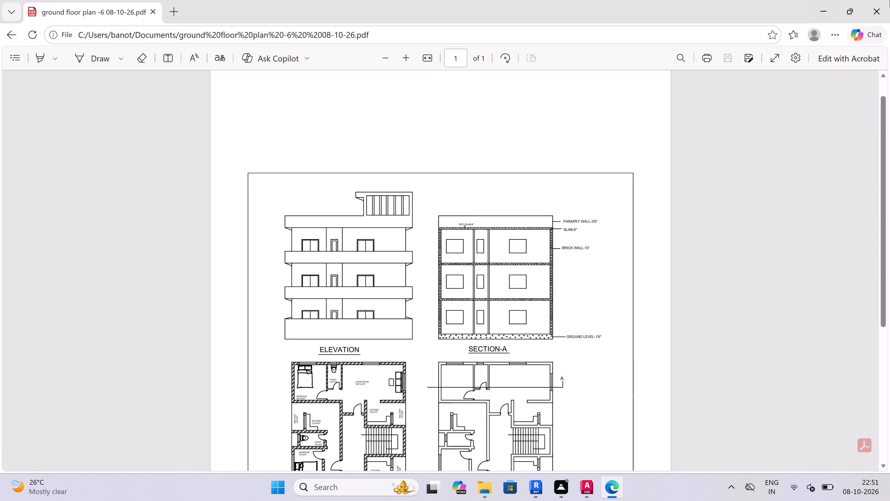
{"action": "left_click", "coordinate": [883, 7]}
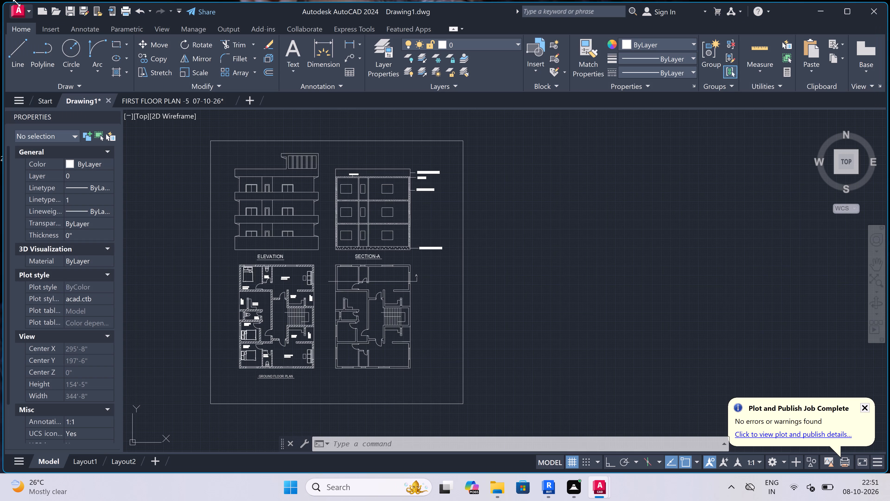
Save the drawing in Documents as "ground floor plan -6 08-10-26" in AutoCAD 2018 Drawing format.
{"action": "left_click", "coordinate": [19, 6]}
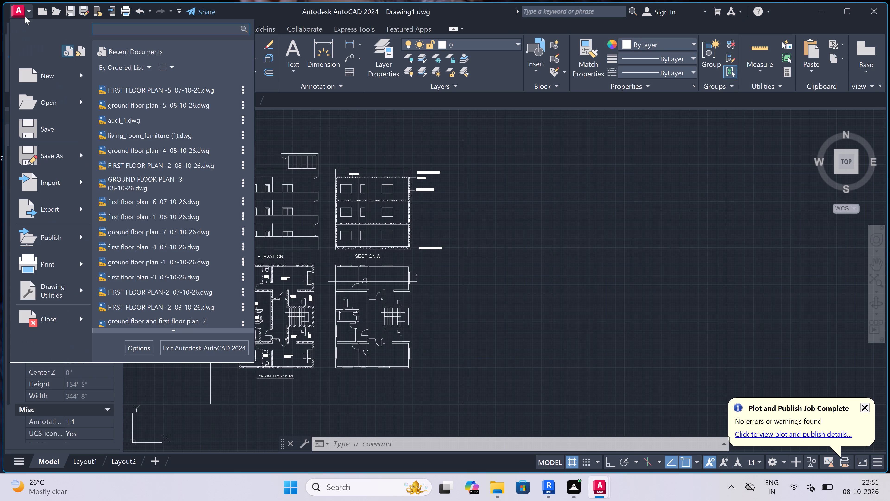
{"action": "left_click", "coordinate": [55, 157]}
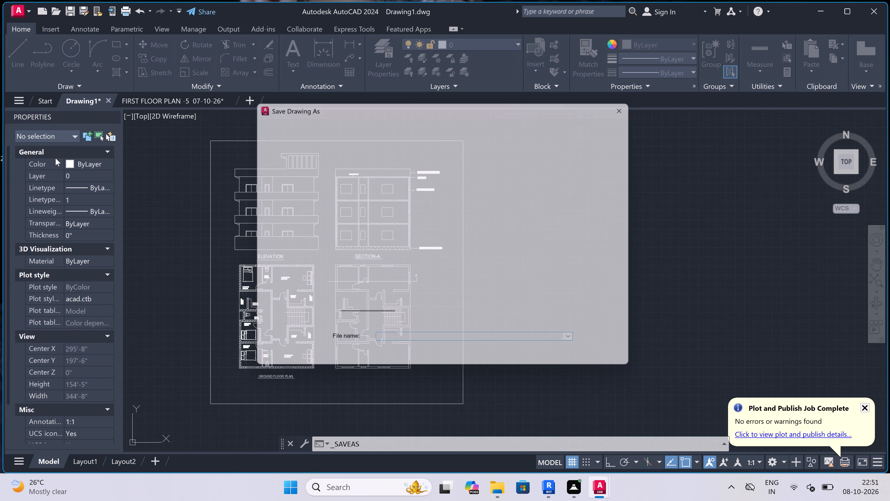
{"action": "key", "text": "BackSpace"}
{"action": "key", "text": "g"}
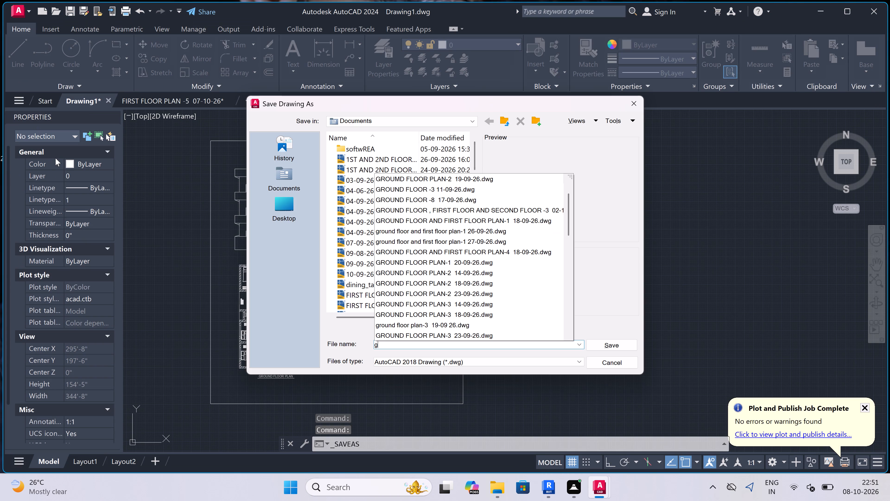
{"action": "type", "text": "round floor"}
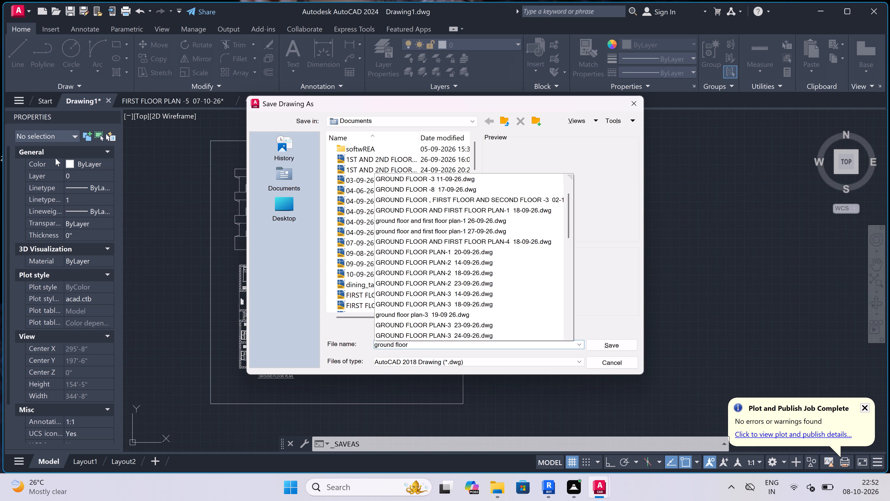
{"action": "key", "text": "space"}
{"action": "type", "text": "plan -2"}
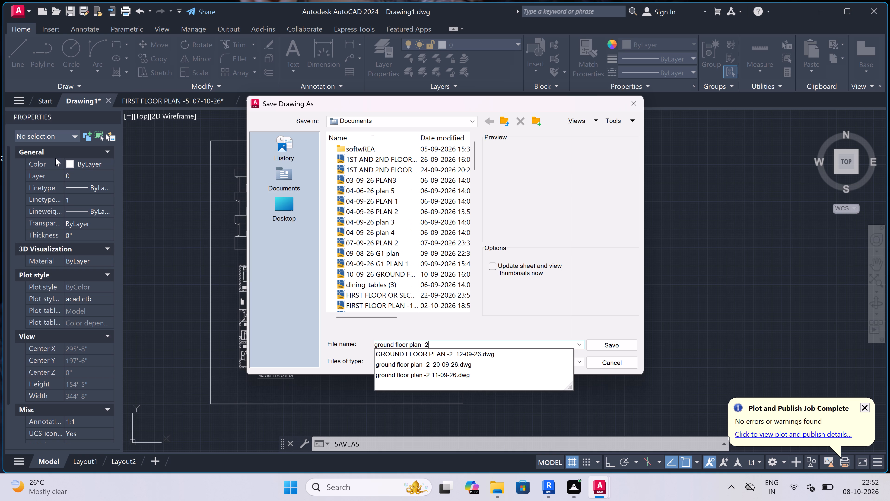
{"action": "key", "text": "BackSpace"}
{"action": "key", "text": "6"}
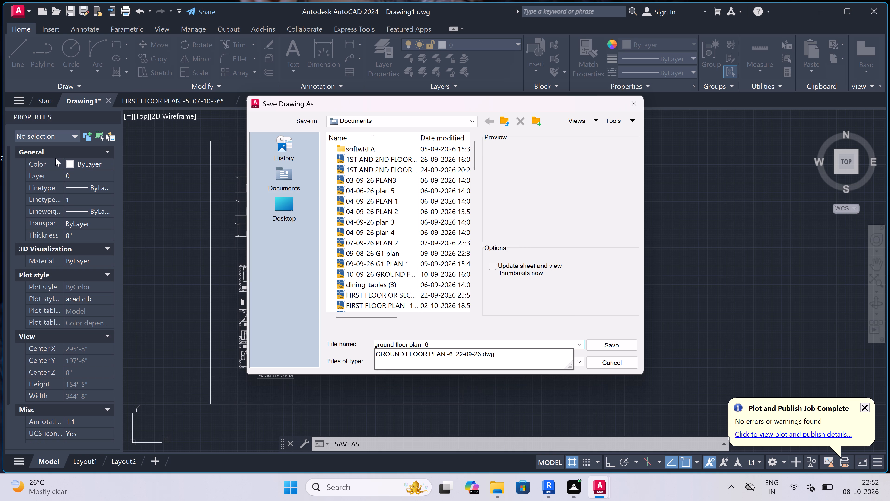
{"action": "key", "text": "space"}
{"action": "key", "text": "space"}
{"action": "key", "text": "1"}
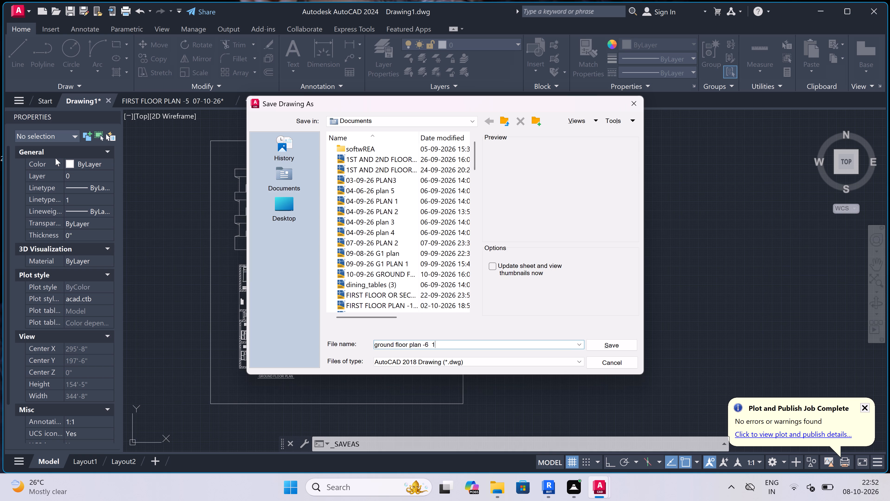
{"action": "key", "text": "BackSpace"}
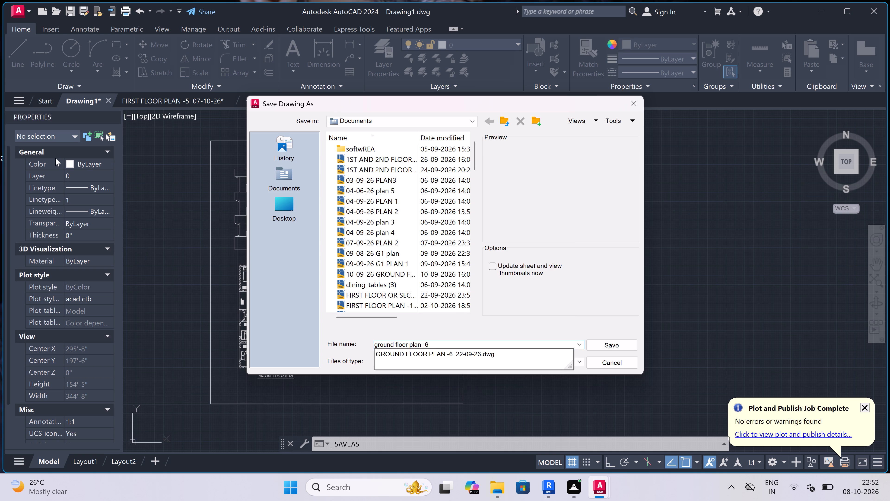
{"action": "type", "text": "09"}
{"action": "key", "text": "BackSpace"}
{"action": "type", "text": "8-"}
{"action": "type", "text": "10-"}
{"action": "type", "text": "26"}
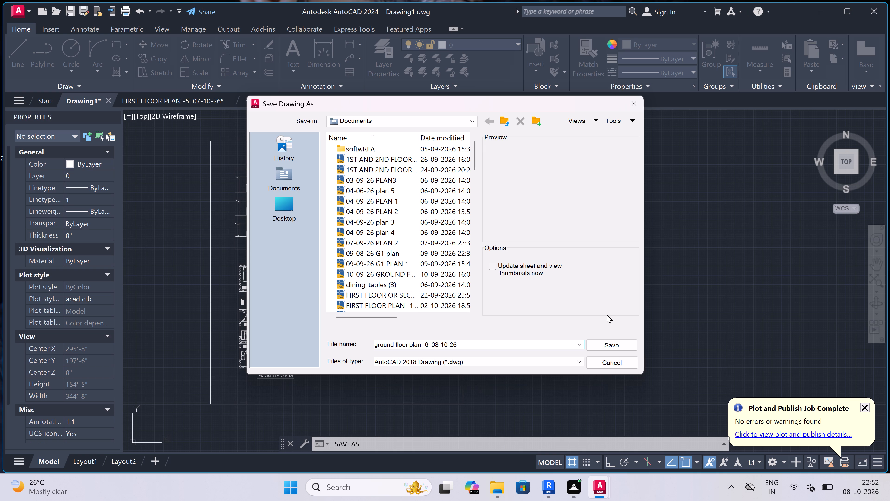
{"action": "left_click", "coordinate": [602, 346]}
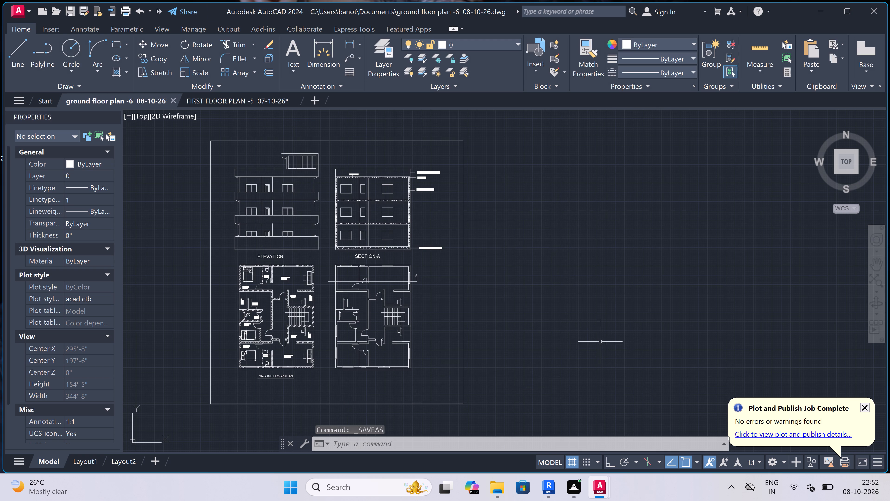
Exit AutoCAD, saving the changes to the open FIRST FLOOR PLAN -5 07-10-26 drawing.
{"action": "left_click", "coordinate": [877, 5]}
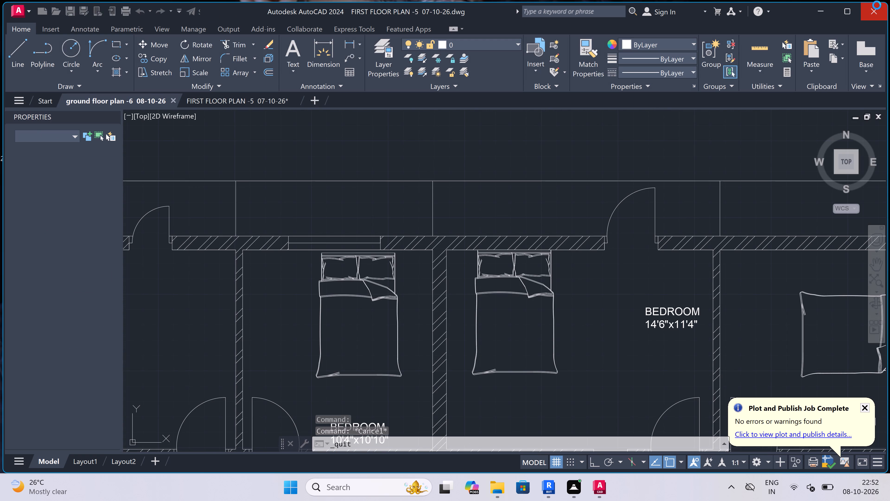
{"action": "left_click", "coordinate": [429, 268]}
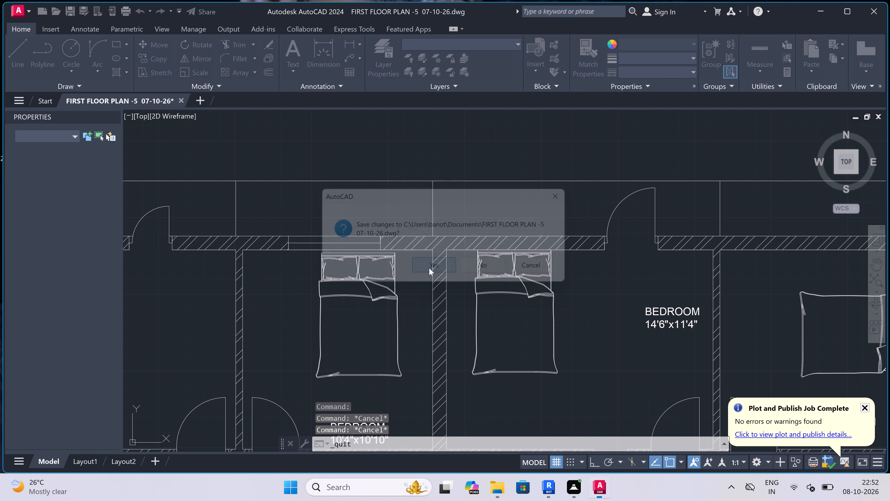